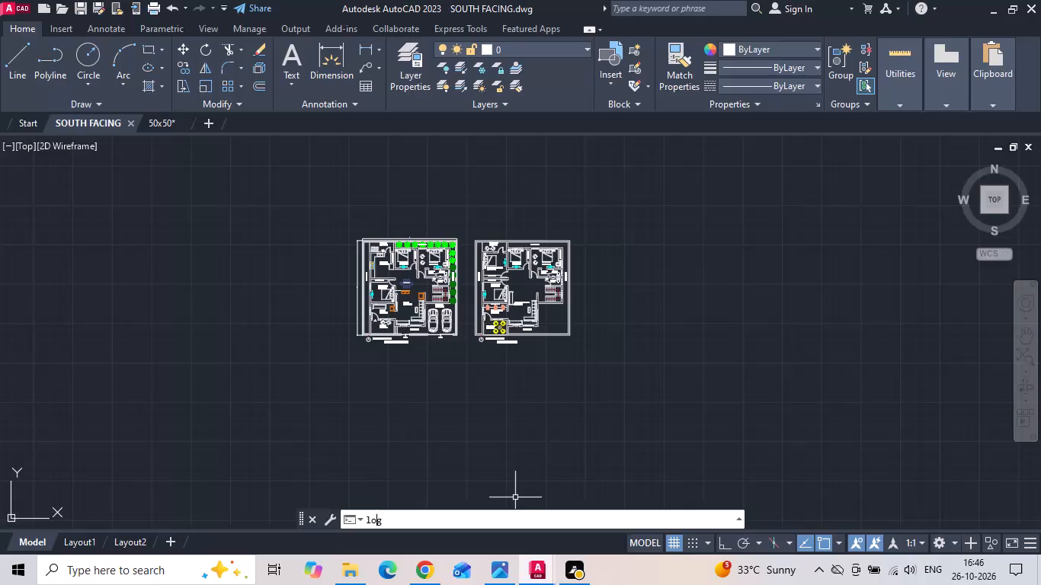
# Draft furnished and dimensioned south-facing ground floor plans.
# Turn on the command history log file with LOGFILEON.
pyautogui.write('file')
pyautogui.write('on')
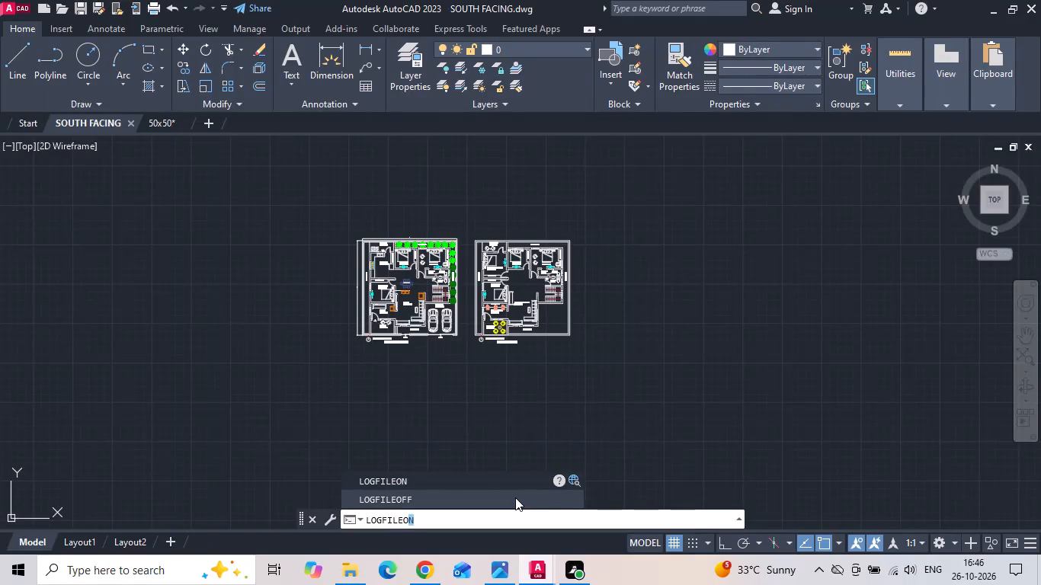
pyautogui.press('Return')
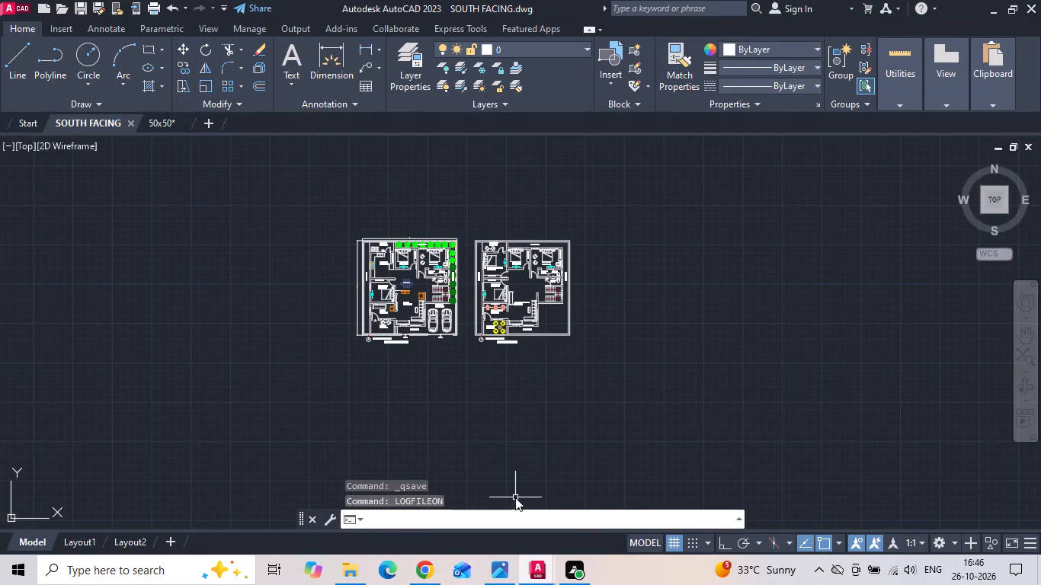
pyautogui.write('logfu')
pyautogui.press('BackSpace')
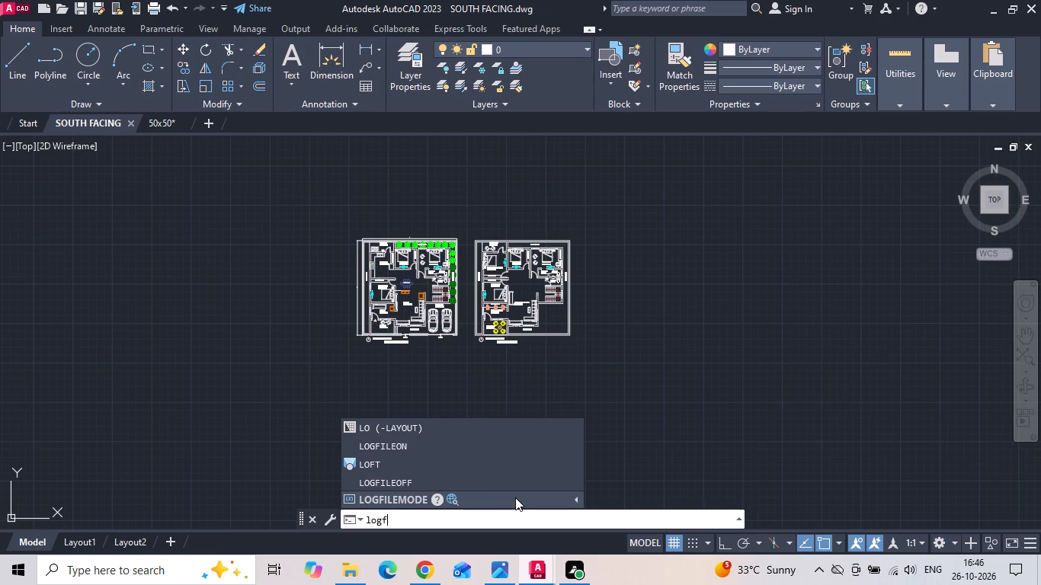
pyautogui.write('ile')
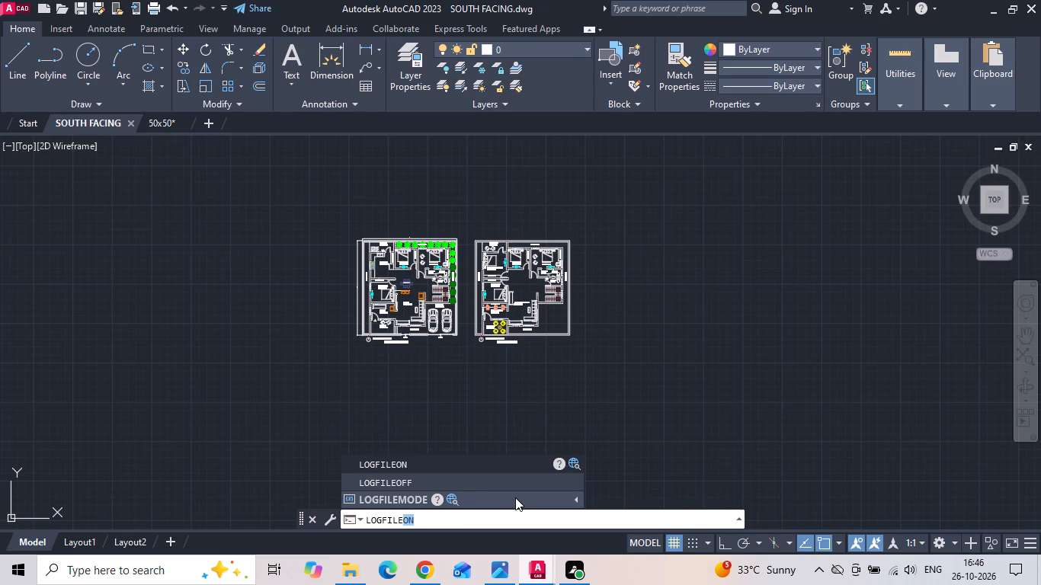
pyautogui.write('on')
pyautogui.press('Return')
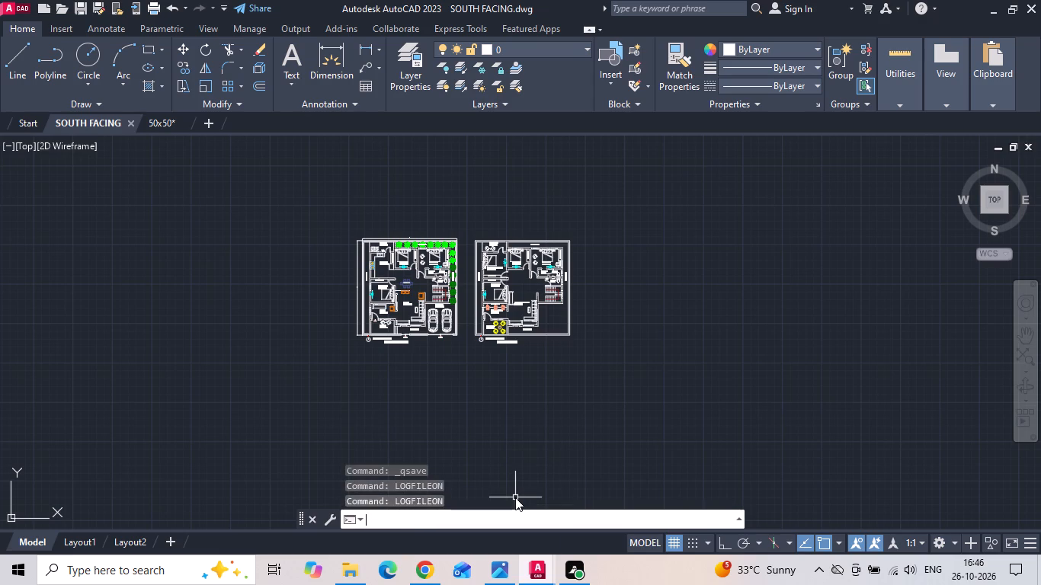
# Save the SOUTH FACING drawing.
pyautogui.hotkey('ctrl', 's')
# Switch to Photos and copy the south-facing ground floor plan image.
pyautogui.click(491, 575)
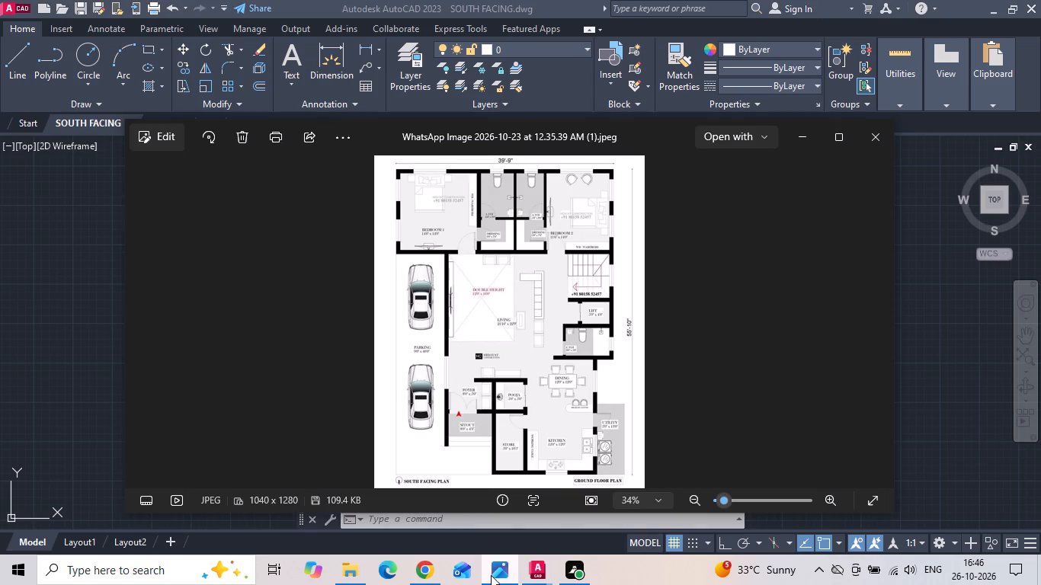
pyautogui.rightClick(476, 376)
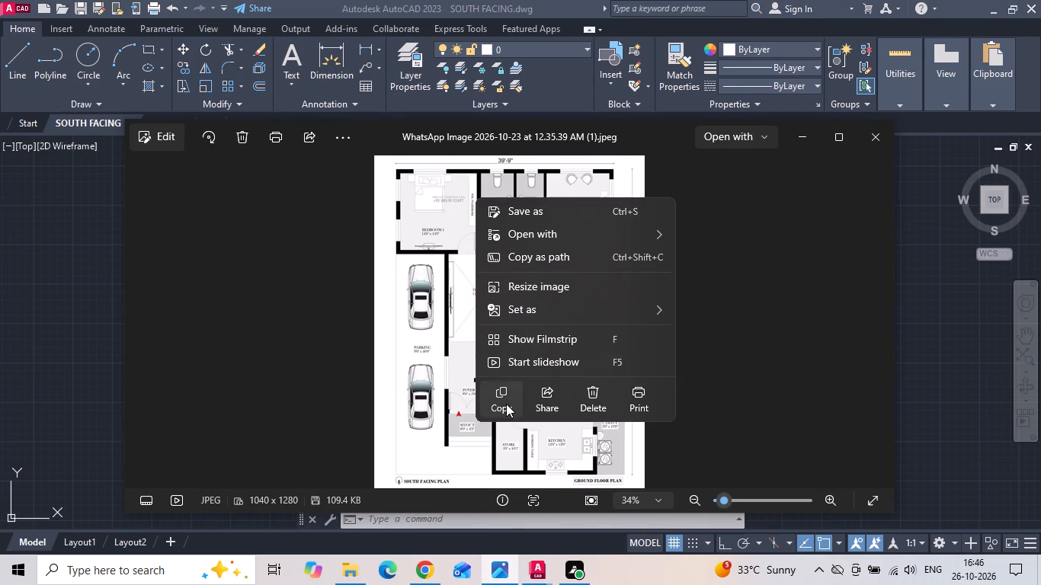
pyautogui.click(506, 404)
# Back in AutoCAD, paste the copied floor plan image beside the first floor plan, with a rotation angle of 0.
pyautogui.click(916, 334)
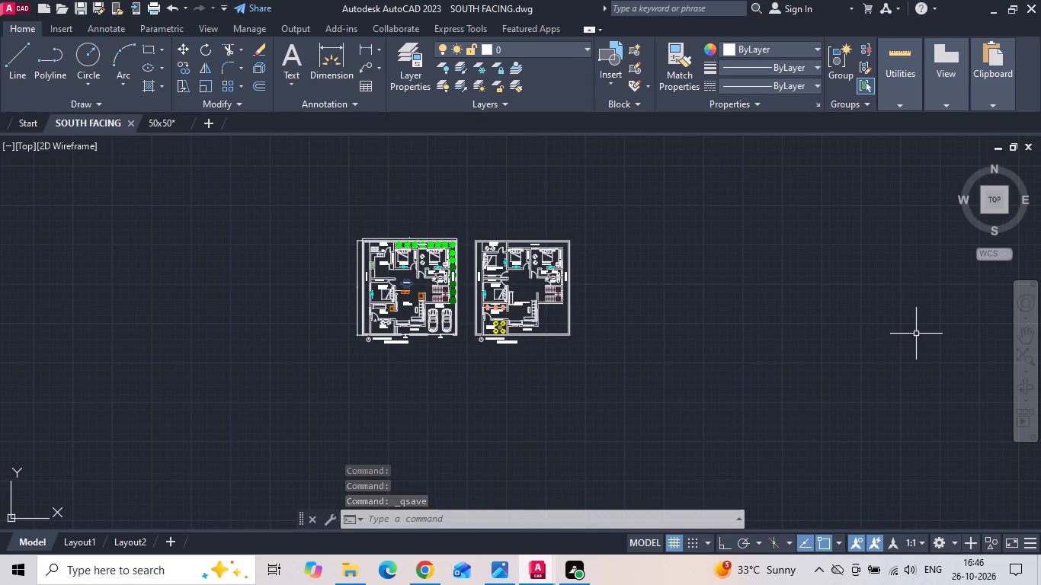
pyautogui.hotkey('ctrl', 'v')
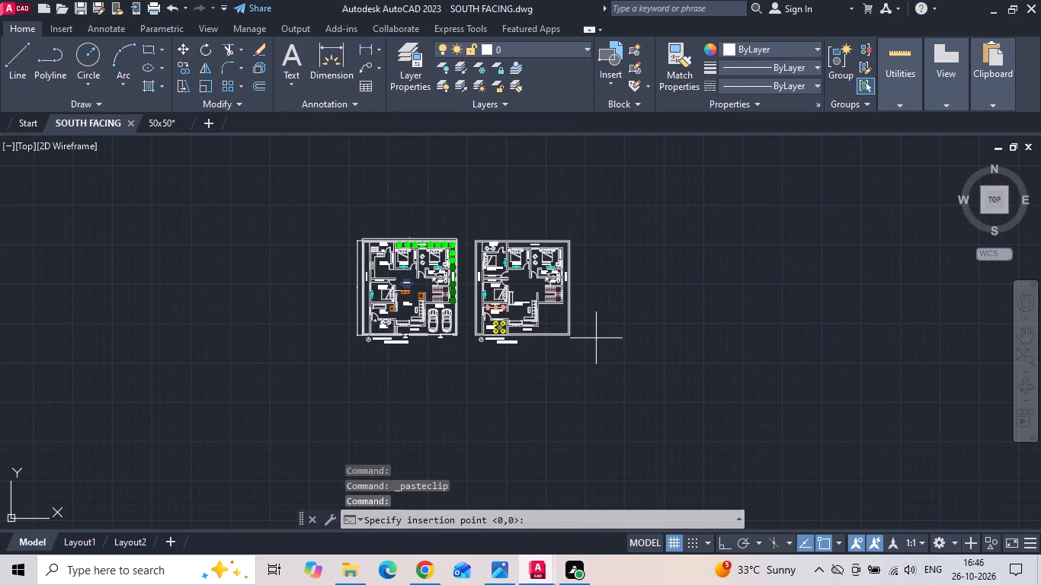
pyautogui.click(596, 338)
pyautogui.click(649, 270)
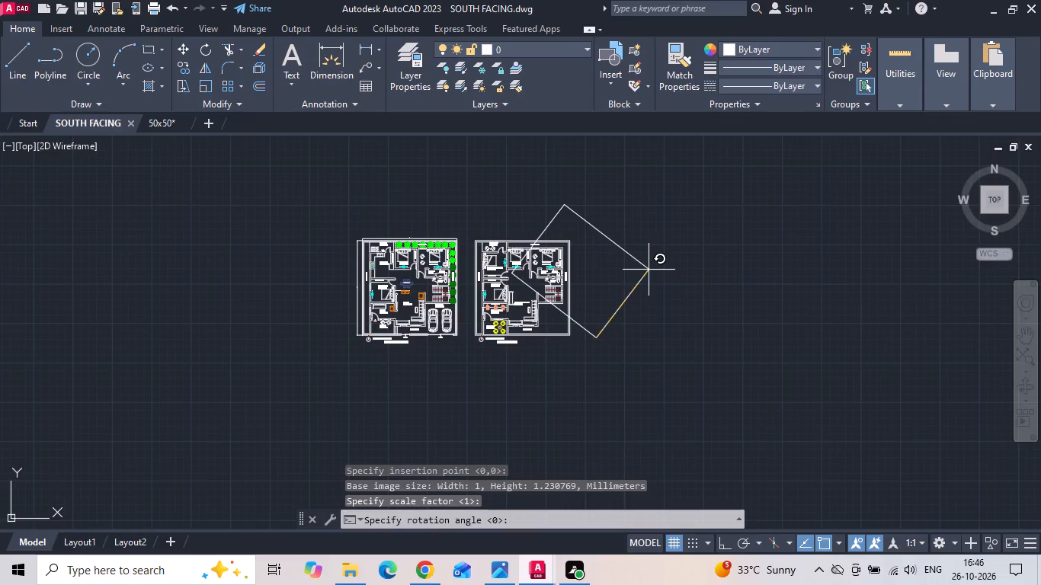
pyautogui.write('0')
pyautogui.press('space')
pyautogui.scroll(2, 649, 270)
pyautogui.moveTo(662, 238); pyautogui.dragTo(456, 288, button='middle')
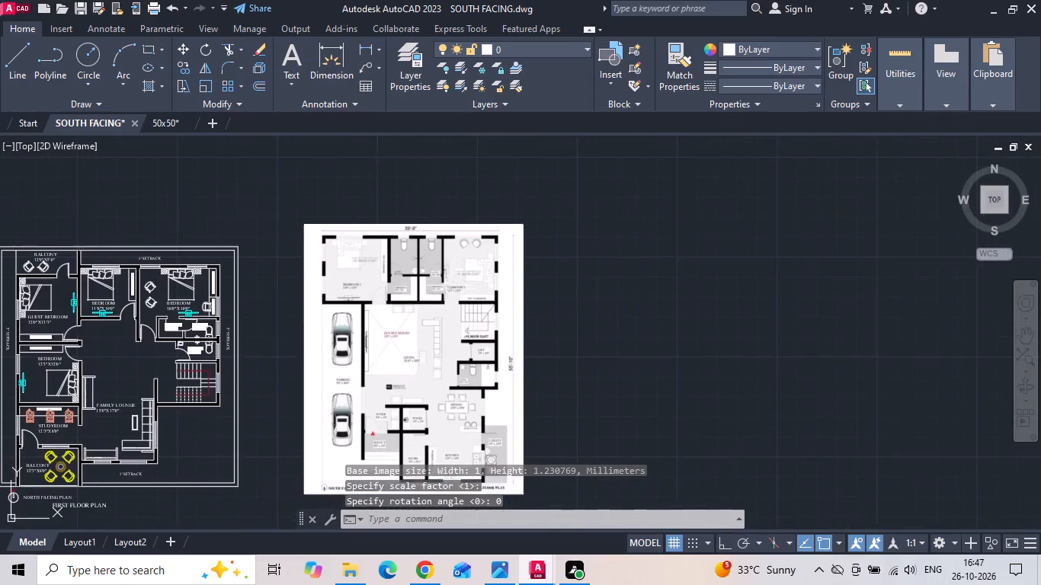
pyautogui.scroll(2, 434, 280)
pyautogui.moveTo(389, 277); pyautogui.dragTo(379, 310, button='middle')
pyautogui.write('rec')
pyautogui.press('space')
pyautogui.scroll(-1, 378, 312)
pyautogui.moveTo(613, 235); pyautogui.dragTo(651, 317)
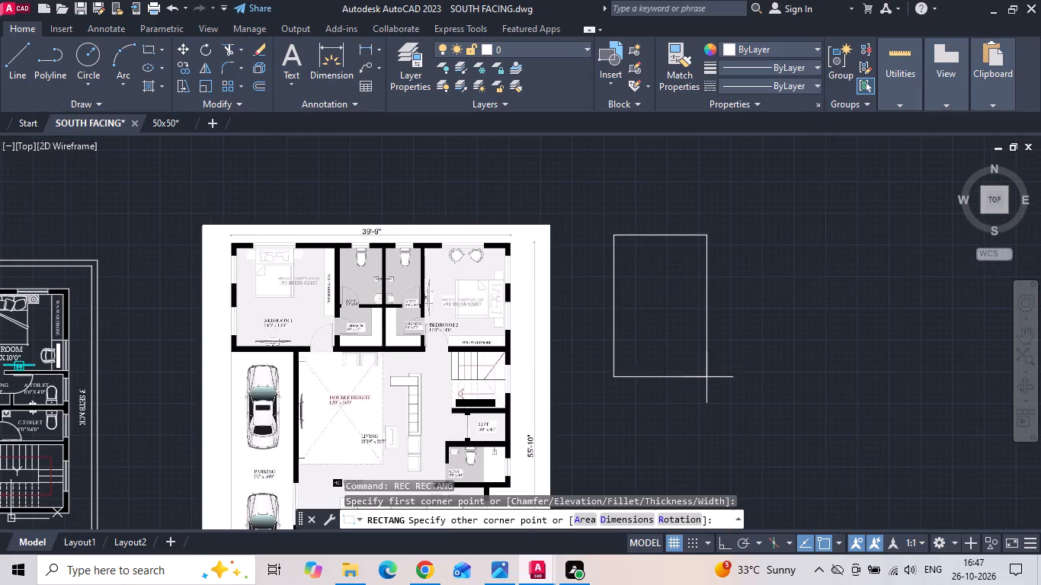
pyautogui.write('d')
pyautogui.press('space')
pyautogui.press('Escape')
# Configure the drawing units to Engineering length with 0'-0.0" precision and an insertion scale in inches.
pyautogui.write('un')
pyautogui.press('space')
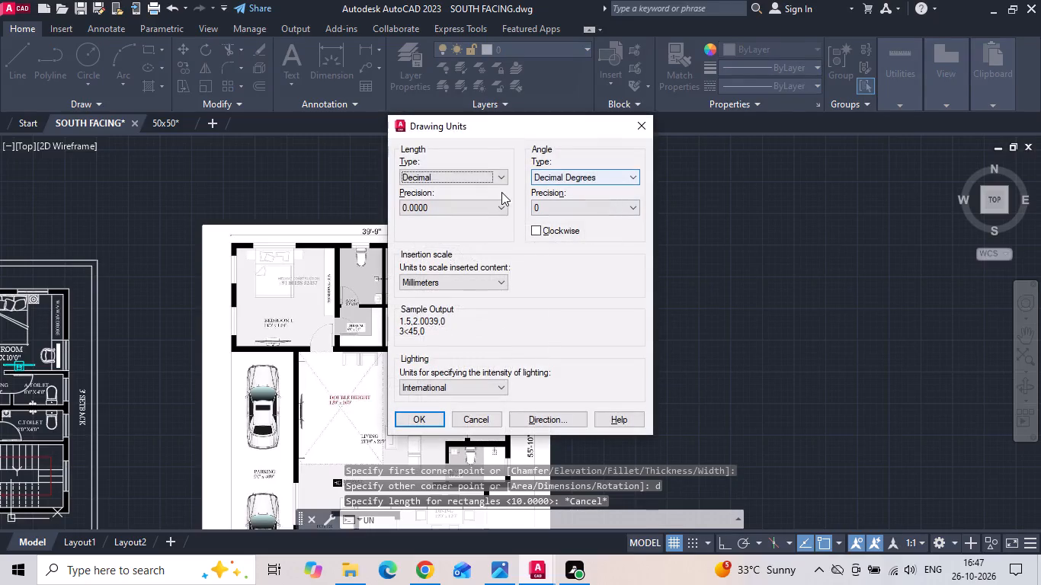
pyautogui.click(483, 169)
pyautogui.click(473, 209)
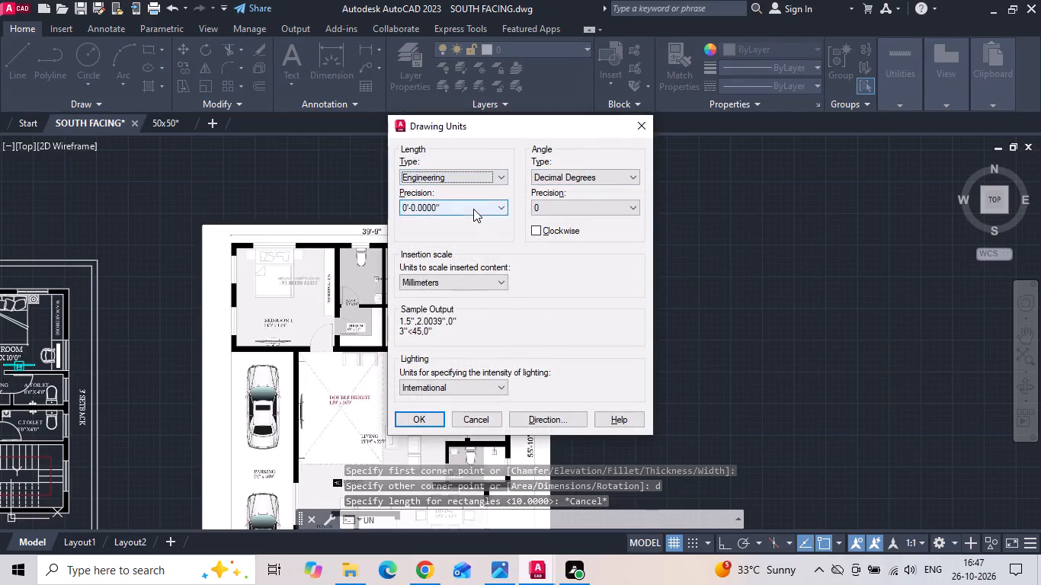
pyautogui.click(473, 209)
pyautogui.click(465, 232)
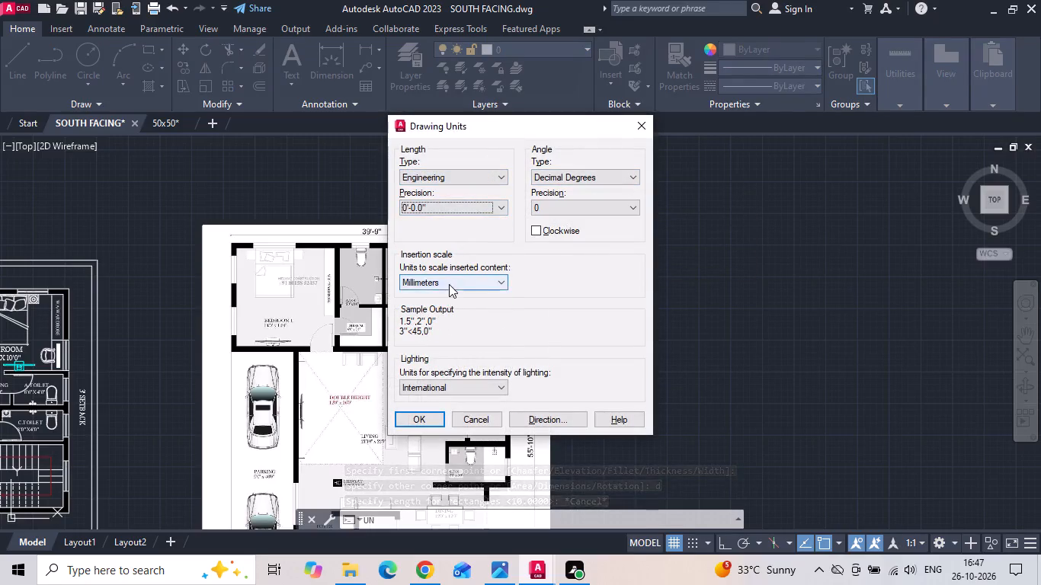
pyautogui.click(449, 284)
pyautogui.click(443, 307)
pyautogui.click(415, 417)
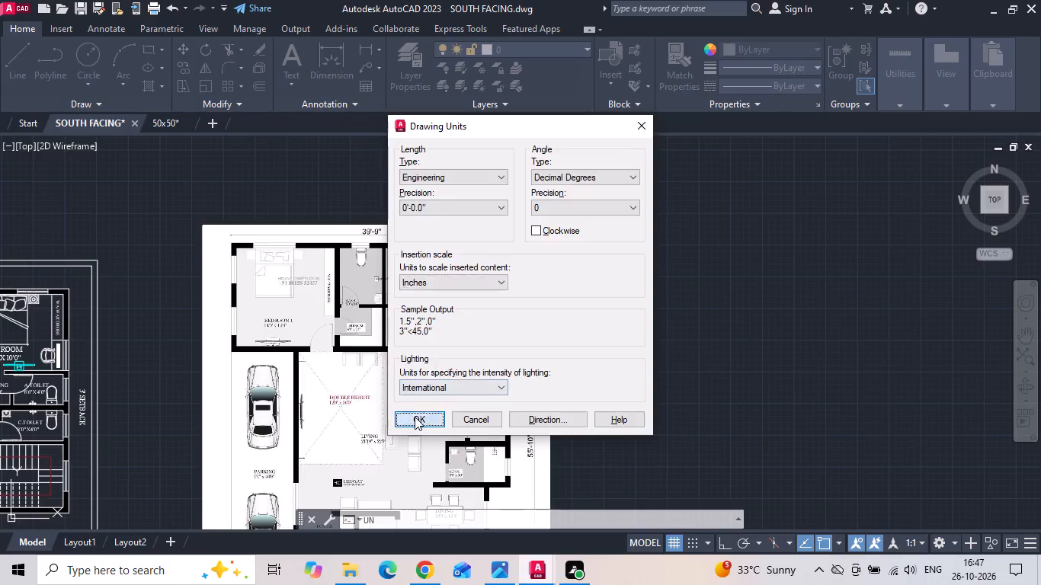
# Open the ISO-25 dimension style for modification and set its primary unit format to Engineering.
pyautogui.press('d')
pyautogui.press('space')
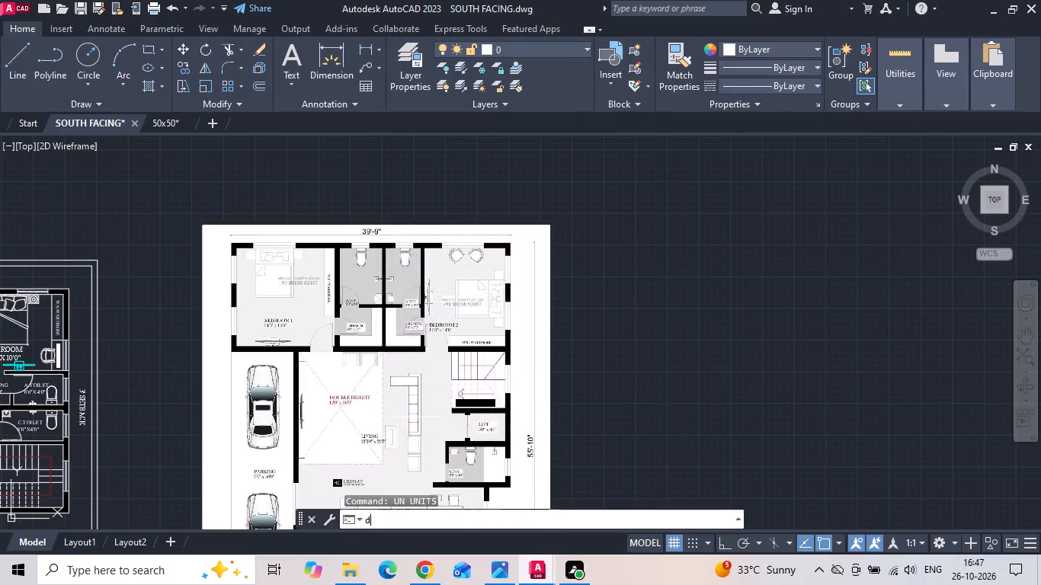
pyautogui.click(677, 254)
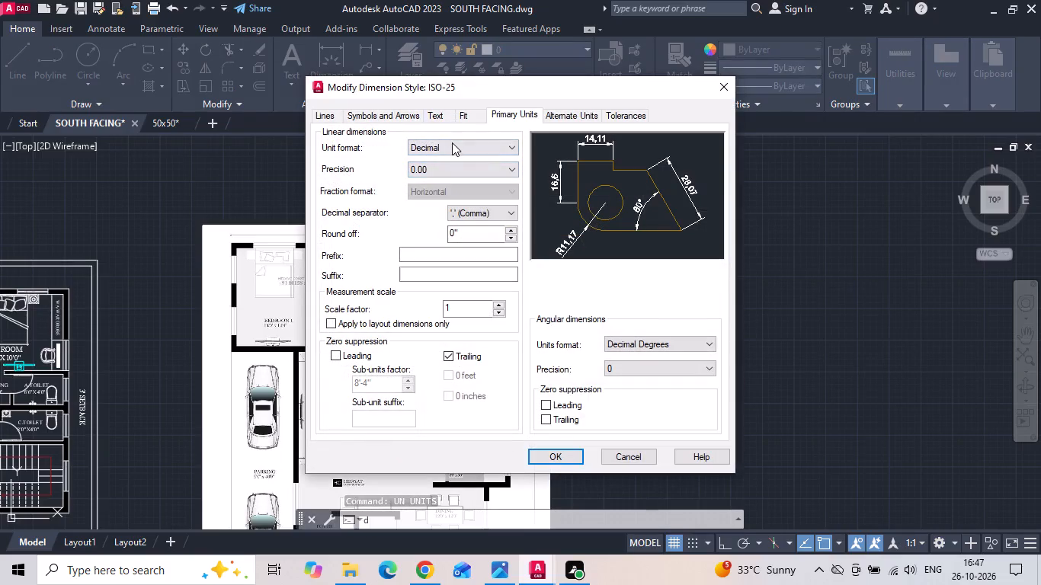
pyautogui.click(452, 142)
pyautogui.click(450, 184)
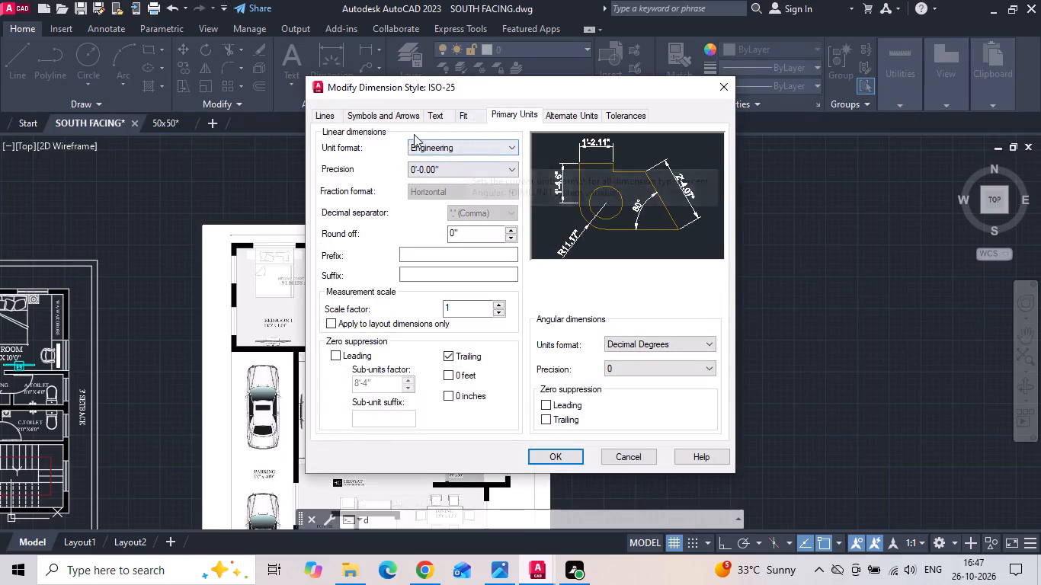
# Set the ISO-25 dimension text height to 9" and make the style current.
pyautogui.click(437, 115)
pyautogui.moveTo(494, 223); pyautogui.dragTo(394, 252)
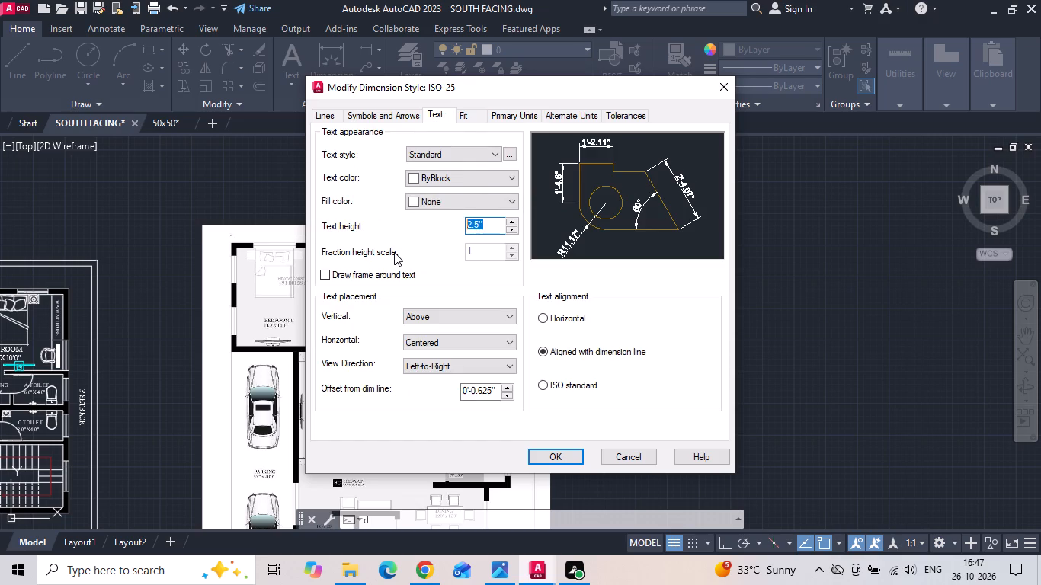
pyautogui.press('BackSpace')
pyautogui.press('8')
pyautogui.press('BackSpace')
pyautogui.write('9"')
pyautogui.press('Return')
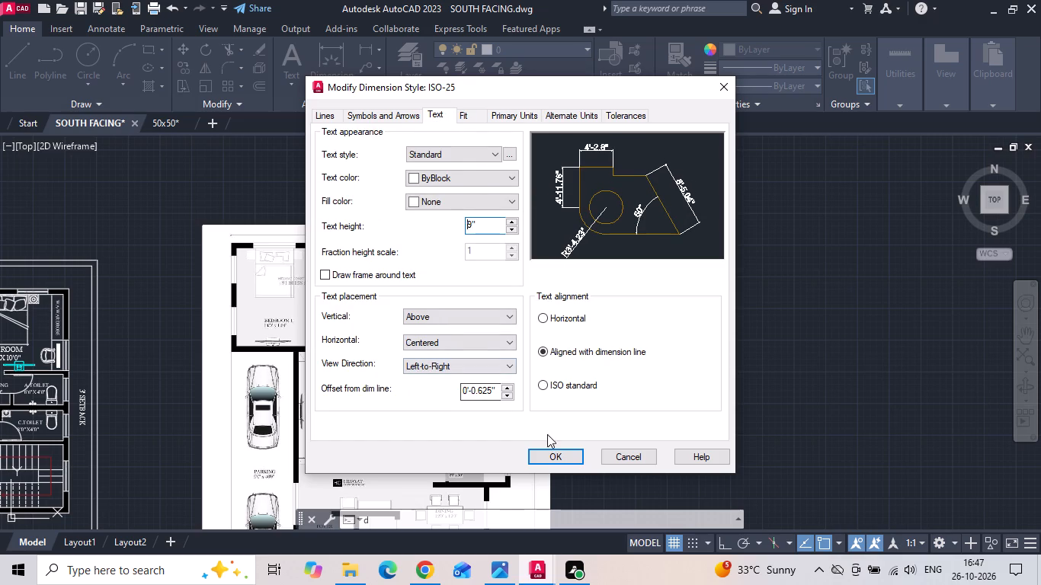
pyautogui.click(550, 452)
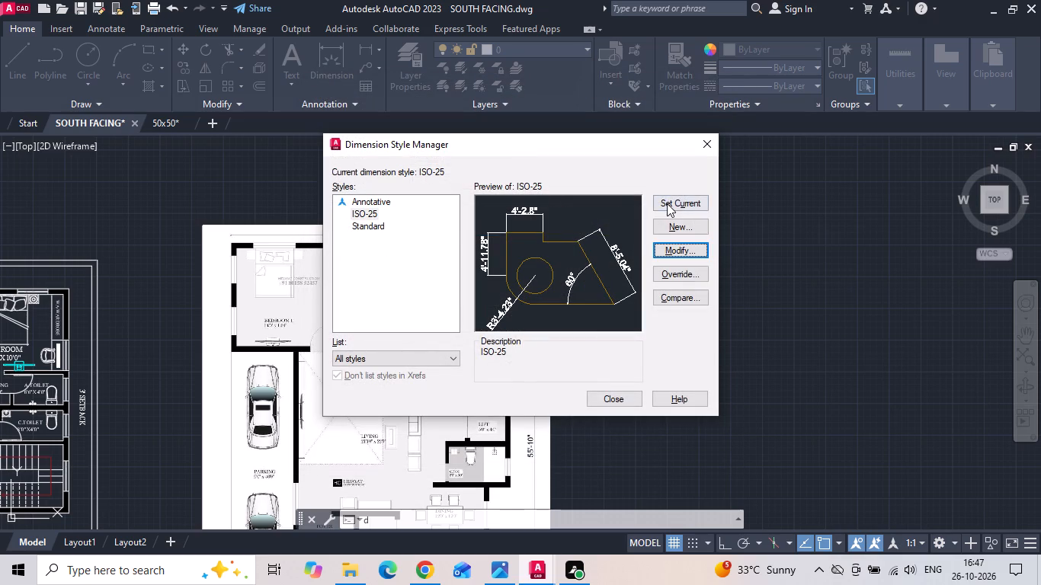
pyautogui.click(667, 203)
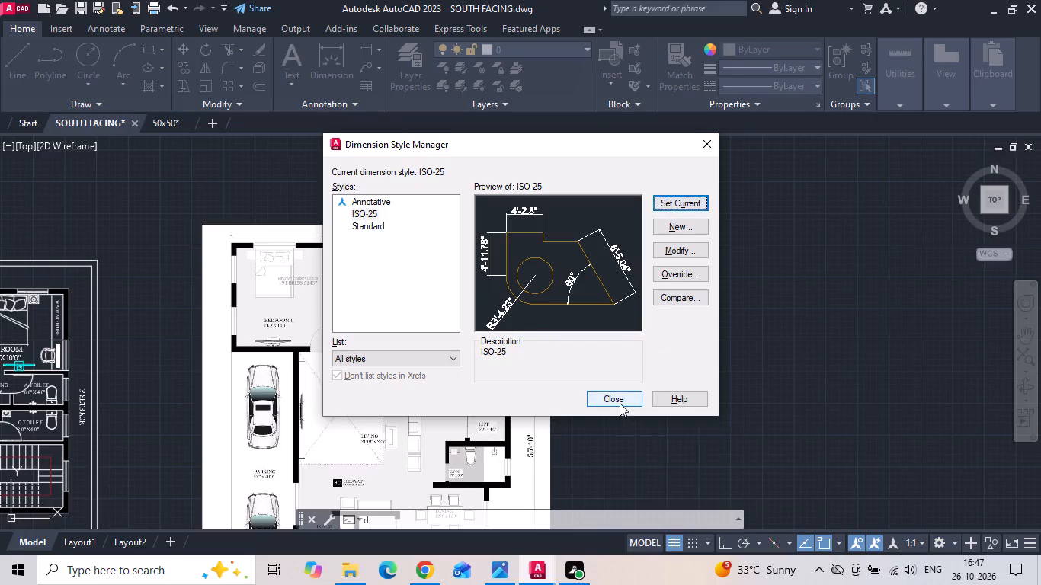
pyautogui.click(617, 399)
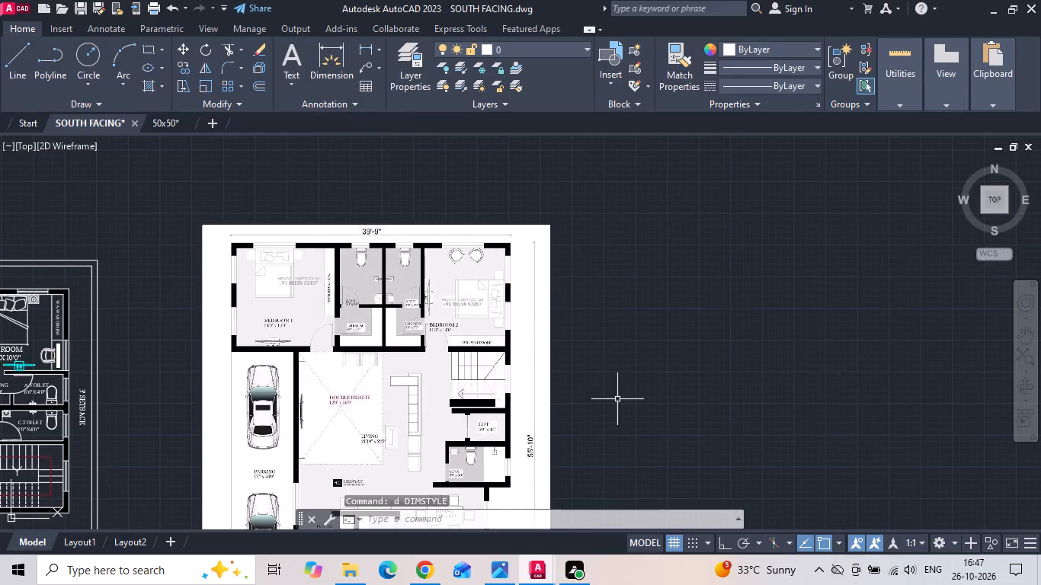
# Draw a rectangle 39'9" long and 55'10" wide in the empty space beside the pasted floor plan image.
pyautogui.write('rec')
pyautogui.press('space')
pyautogui.moveTo(605, 448); pyautogui.dragTo(662, 378)
pyautogui.write('d')
pyautogui.press('space')
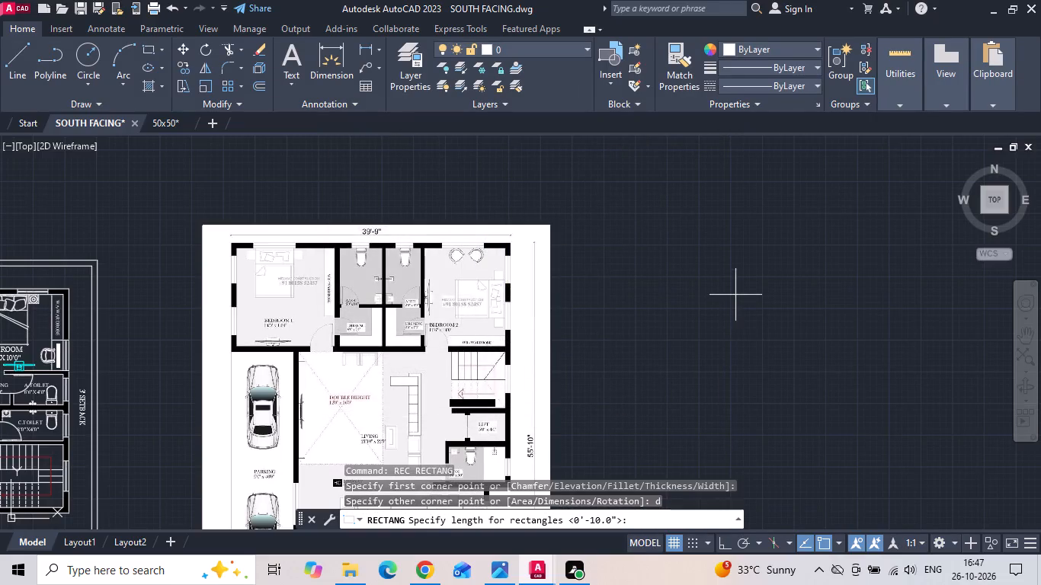
pyautogui.write("39'")
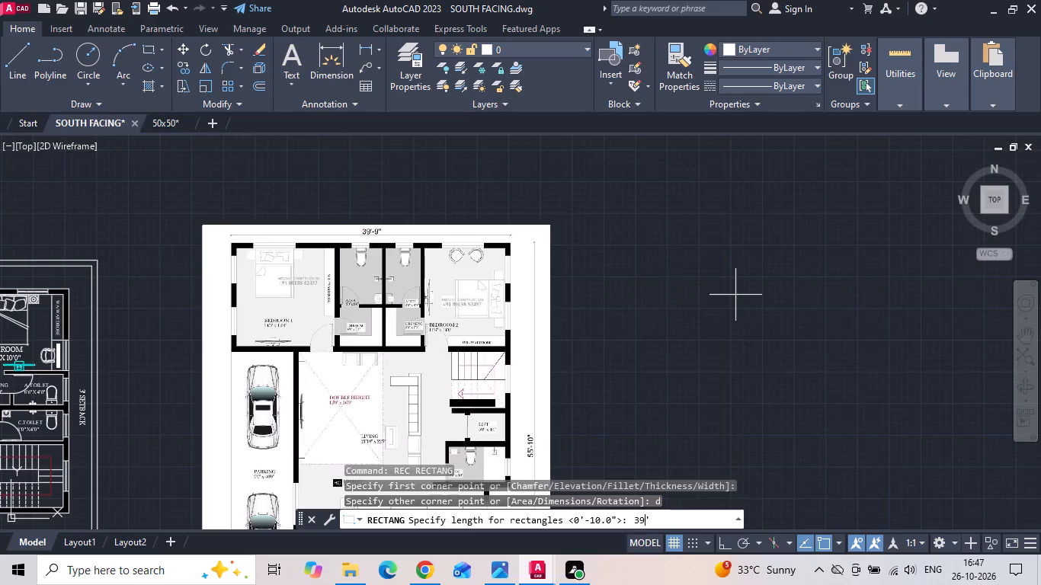
pyautogui.write('9"')
pyautogui.press('Return')
pyautogui.write('55\'10"')
pyautogui.press('Return')
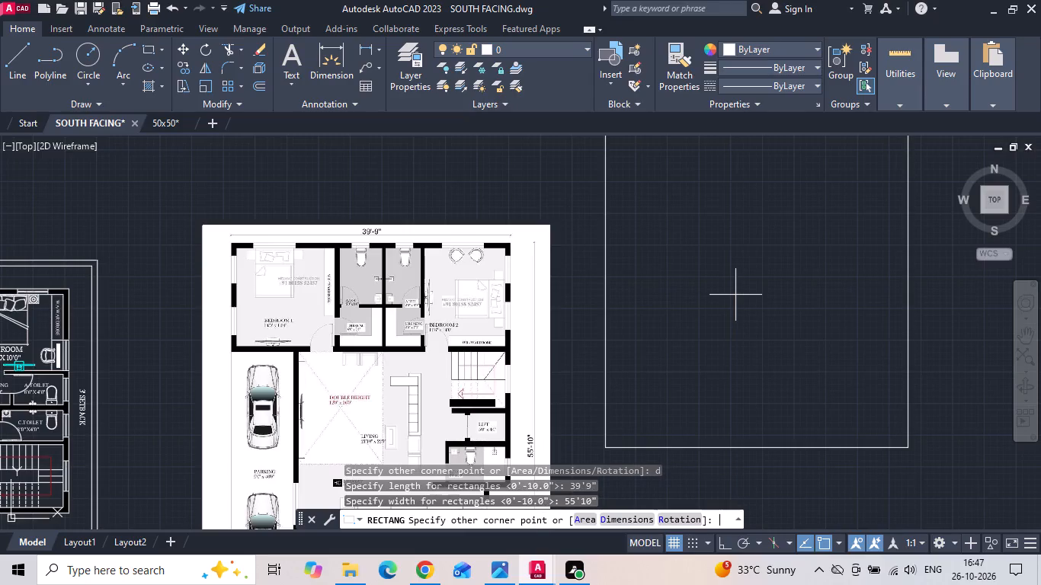
pyautogui.click(722, 292)
# Move the new rectangle down so it sits level with the pasted floor plan image.
pyautogui.scroll(-2, 686, 312)
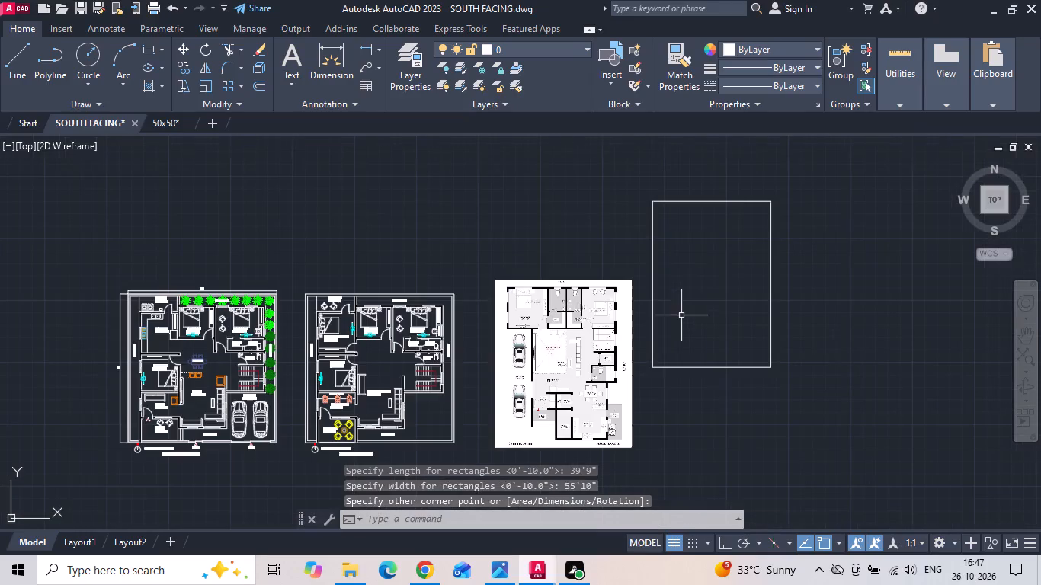
pyautogui.click(732, 219)
pyautogui.click(713, 185)
pyautogui.rightClick(713, 184)
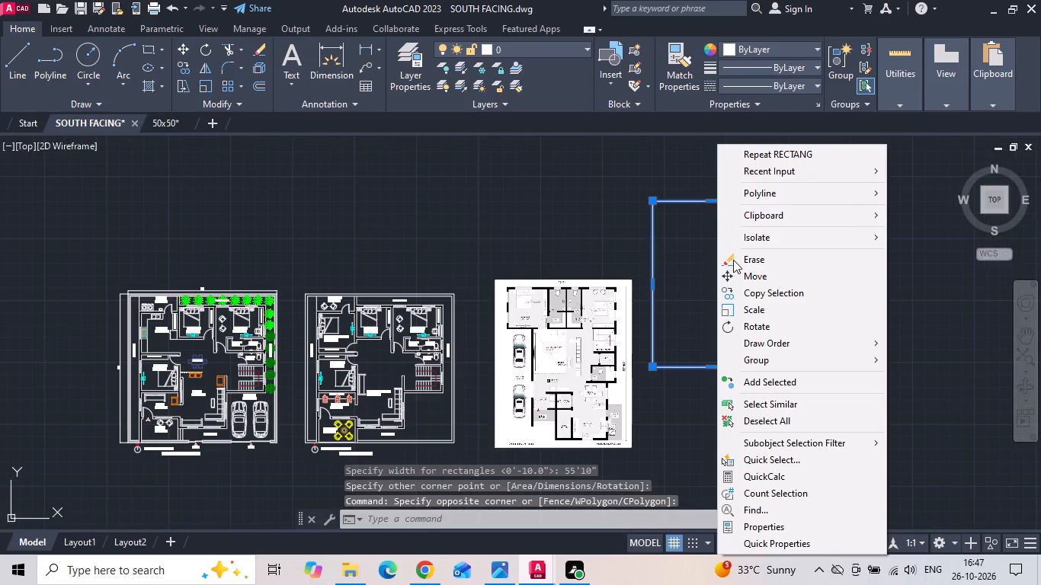
pyautogui.click(734, 271)
pyautogui.moveTo(735, 269); pyautogui.dragTo(735, 299)
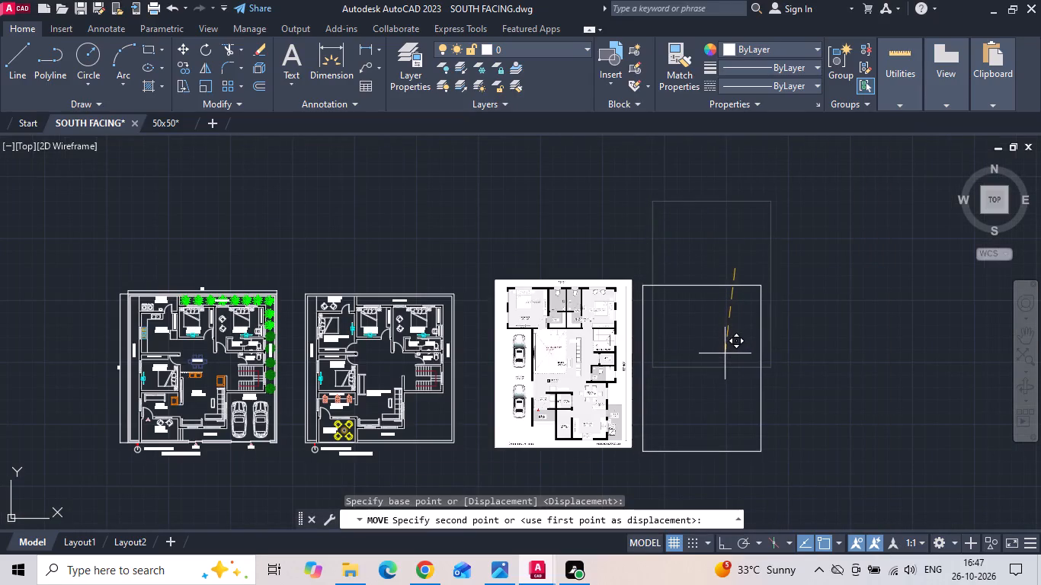
pyautogui.click(724, 348)
# Offset the rectangle inward by 9" to form the outer wall thickness.
pyautogui.scroll(2, 713, 345)
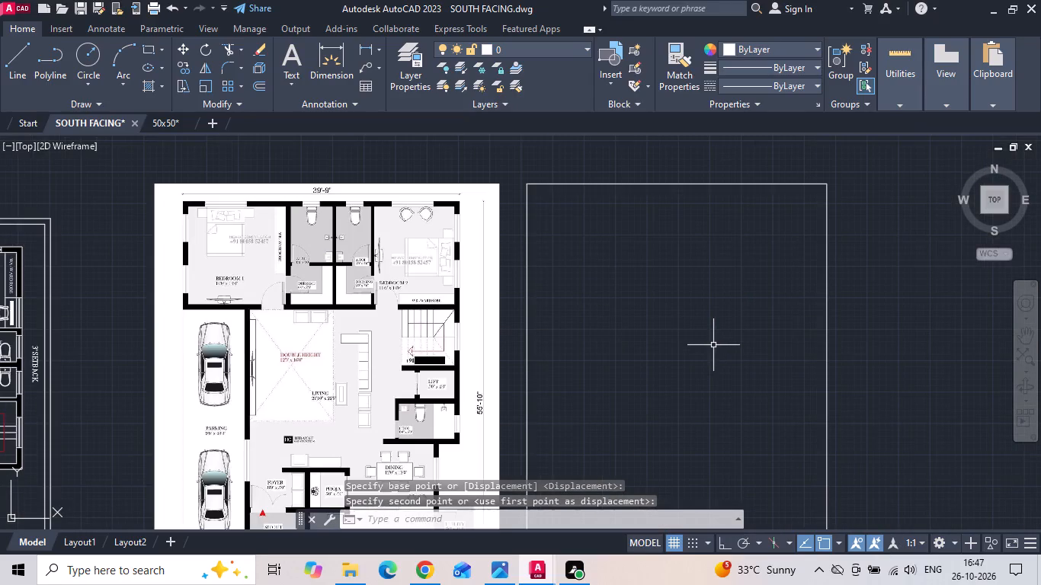
pyautogui.write('o 9')
pyautogui.press('space')
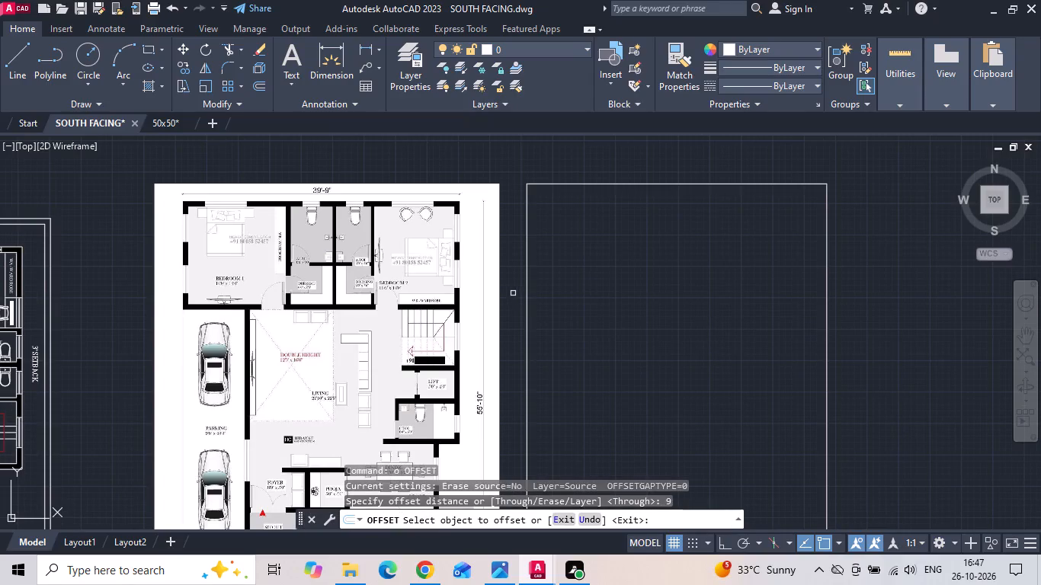
pyautogui.moveTo(528, 277); pyautogui.dragTo(565, 270)
pyautogui.click(603, 259)
pyautogui.press('Escape')
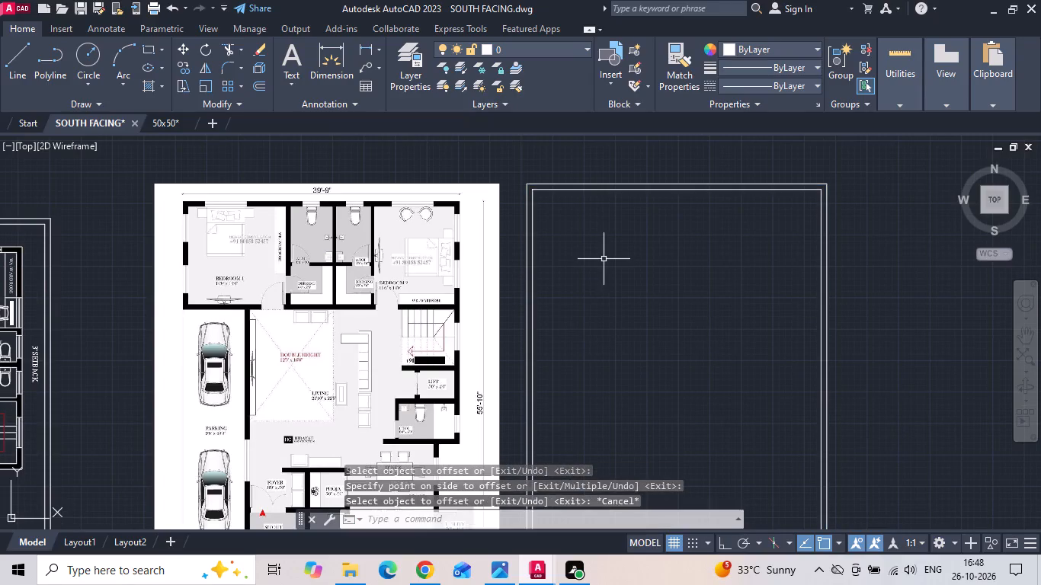
# Explode the inner wall rectangle into separate lines.
pyautogui.press('x')
pyautogui.press('space')
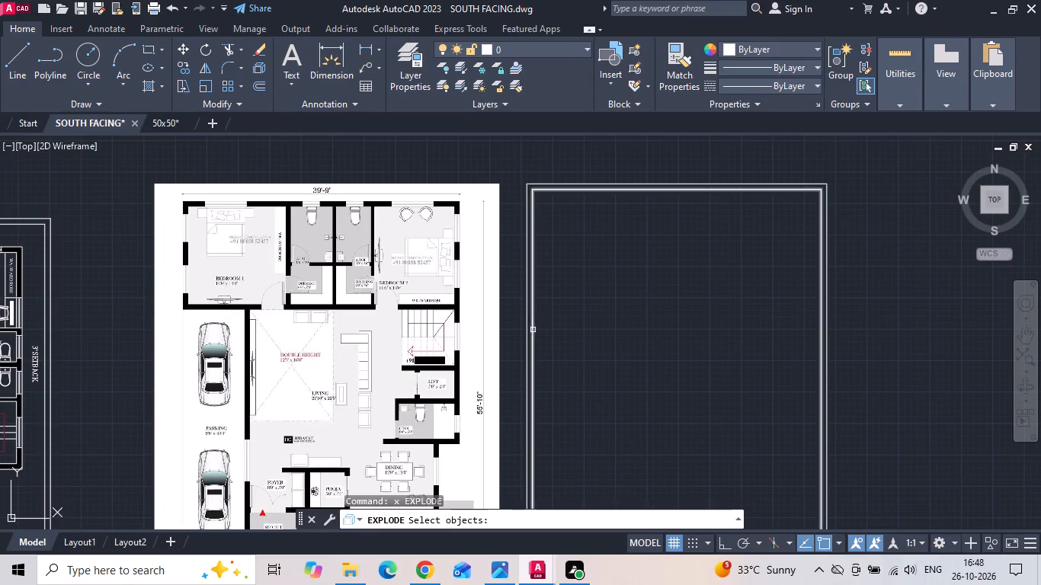
pyautogui.click(533, 330)
pyautogui.press('space')
# Offset the inner west and north wall lines 14' into the plan to set out the 14' by 14' Bedroom 1.
pyautogui.scroll(1, 256, 208)
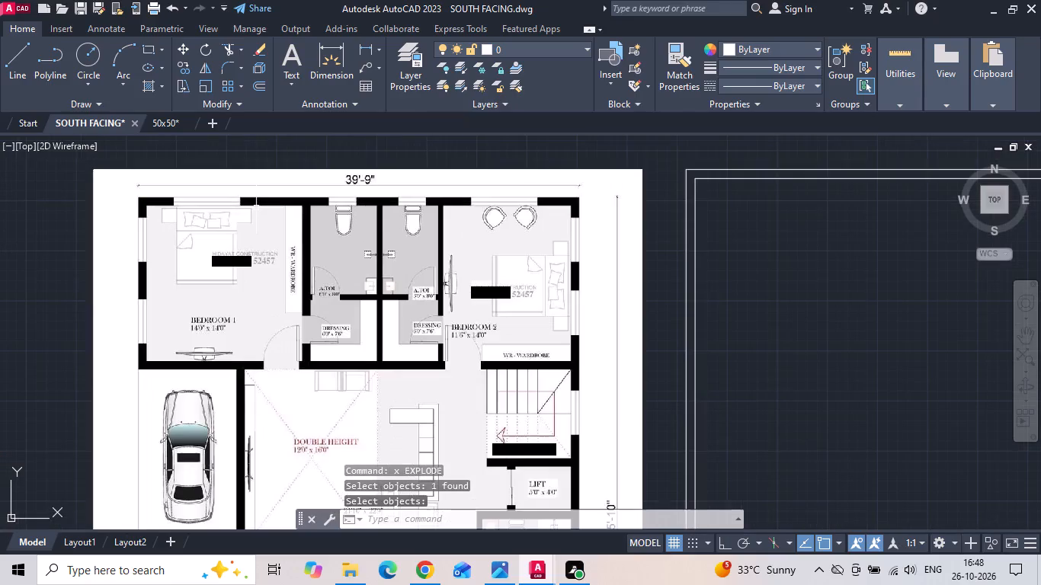
pyautogui.press('o')
pyautogui.press('Return')
pyautogui.write("14'")
pyautogui.press('Return')
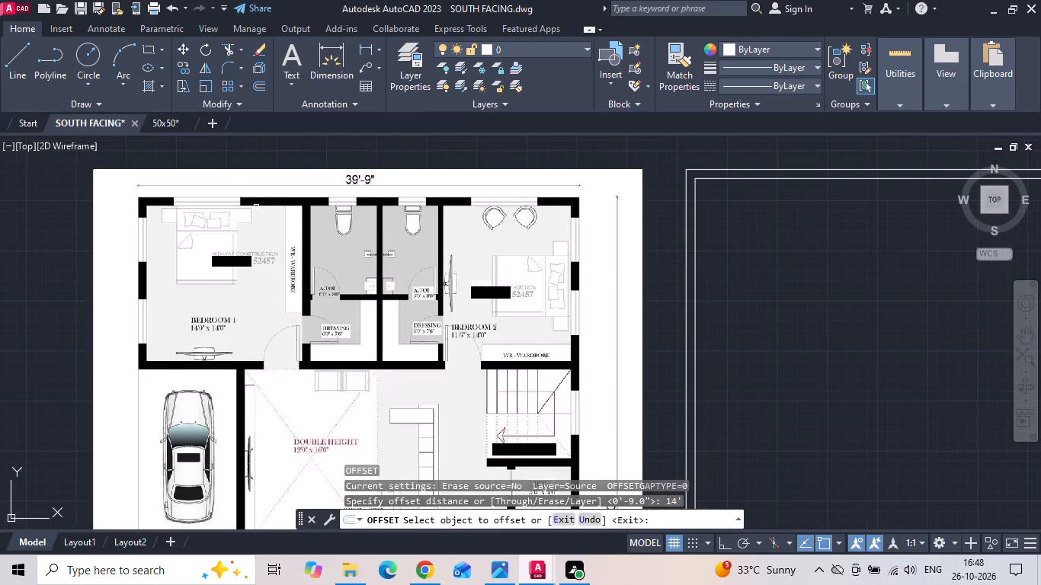
pyautogui.scroll(-1, 225, 208)
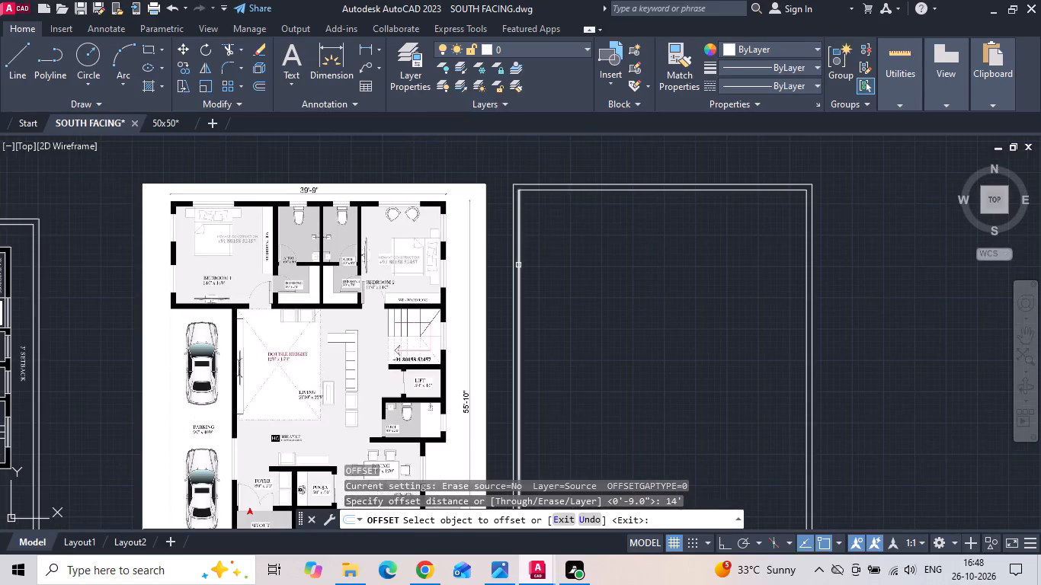
pyautogui.click(518, 266)
pyautogui.click(577, 243)
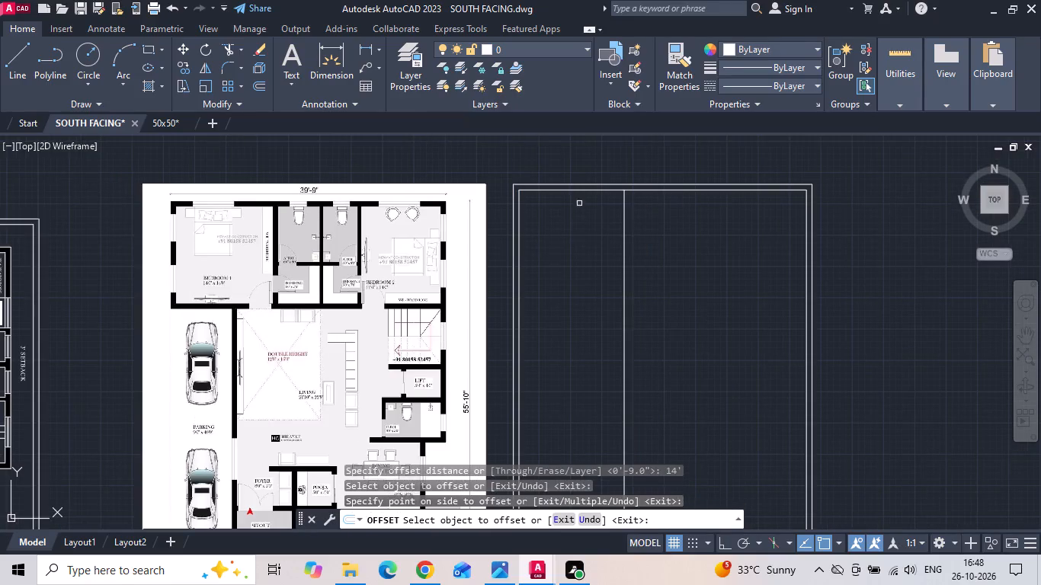
pyautogui.moveTo(578, 190); pyautogui.dragTo(570, 207)
pyautogui.click(555, 265)
pyautogui.press('Escape')
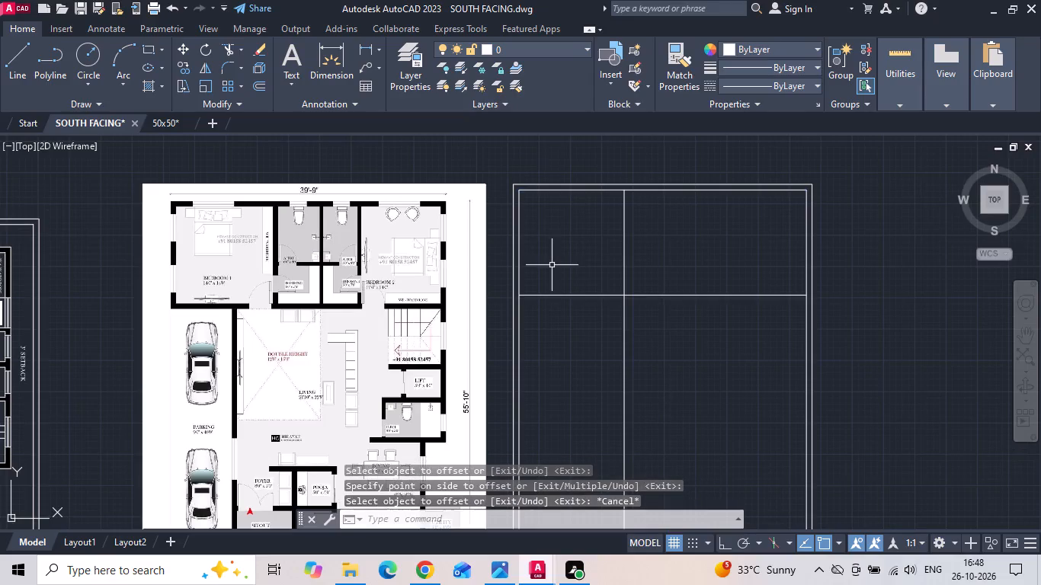
# Offset both Bedroom 1 boundary lines outward from the room by 9" to form its partition wall thickness.
pyautogui.press('o')
pyautogui.press('Return')
pyautogui.press('9')
pyautogui.press('Return')
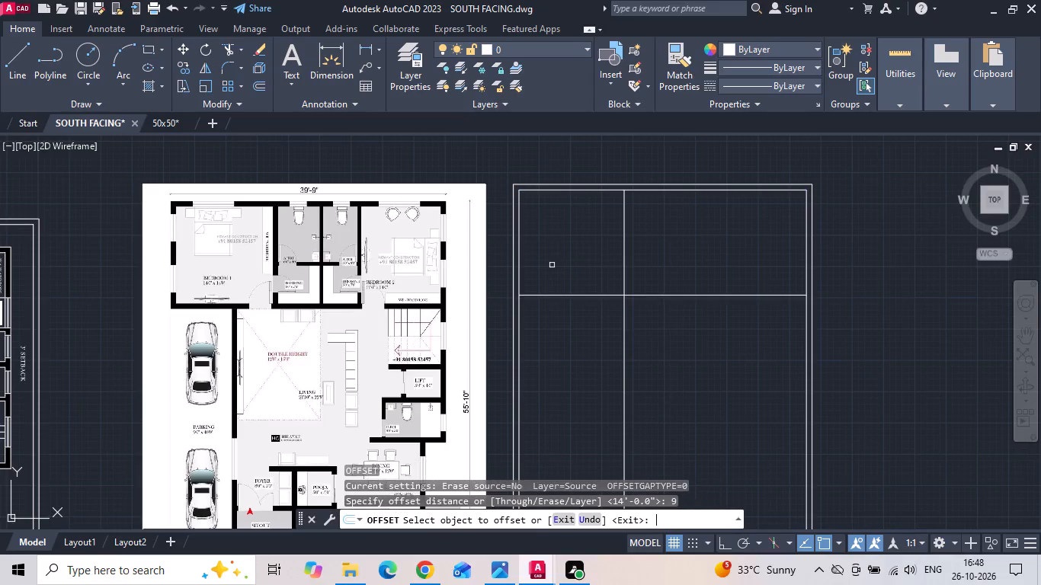
pyautogui.moveTo(553, 296); pyautogui.dragTo(551, 357)
pyautogui.click(549, 367)
pyautogui.moveTo(624, 245); pyautogui.dragTo(653, 232)
pyautogui.click(681, 219)
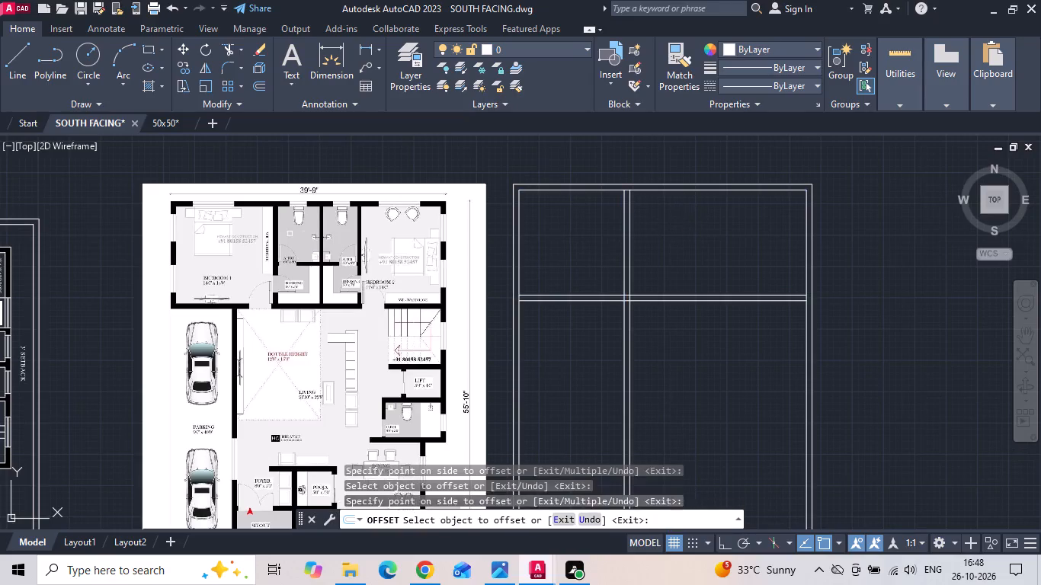
pyautogui.press('Escape')
# Offset the far face of Bedroom 1's vertical partition 6' eastward to set the first toilet and dressing width.
pyautogui.scroll(2, 267, 229)
pyautogui.press('o')
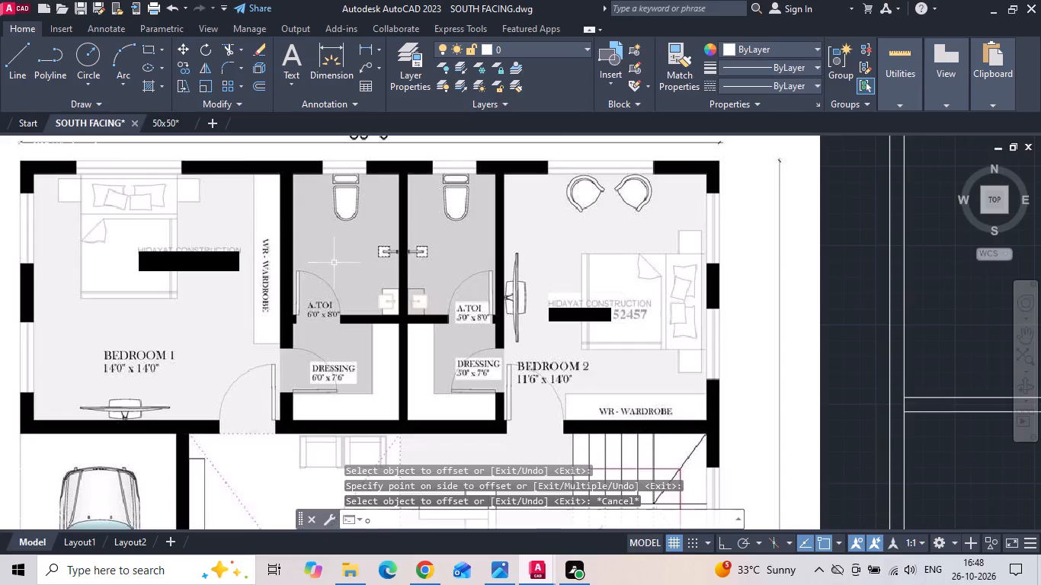
pyautogui.press('Return')
pyautogui.write("6'")
pyautogui.press('Return')
pyautogui.scroll(-1, 181, 290)
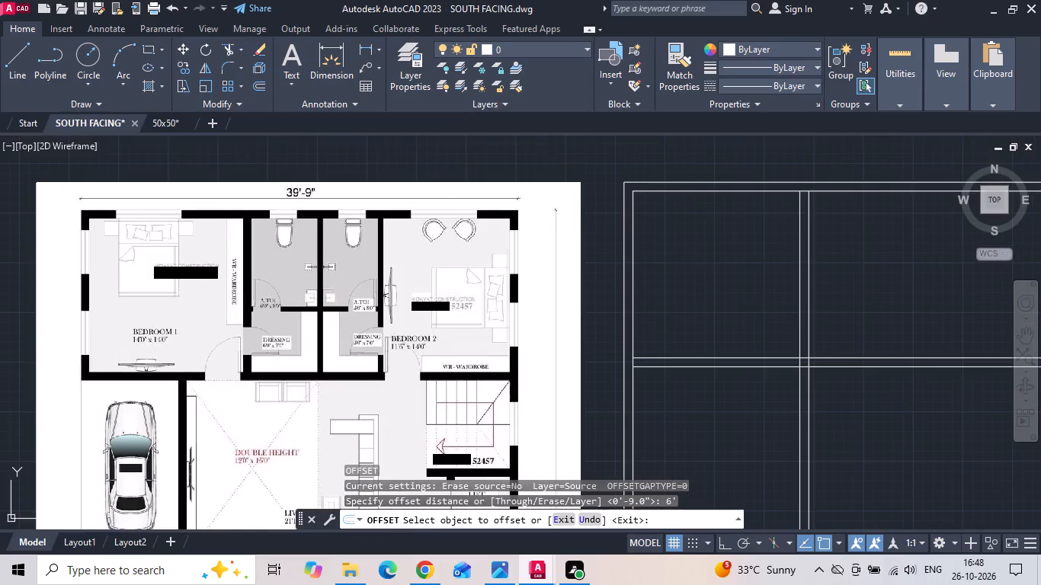
pyautogui.moveTo(735, 251); pyautogui.dragTo(611, 250, button='middle')
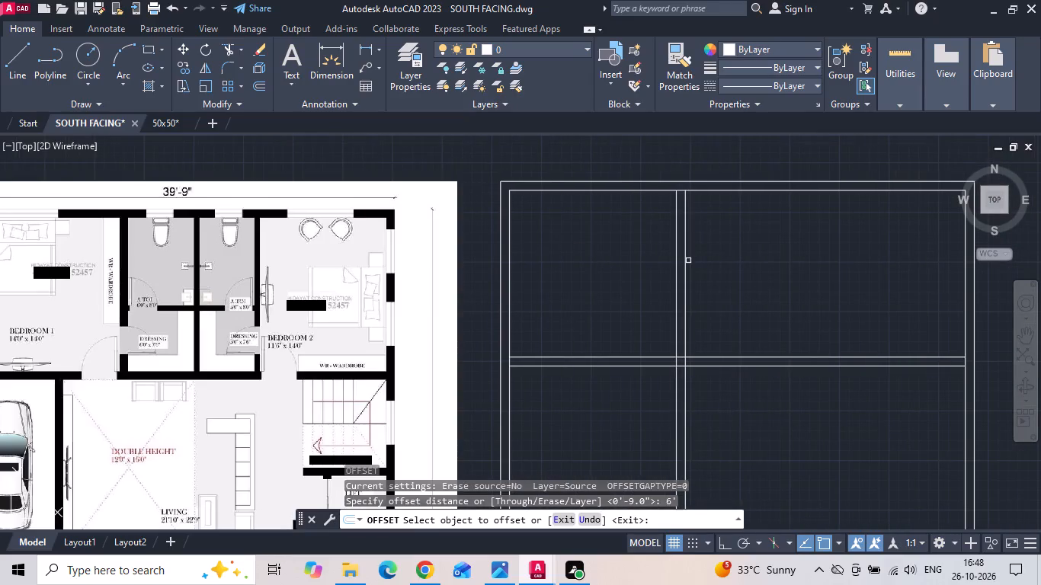
pyautogui.click(687, 263)
pyautogui.click(724, 257)
pyautogui.press('Escape')
# Offset the new toilet boundary line 6" eastward to form the partition between the two toilets.
pyautogui.press('o')
pyautogui.press('Return')
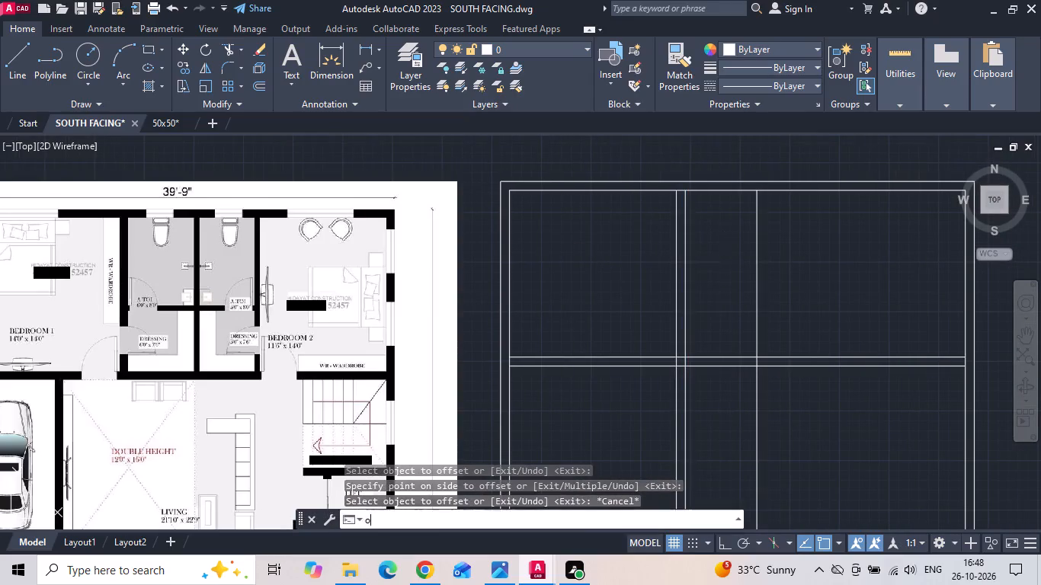
pyautogui.press('6')
pyautogui.press('Return')
pyautogui.moveTo(811, 417); pyautogui.dragTo(750, 414, button='middle')
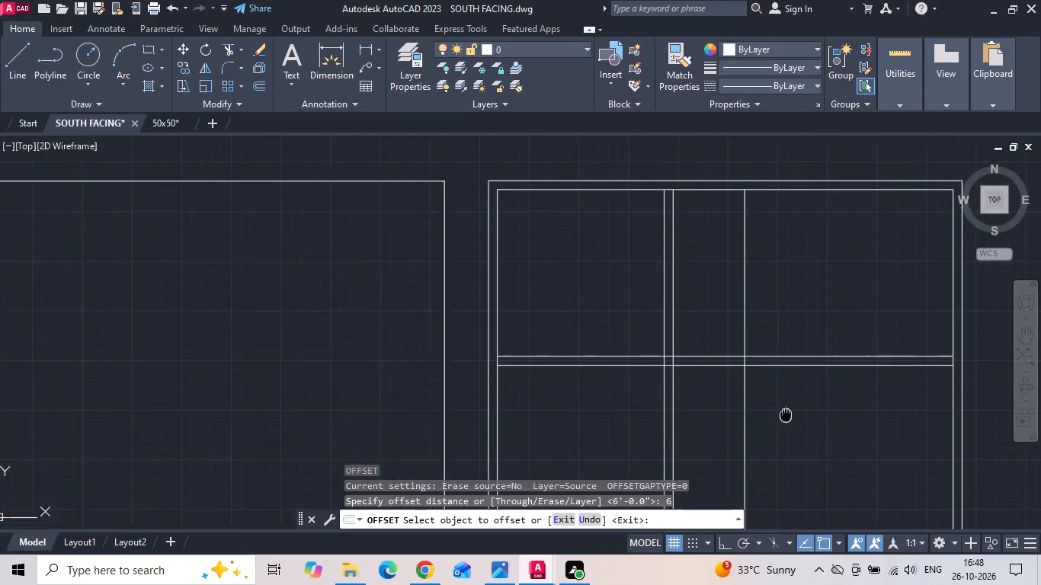
pyautogui.moveTo(750, 414); pyautogui.dragTo(495, 390, button='middle')
pyautogui.moveTo(442, 267); pyautogui.dragTo(457, 262)
pyautogui.click(517, 248)
pyautogui.moveTo(523, 247); pyautogui.dragTo(671, 255, button='middle')
pyautogui.scroll(1, 83, 327)
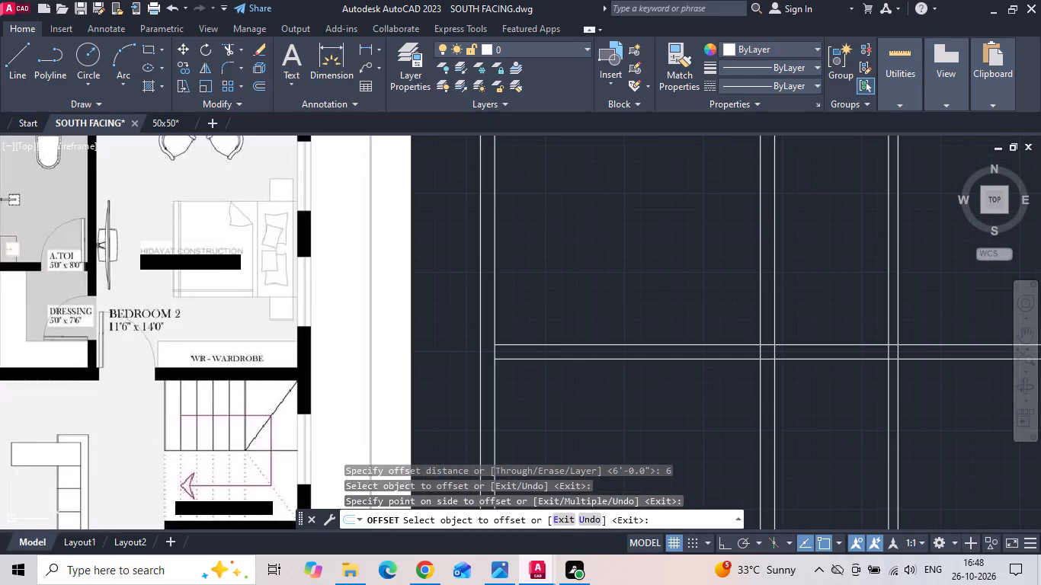
pyautogui.press('Escape')
# Offset the east face of the partition between the toilets 5' eastward to set the second toilet and dressing width.
pyautogui.press('o')
pyautogui.press('Return')
pyautogui.write("5'")
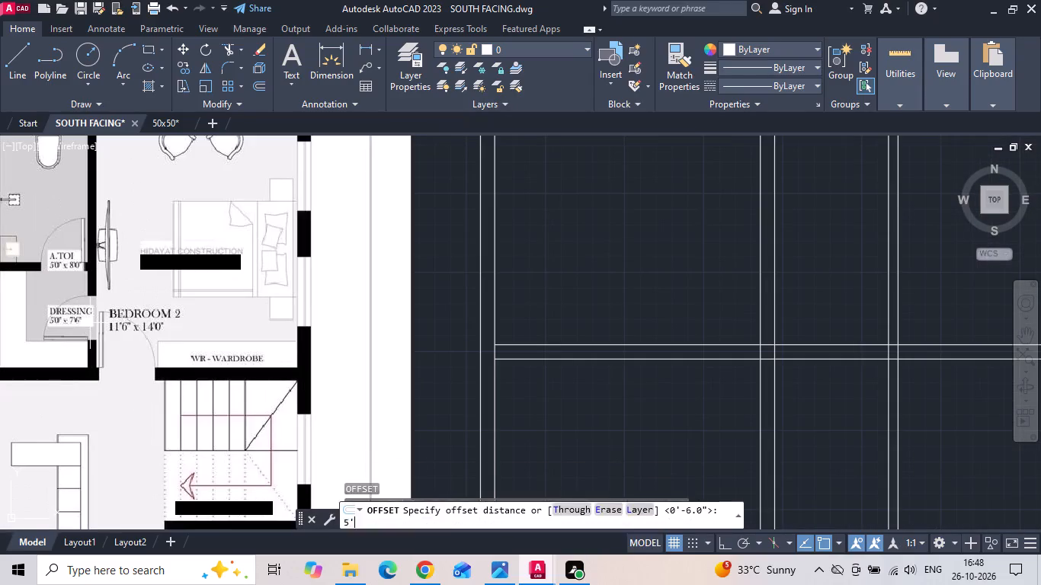
pyautogui.press('Return')
pyautogui.scroll(-1, 90, 323)
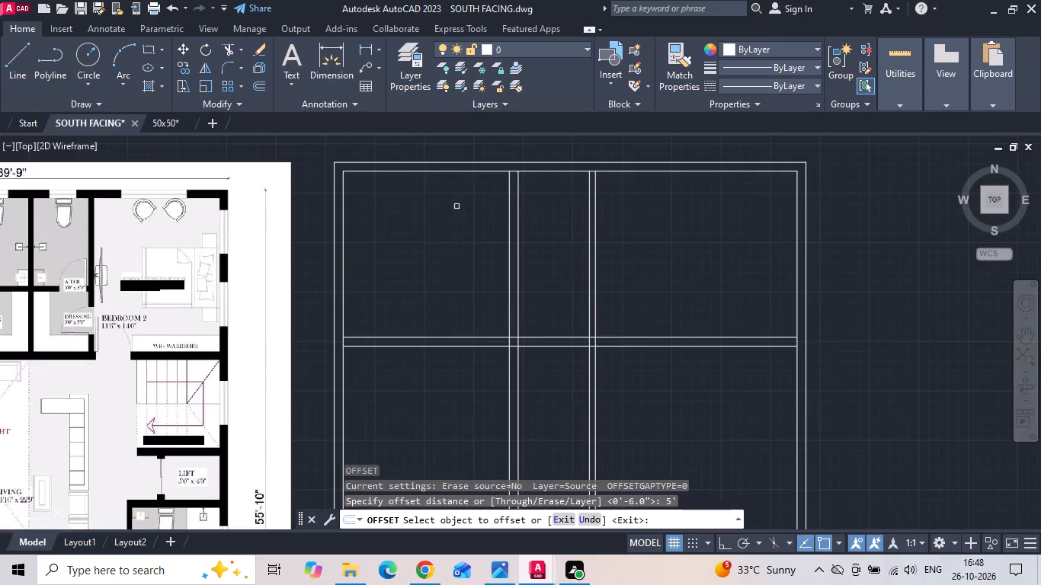
pyautogui.click(596, 243)
pyautogui.click(647, 224)
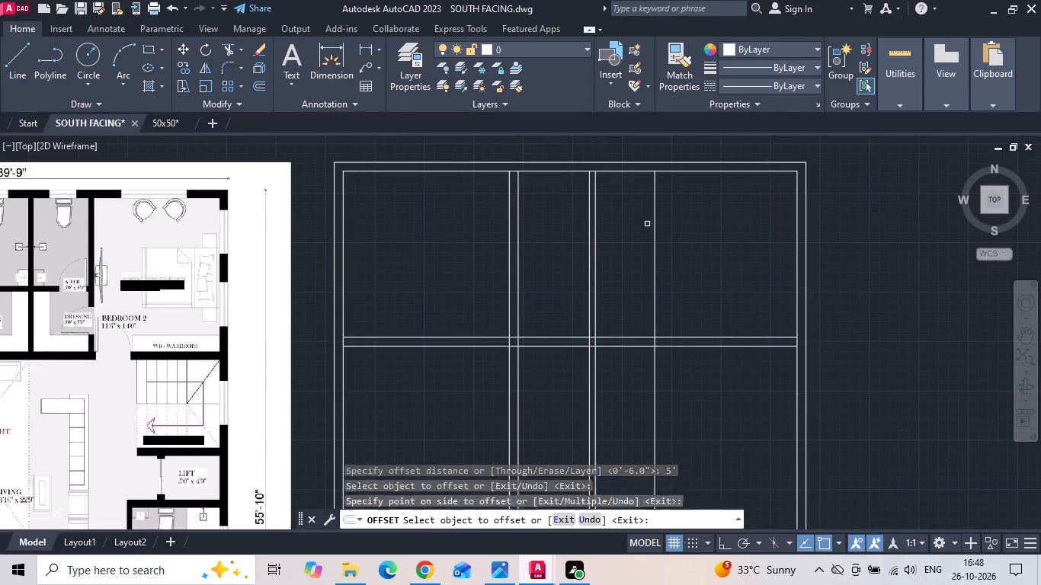
pyautogui.press('Escape')
# Offset the second toilet's boundary line 6" eastward to form the partition wall beside Bedroom 2.
pyautogui.press('o')
pyautogui.press('Return')
pyautogui.press('6')
pyautogui.press('Return')
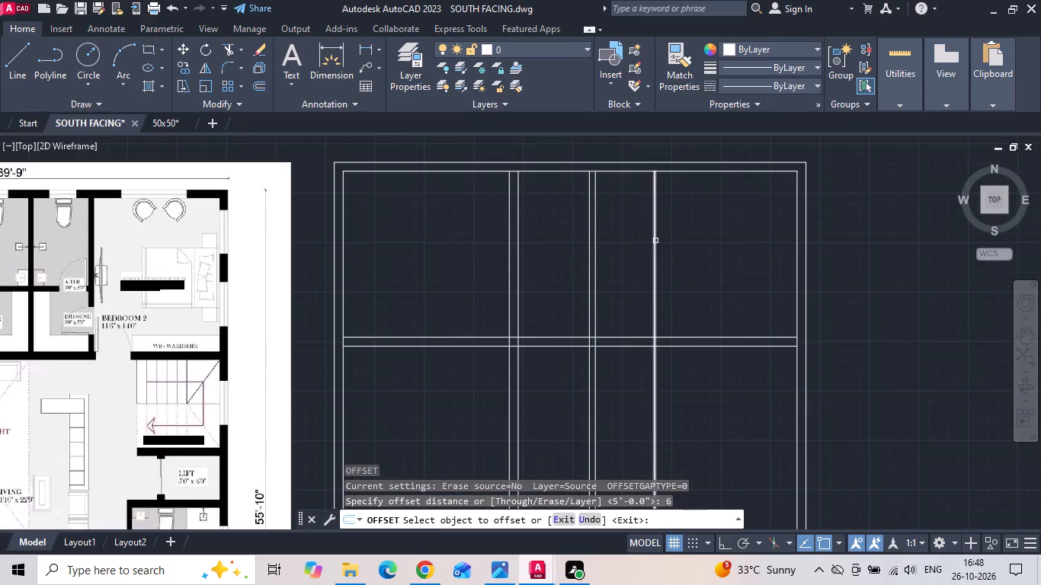
pyautogui.moveTo(654, 242); pyautogui.dragTo(665, 238)
pyautogui.click(693, 206)
pyautogui.press('Escape')
# Measure Bedroom 2's clear width between its partition and the inner face of the east outer wall.
pyautogui.click(364, 45)
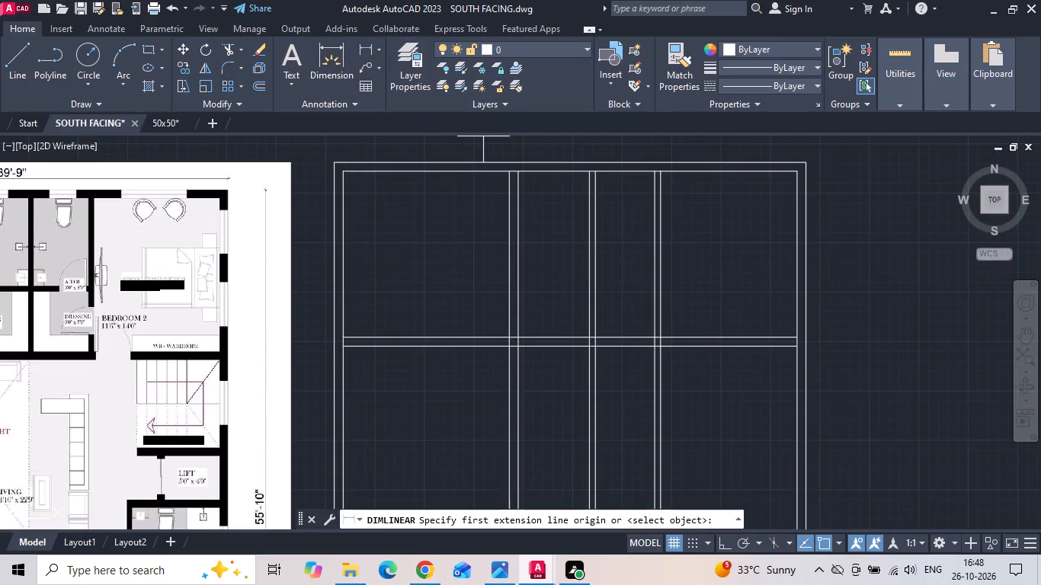
pyautogui.click(663, 259)
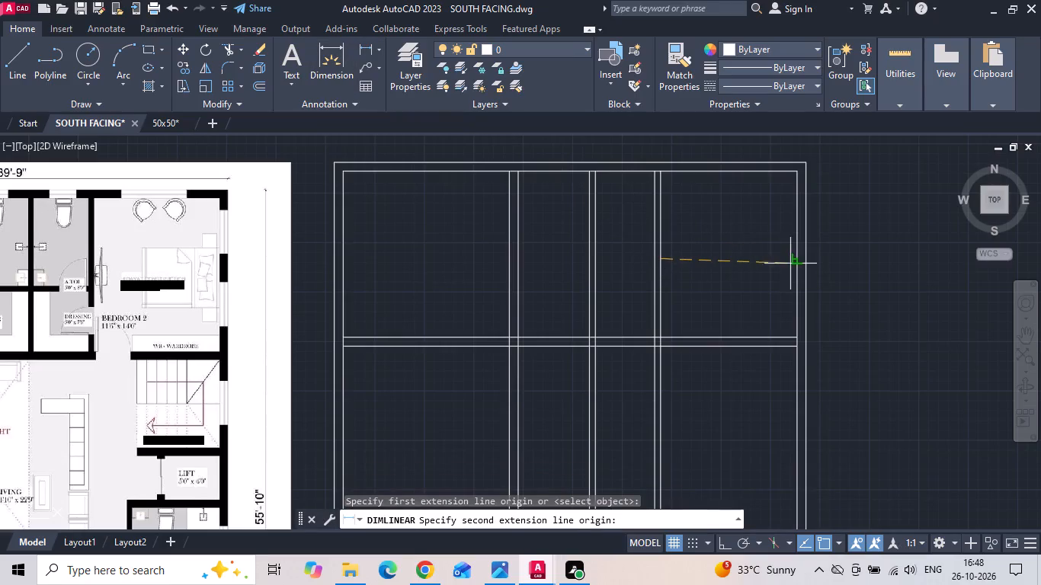
pyautogui.click(798, 259)
pyautogui.press('Escape')
# Add a linear dimension above the plan for the overall width between the outer top corners.
pyautogui.write('dli')
pyautogui.press('space')
pyautogui.scroll(-1, 511, 318)
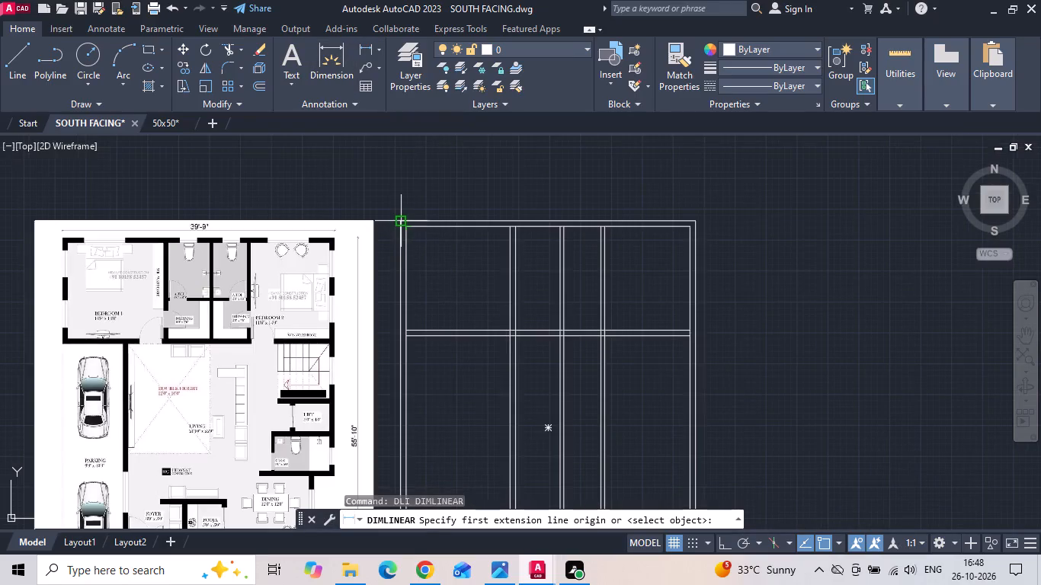
pyautogui.click(403, 218)
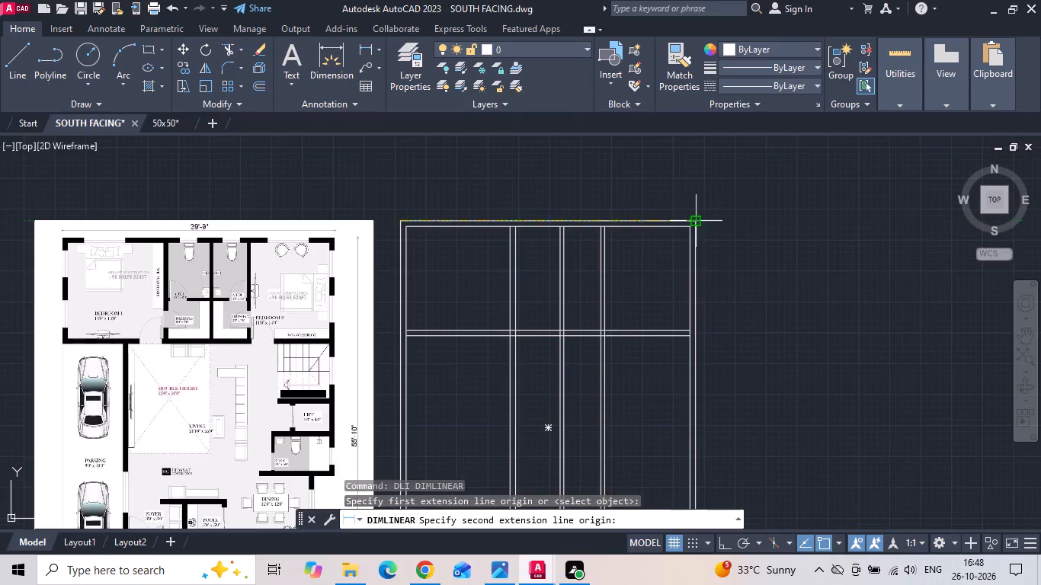
pyautogui.click(692, 216)
pyautogui.scroll(2, 592, 211)
pyautogui.scroll(1, 511, 222)
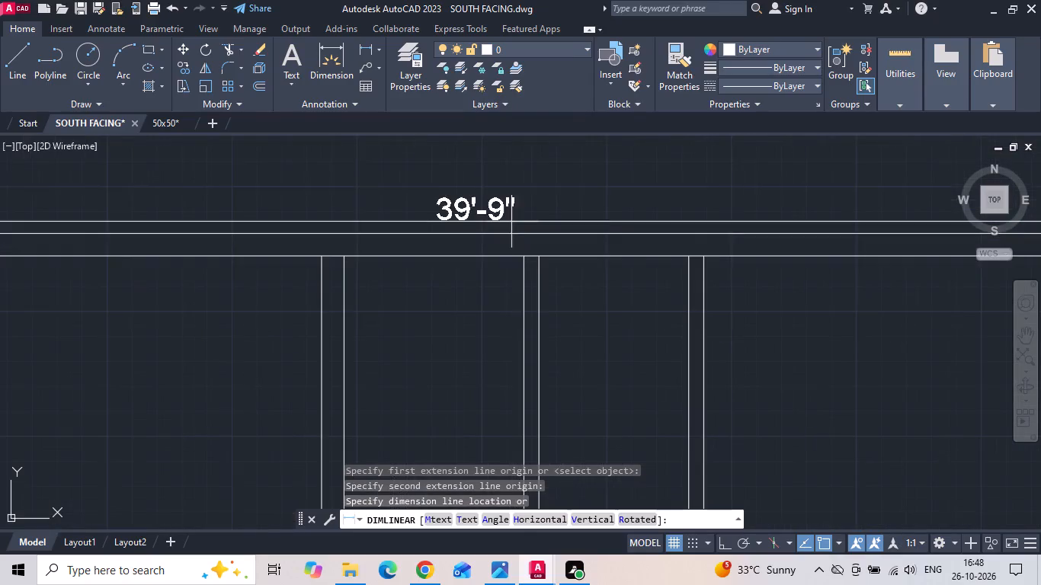
pyautogui.click(482, 182)
# Add a vertical linear dimension along the plan's west side for the overall outer wall length.
pyautogui.scroll(-1, 490, 182)
pyautogui.press('space')
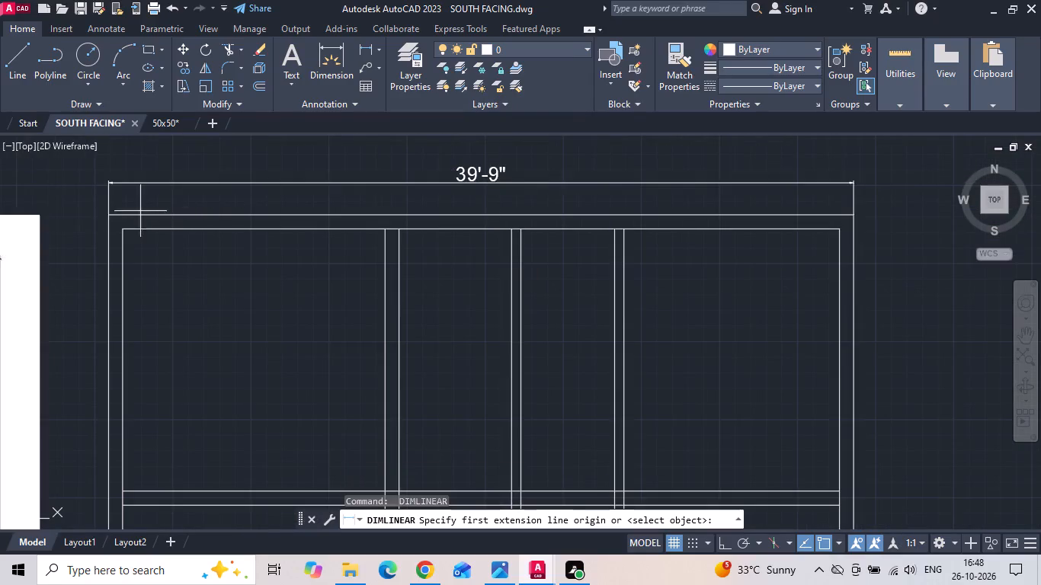
pyautogui.click(114, 212)
pyautogui.scroll(-3, 390, 171)
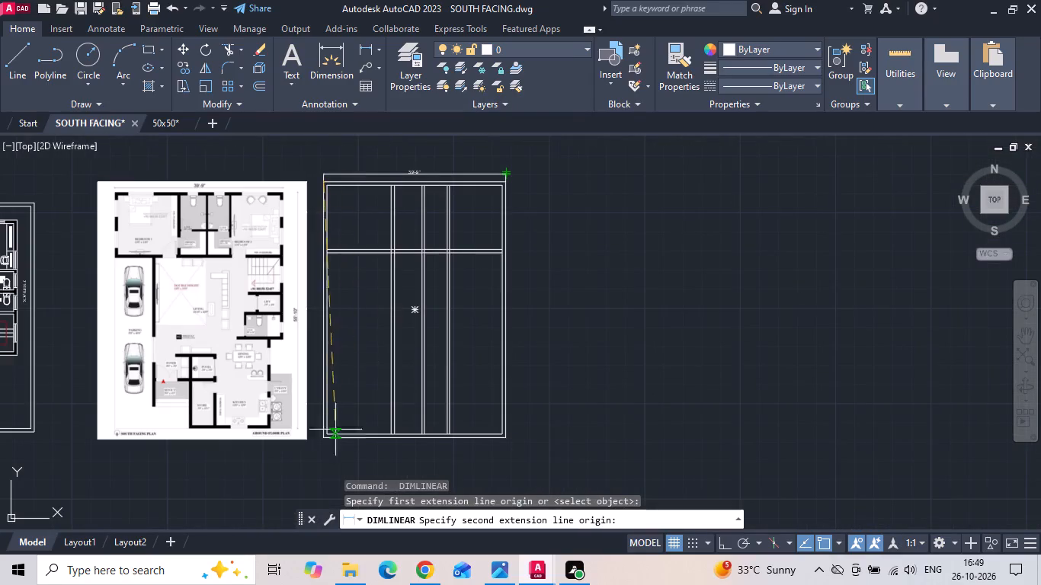
pyautogui.scroll(2, 318, 465)
pyautogui.click(322, 404)
pyautogui.click(311, 379)
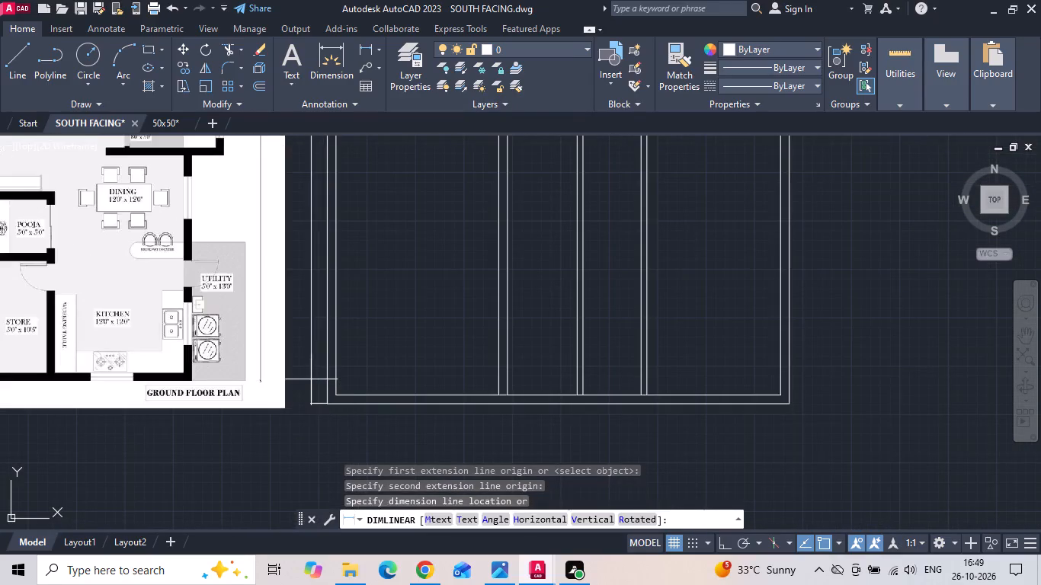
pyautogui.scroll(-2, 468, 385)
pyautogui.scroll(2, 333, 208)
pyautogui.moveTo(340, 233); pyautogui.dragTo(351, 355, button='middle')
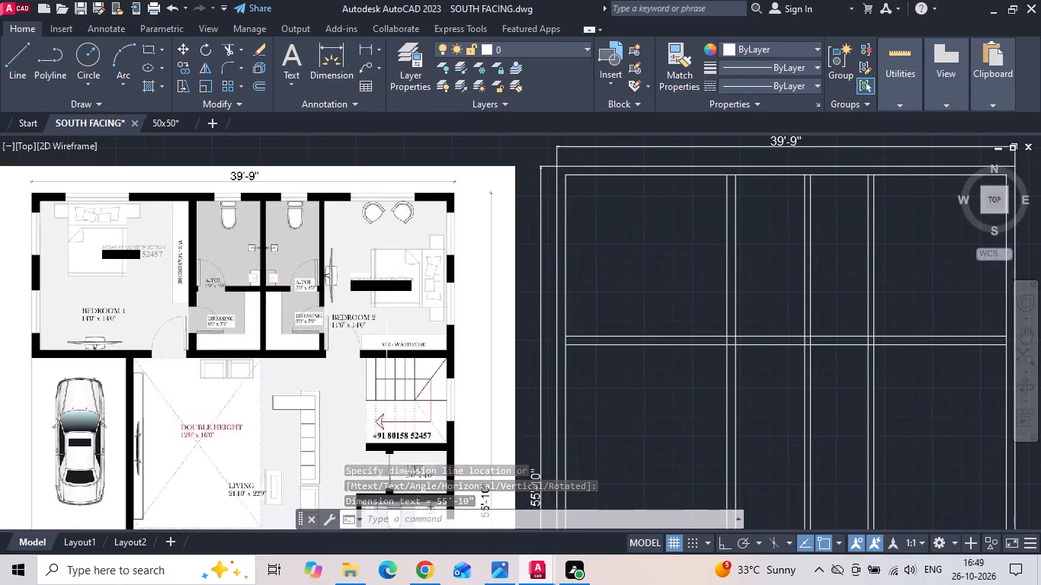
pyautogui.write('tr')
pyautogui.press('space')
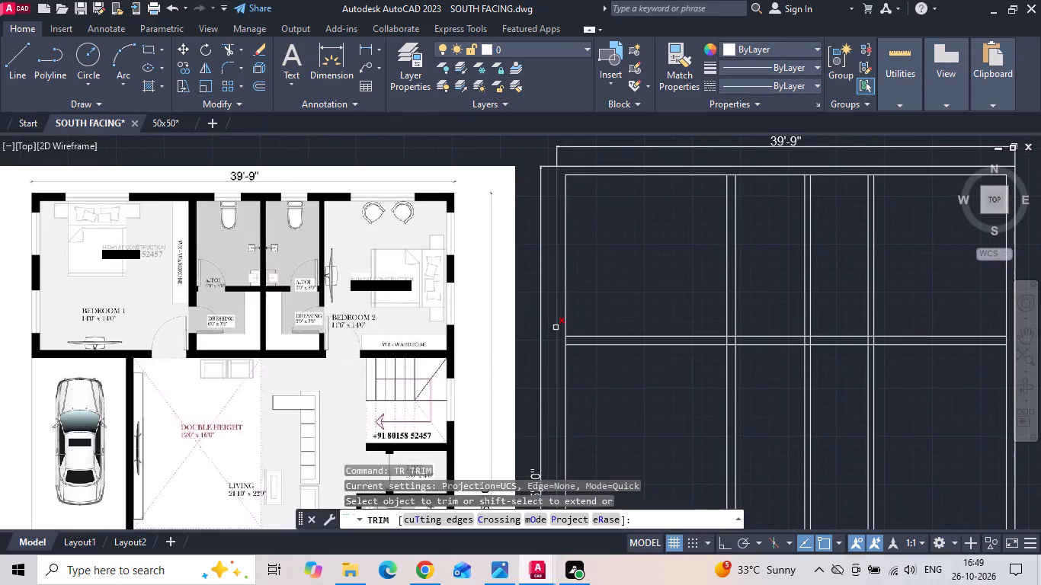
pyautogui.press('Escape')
# Extend the lower line of the horizontal partition wall to the outer face of the west wall.
pyautogui.write('ex')
pyautogui.press('space')
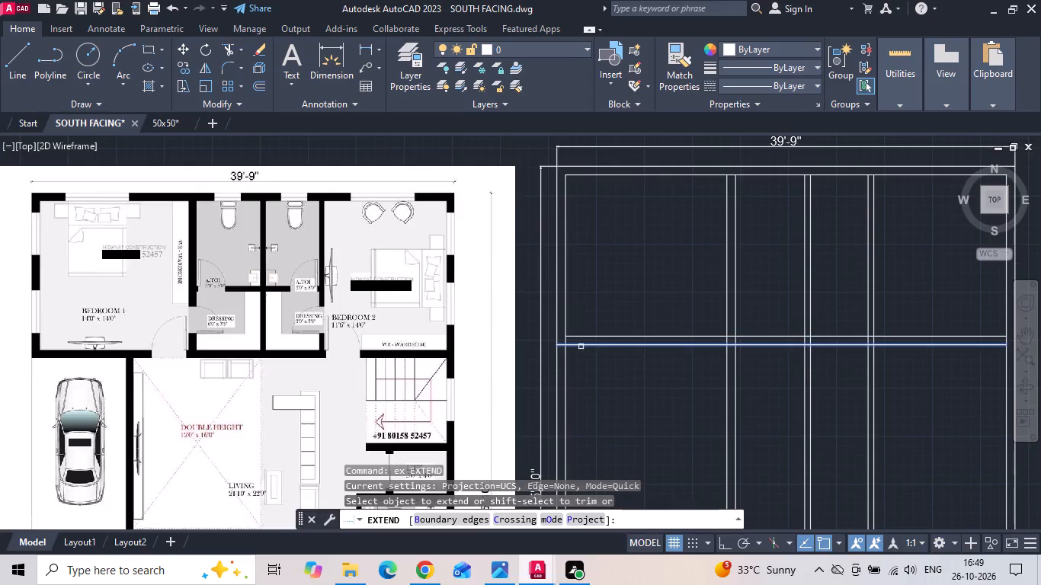
pyautogui.click(567, 347)
pyautogui.click(575, 343)
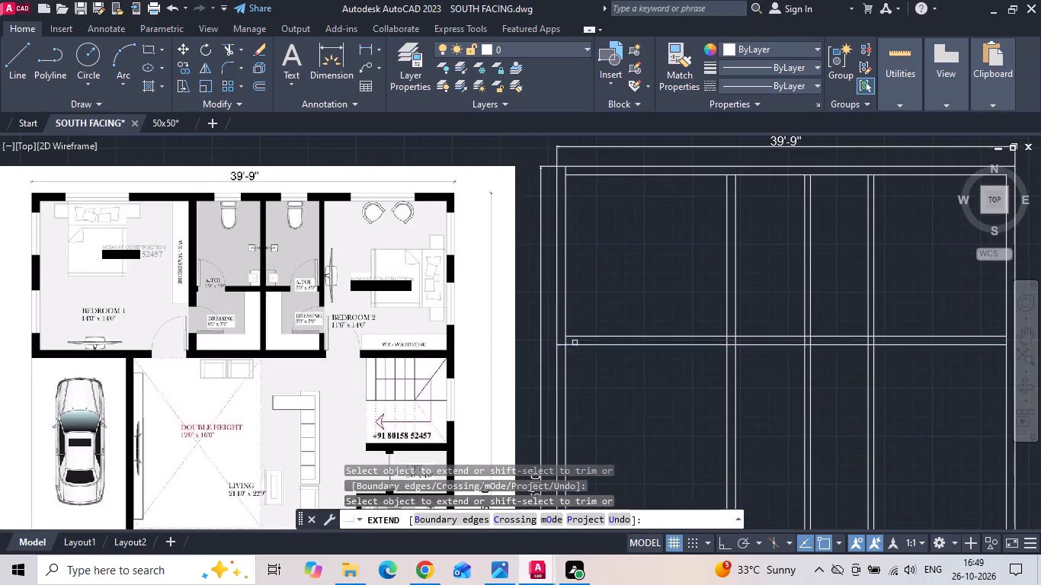
pyautogui.press('Escape')
# Trim the west wall's inner line inside the horizontal partition junction and its stub at the northwest corner.
pyautogui.write('tr')
pyautogui.press('space')
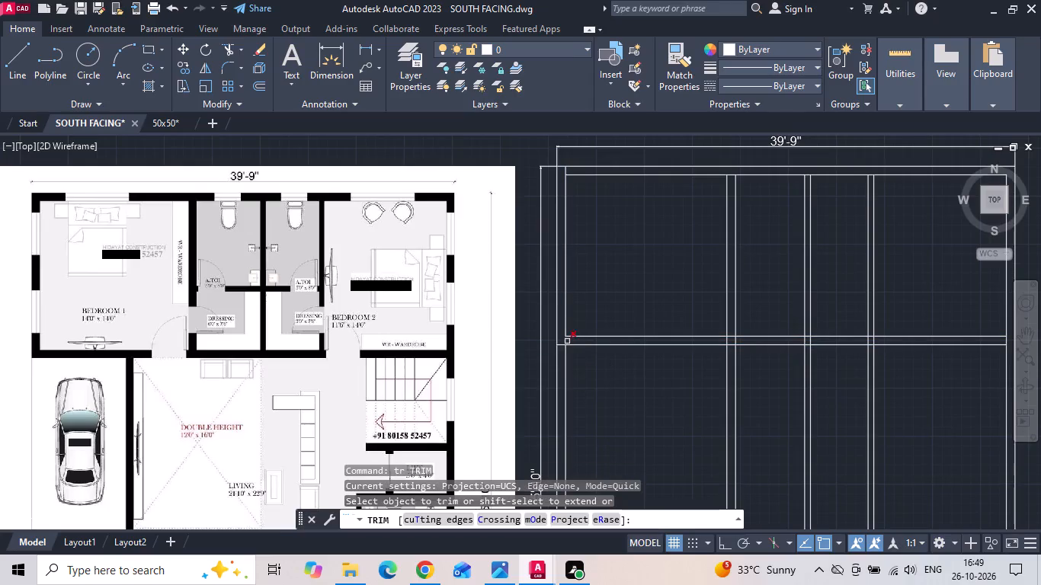
pyautogui.click(568, 340)
pyautogui.click(568, 171)
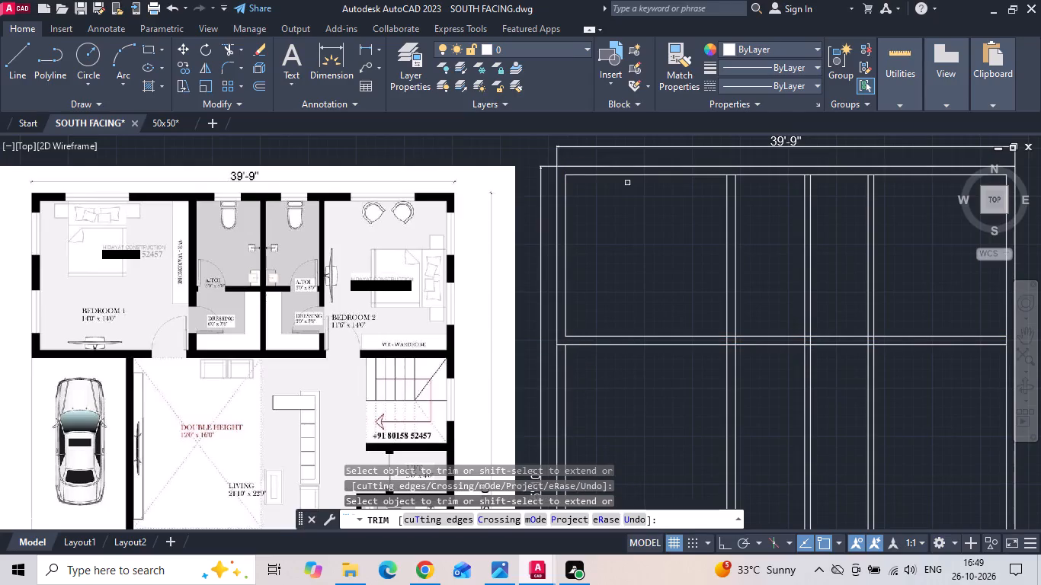
# Trim the north wall's inner line across the tops of the three vertical partitions.
pyautogui.moveTo(739, 210); pyautogui.dragTo(546, 225, button='middle')
pyautogui.scroll(1, 663, 185)
pyautogui.scroll(1, 434, 191)
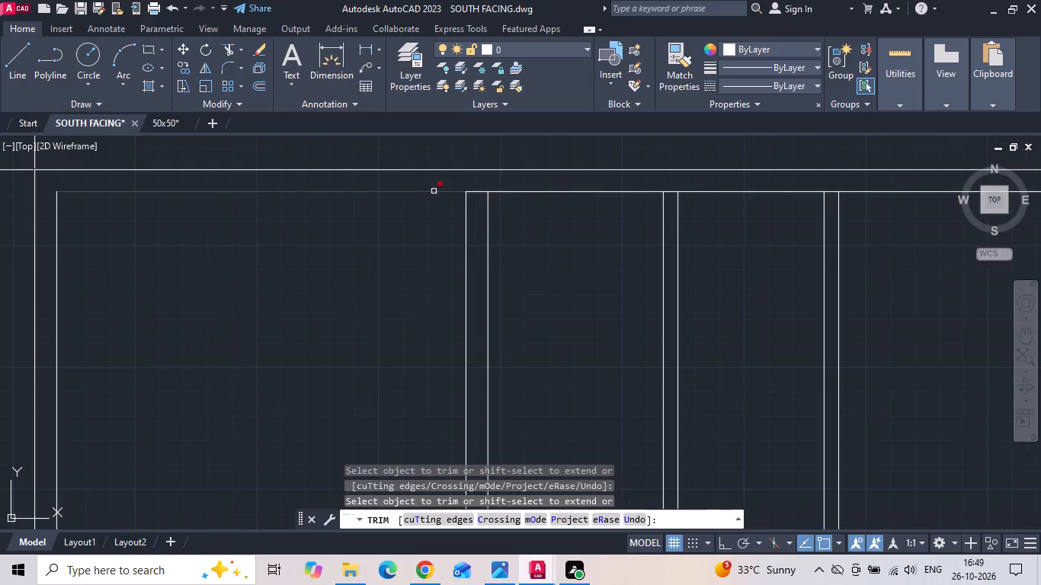
pyautogui.click(472, 190)
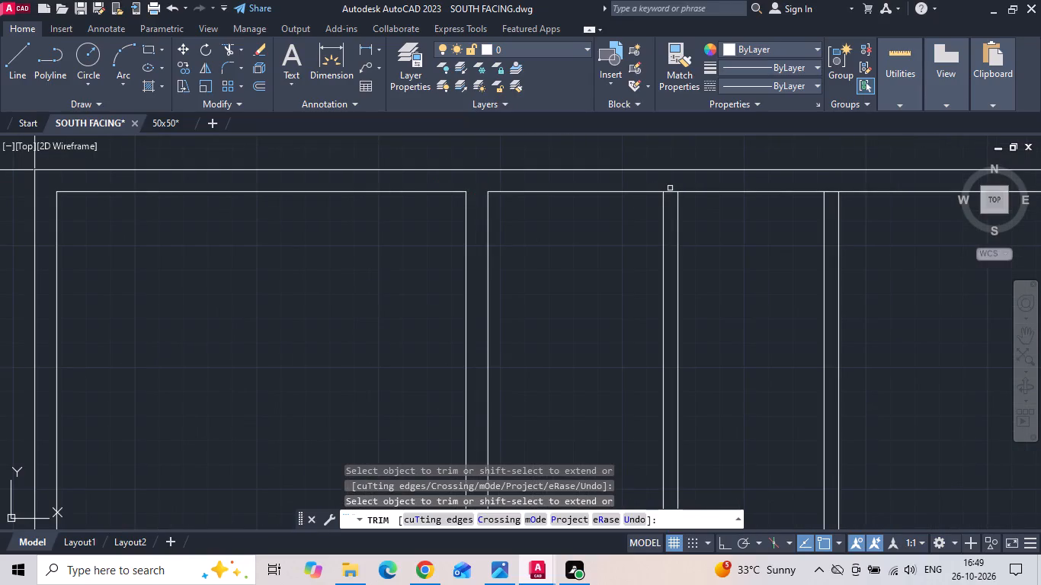
pyautogui.click(670, 193)
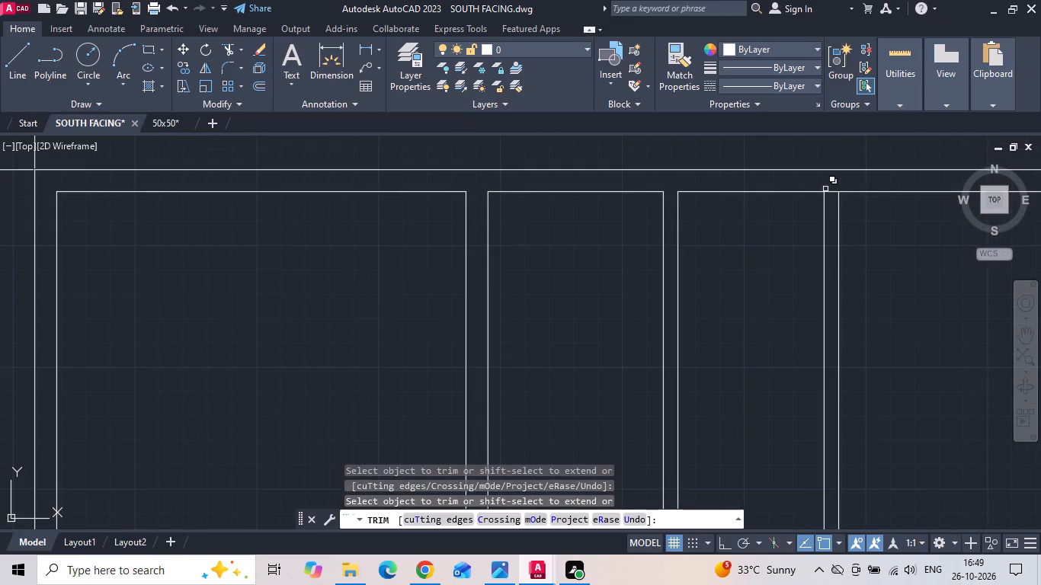
pyautogui.click(828, 191)
# Trim the east wall's inner line between the two lines of the horizontal partition.
pyautogui.scroll(-1, 466, 306)
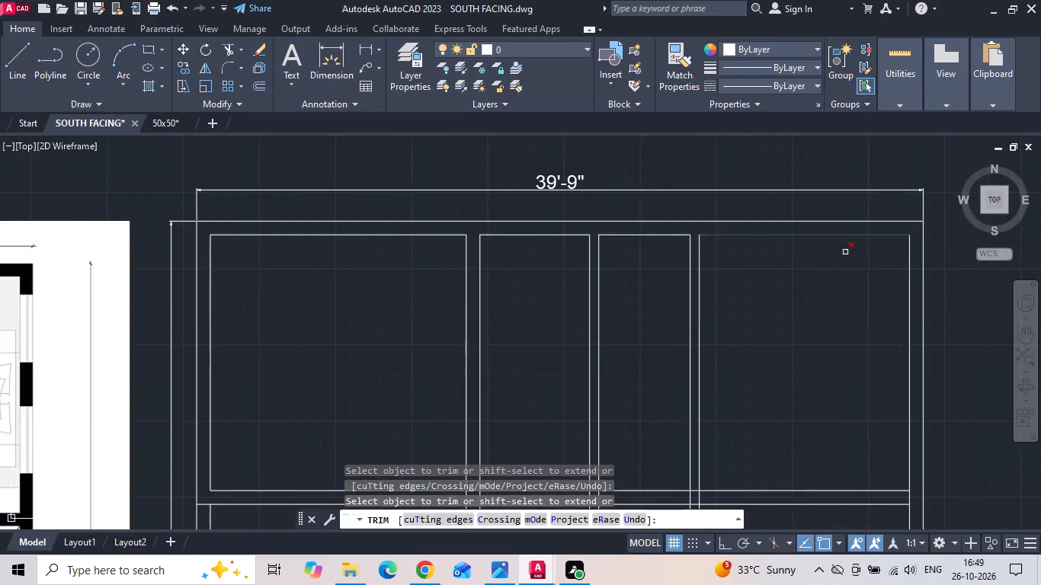
pyautogui.scroll(-2, 703, 222)
pyautogui.scroll(2, 775, 353)
pyautogui.click(784, 302)
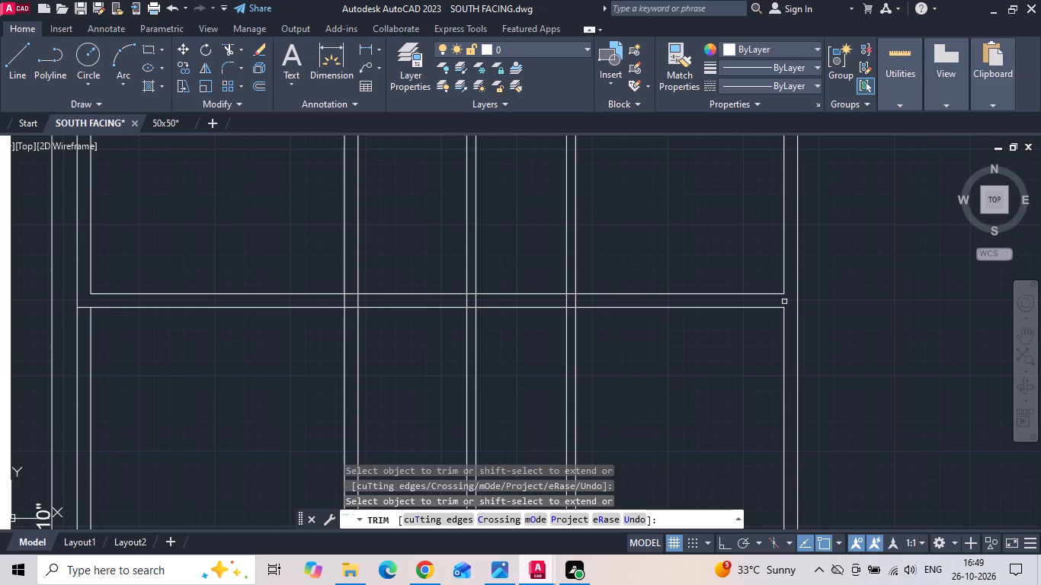
# Trim the three vertical partitions' lines within and below the horizontal partition wall.
pyautogui.click(328, 299)
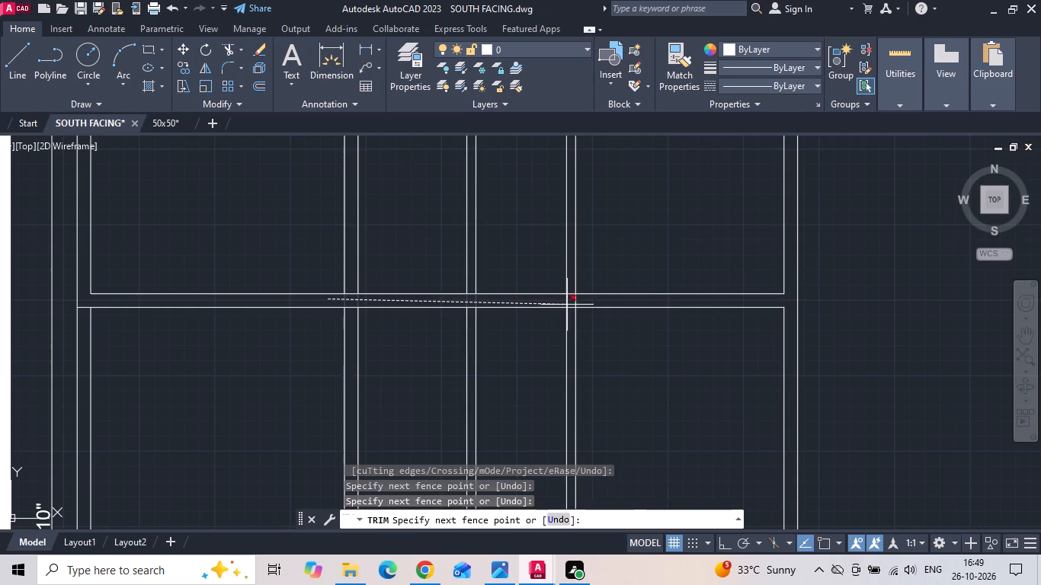
pyautogui.click(583, 305)
pyautogui.moveTo(631, 371); pyautogui.dragTo(381, 377)
pyautogui.moveTo(284, 363); pyautogui.dragTo(396, 366)
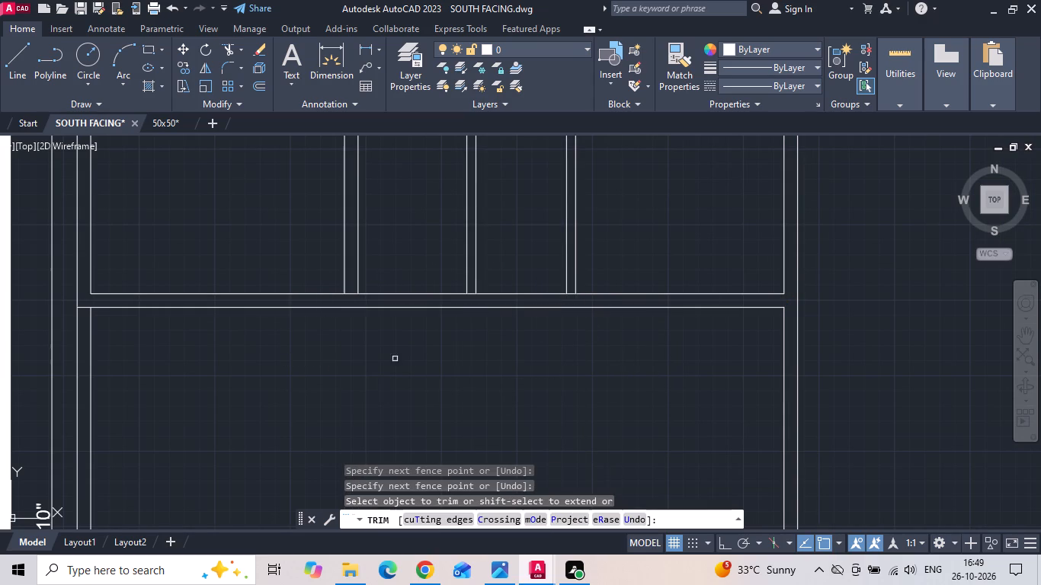
# Trim the horizontal partition's upper line across the bases of the three vertical partitions.
pyautogui.click(351, 294)
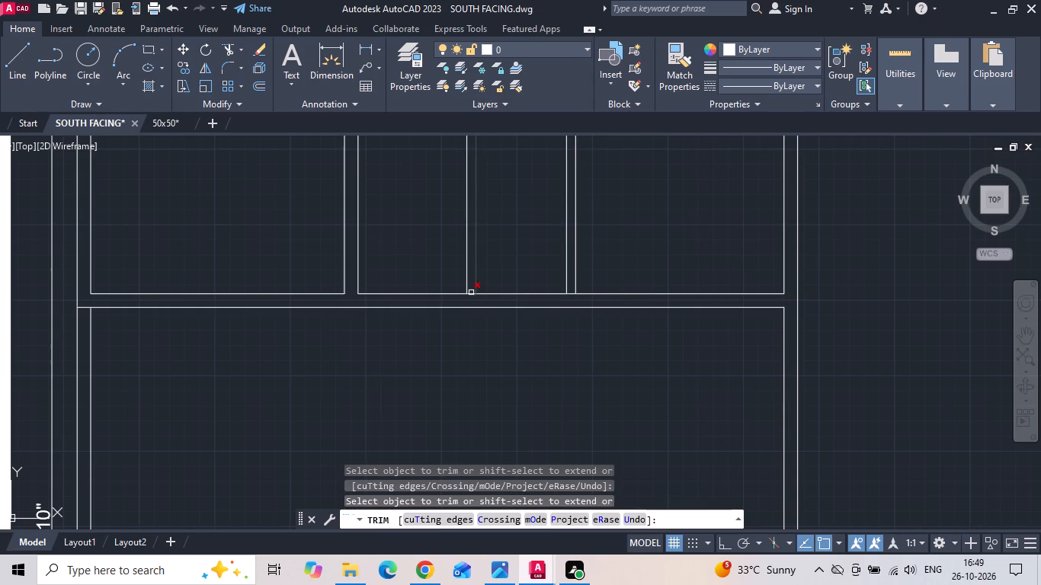
pyautogui.click(471, 292)
pyautogui.scroll(2, 573, 299)
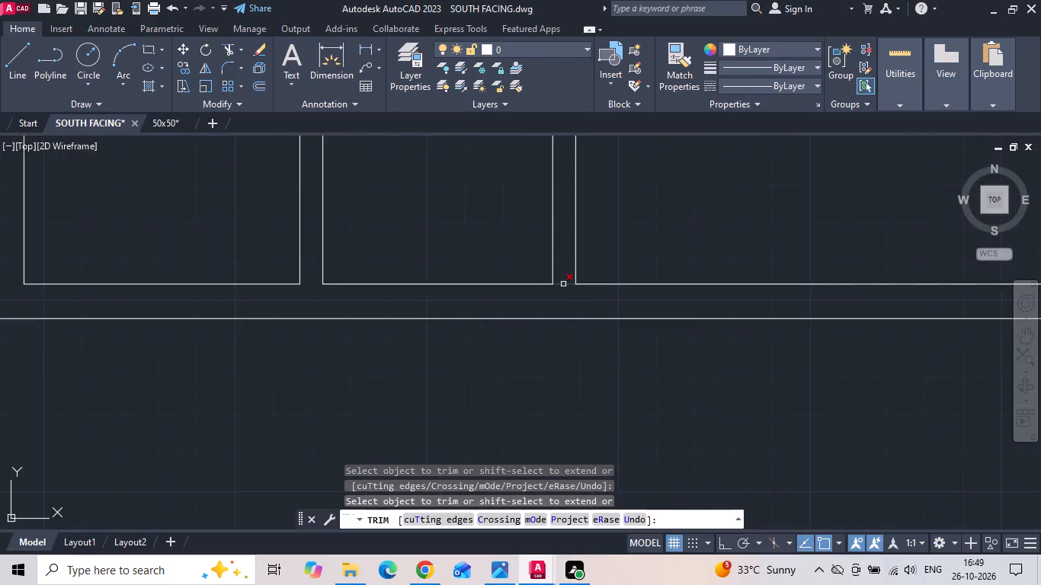
pyautogui.click(562, 283)
pyautogui.scroll(-5, 576, 379)
pyautogui.press('Escape')
# Offset the north wall's inner line 8' southward in both attached toilets.
pyautogui.scroll(3, 352, 363)
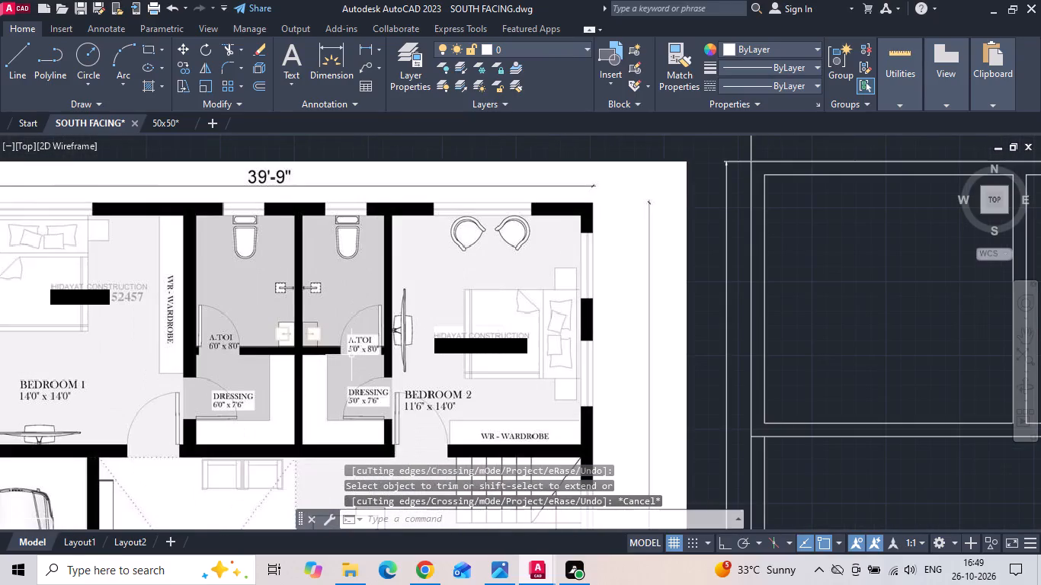
pyautogui.write('o')
pyautogui.press('space')
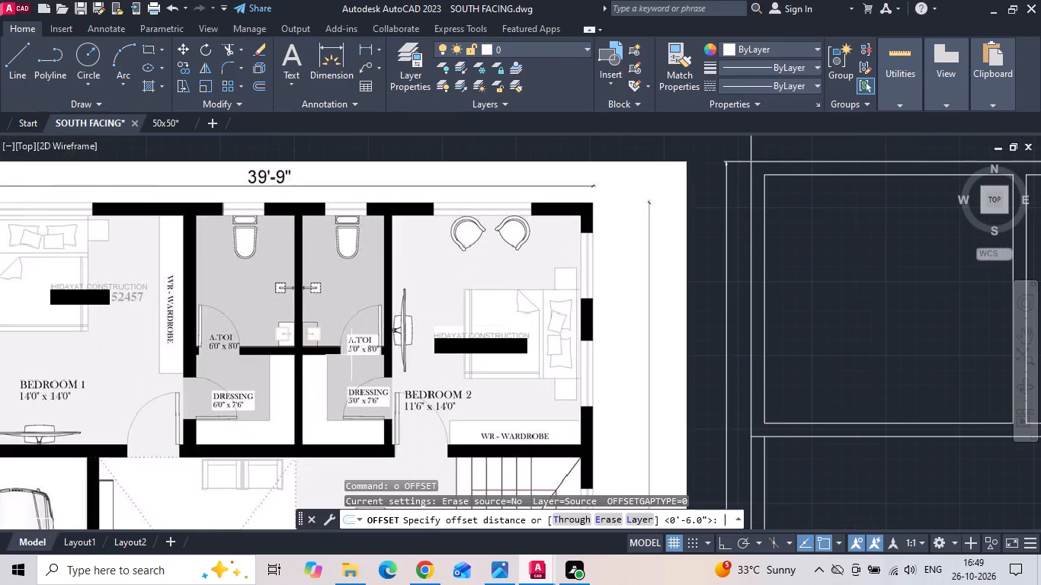
pyautogui.write("8'")
pyautogui.press('Return')
pyautogui.scroll(-1, 284, 251)
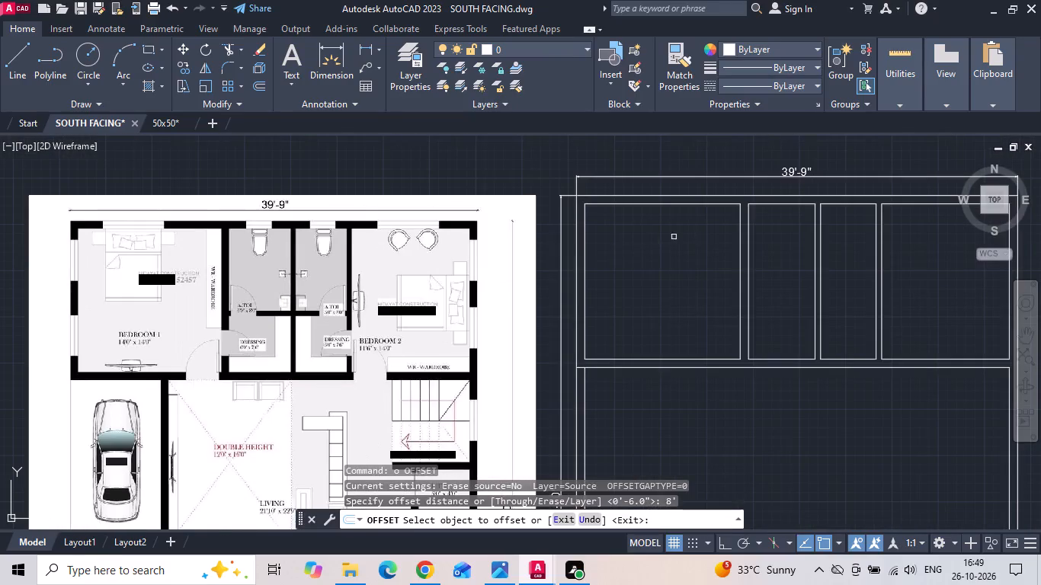
pyautogui.click(771, 205)
pyautogui.click(776, 278)
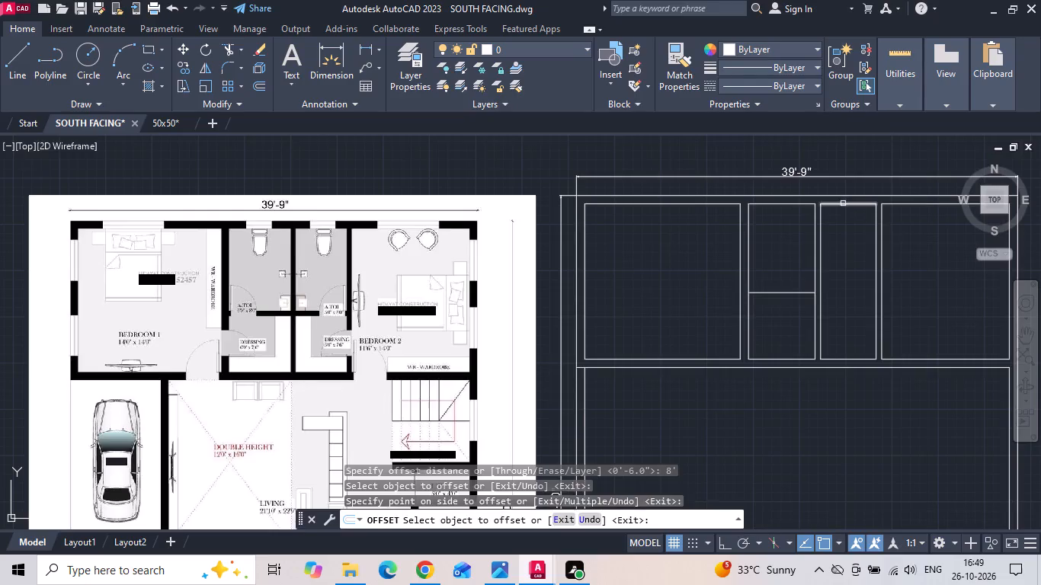
pyautogui.moveTo(842, 203); pyautogui.dragTo(840, 225)
pyautogui.click(831, 259)
pyautogui.press('Escape')
# Offset both toilets' new lower lines 6" southward to form the toilet–dressing partitions.
pyautogui.press('o')
pyautogui.press('space')
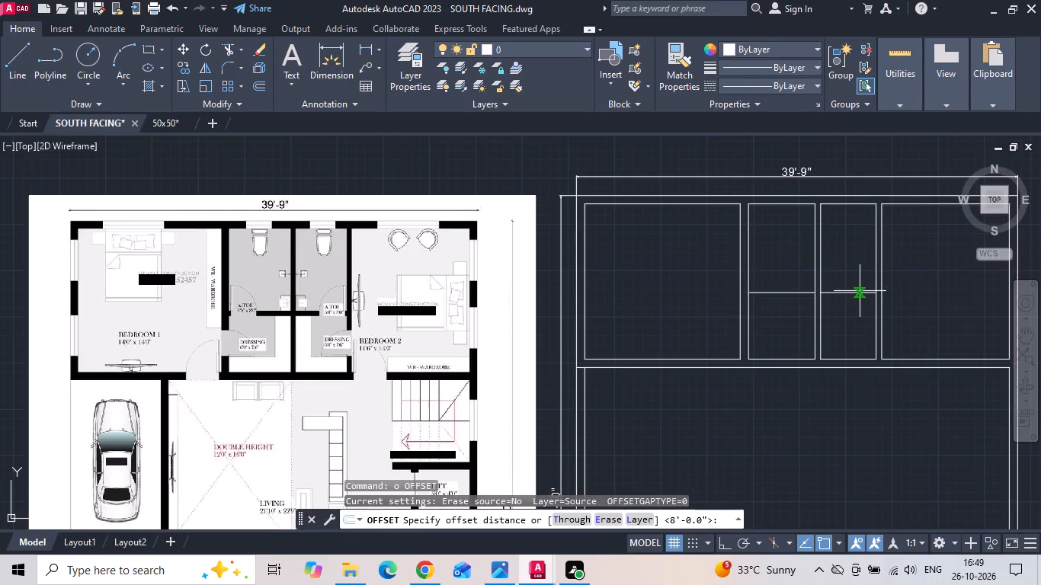
pyautogui.write('6')
pyautogui.press('space')
pyautogui.scroll(1, 863, 295)
pyautogui.moveTo(836, 290); pyautogui.dragTo(815, 331)
pyautogui.click(814, 334)
pyautogui.moveTo(738, 290); pyautogui.dragTo(734, 307)
pyautogui.click(727, 331)
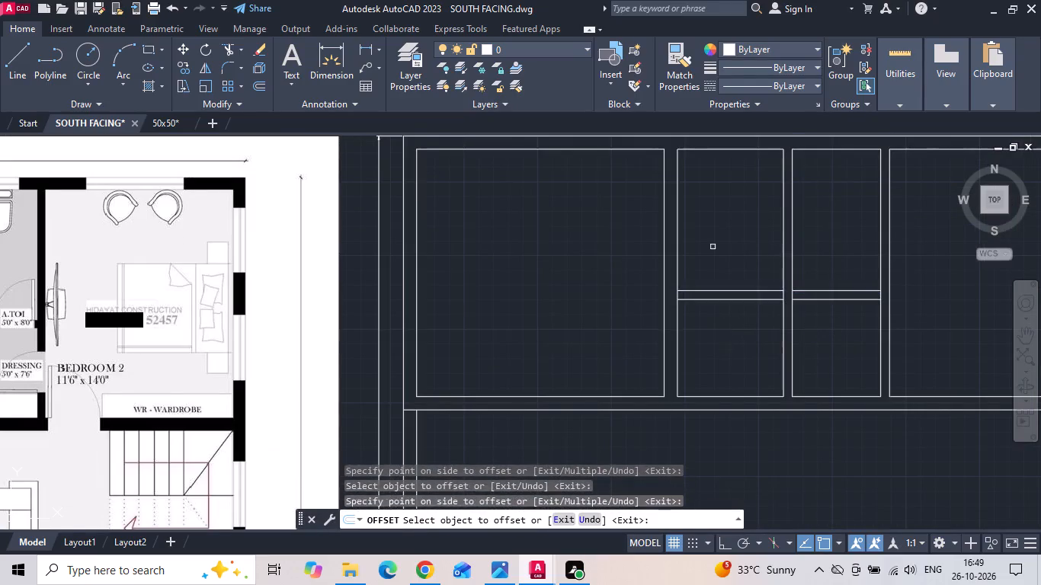
pyautogui.scroll(-1, 695, 217)
pyautogui.press('Escape')
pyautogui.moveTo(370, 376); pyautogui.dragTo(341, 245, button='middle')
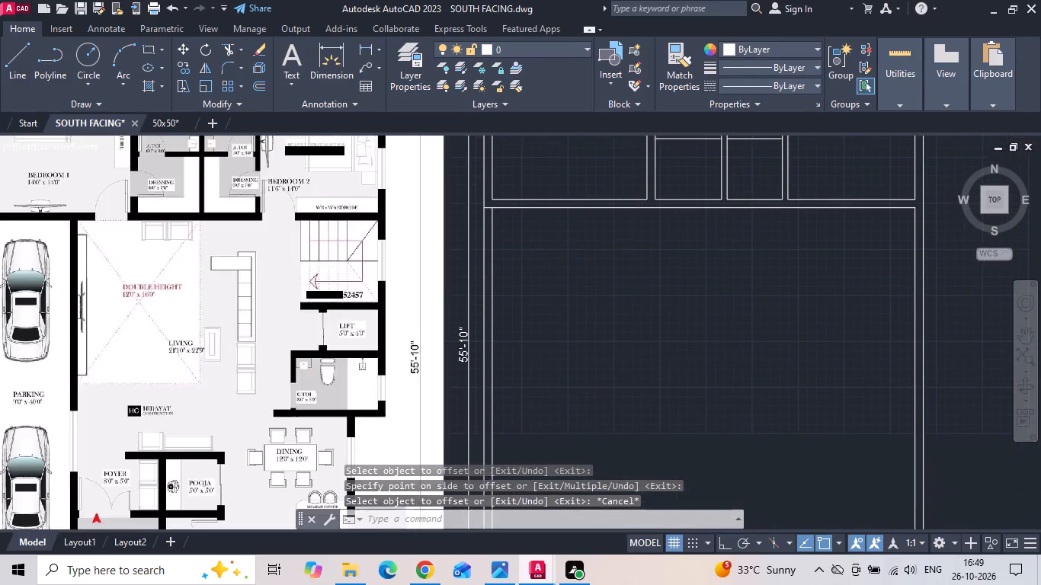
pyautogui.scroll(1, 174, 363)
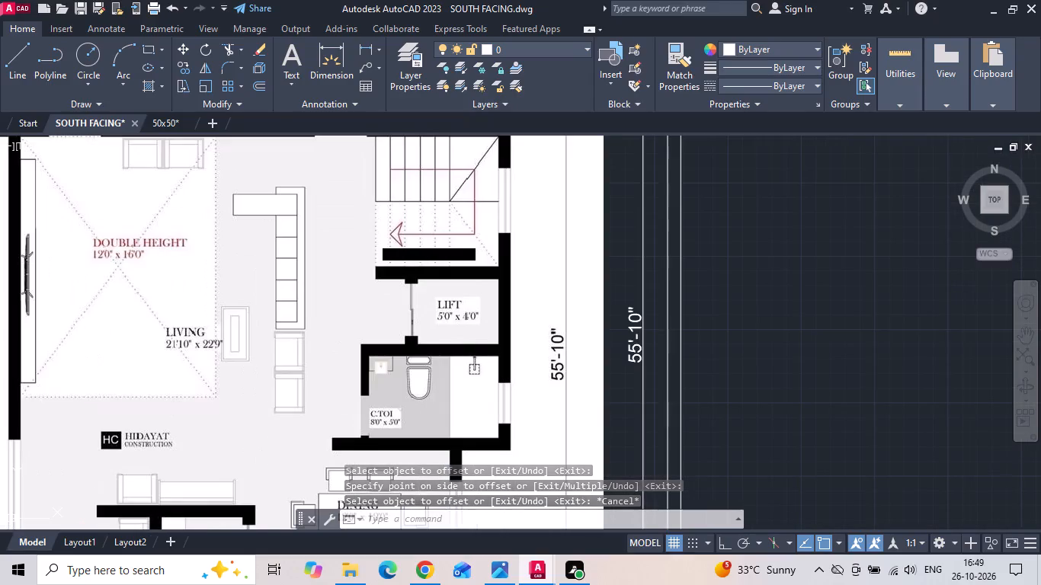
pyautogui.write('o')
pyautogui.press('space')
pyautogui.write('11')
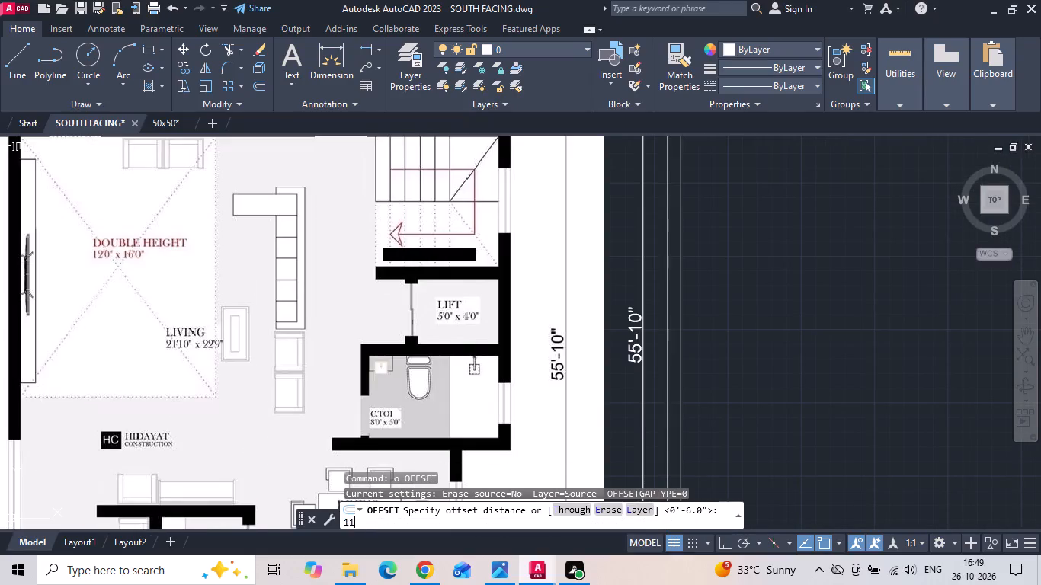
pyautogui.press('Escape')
# Offset the lower line of the horizontal partition below the bedrooms 22'9" southward for the living room length.
pyautogui.write('o 22')
pyautogui.press("'")
pyautogui.write('9')
pyautogui.press('space')
pyautogui.scroll(-2, 89, 331)
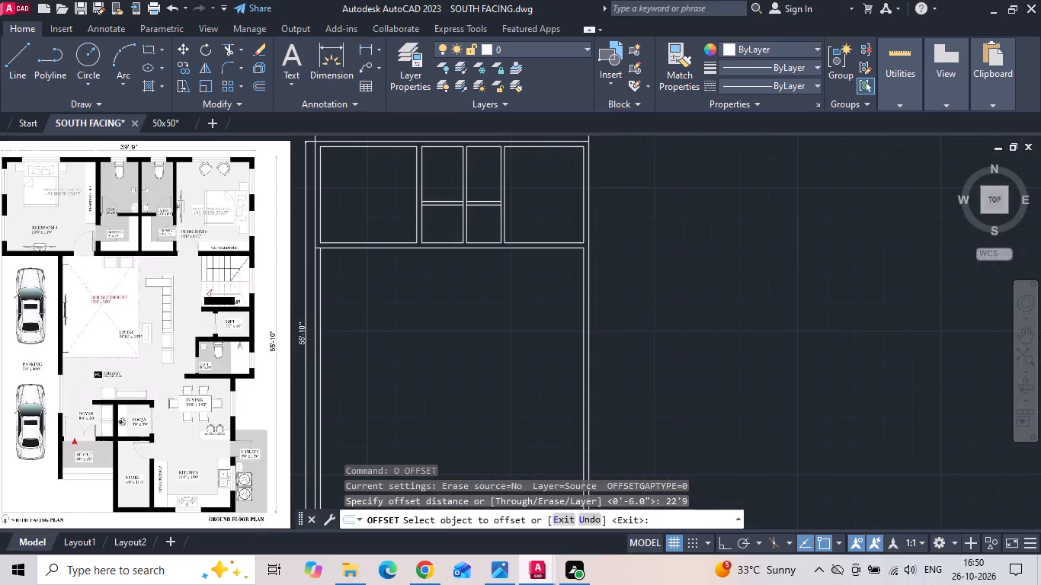
pyautogui.click(335, 249)
pyautogui.click(347, 283)
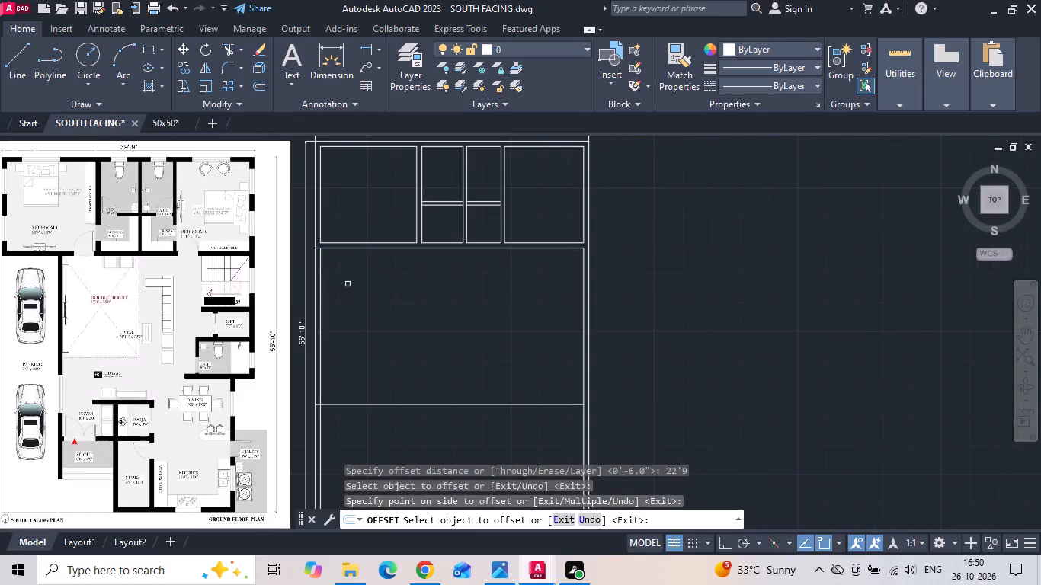
pyautogui.moveTo(349, 285); pyautogui.dragTo(649, 282, button='middle')
pyautogui.scroll(1, 658, 282)
pyautogui.moveTo(663, 316); pyautogui.dragTo(648, 258, button='middle')
pyautogui.press('Escape')
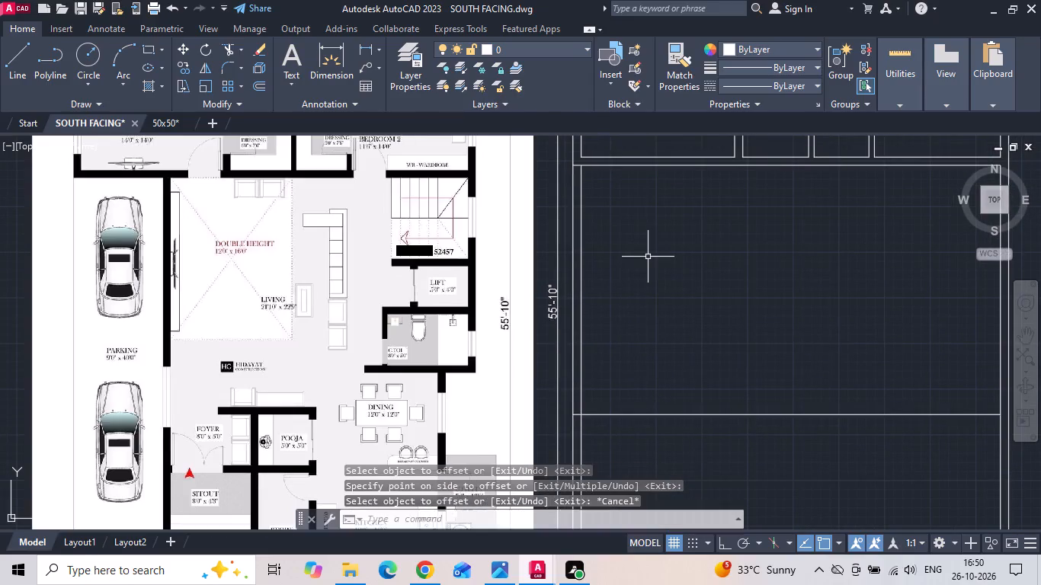
# Offset the living room's south line 9" southward to form the wall thickness.
pyautogui.write('o 9')
pyautogui.press('space')
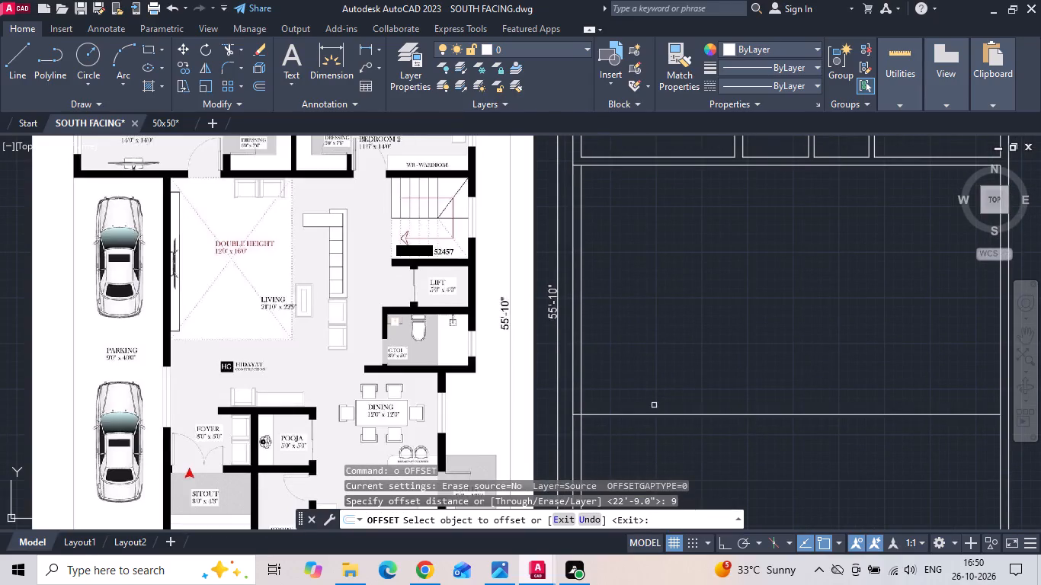
pyautogui.moveTo(651, 417); pyautogui.dragTo(639, 446)
pyautogui.click(636, 433)
pyautogui.moveTo(636, 430); pyautogui.dragTo(619, 316, button='middle')
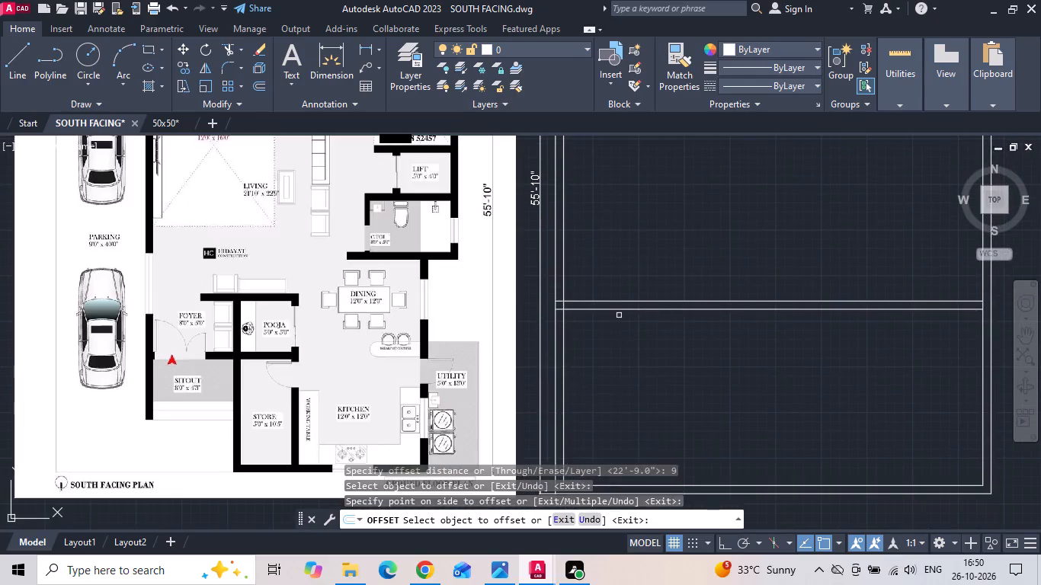
pyautogui.press('Escape')
# Offset the lower line of the wall south of the living room 5' southward for the foyer and pooja depth.
pyautogui.write("o 5'")
pyautogui.press('Return')
pyautogui.click(622, 313)
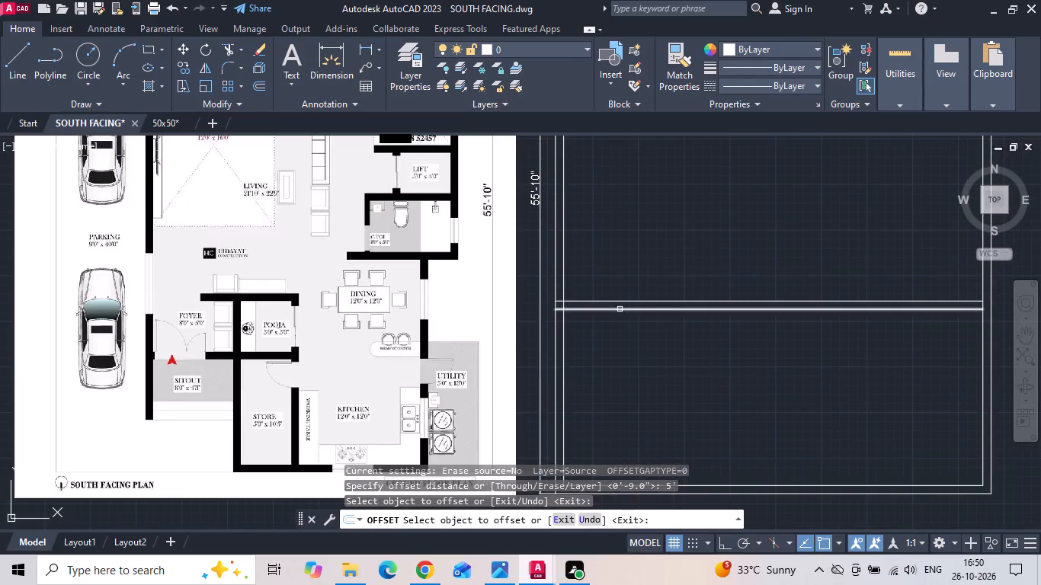
pyautogui.moveTo(620, 309); pyautogui.dragTo(611, 332)
pyautogui.click(606, 363)
pyautogui.press('Escape')
# Offset the foyer and pooja area's south line 9" southward to form the second wall.
pyautogui.write('o')
pyautogui.press('space')
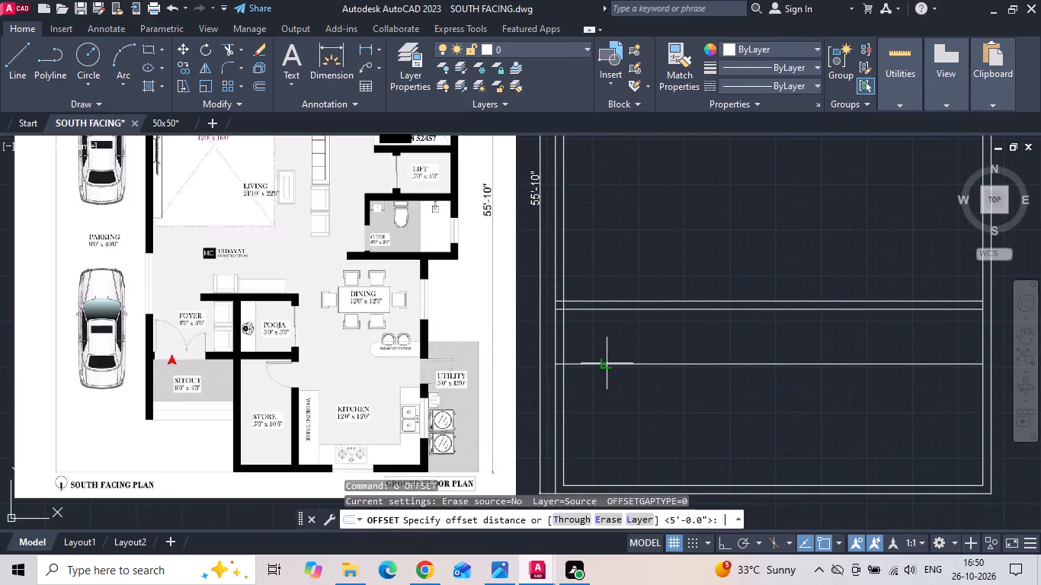
pyautogui.write('9')
pyautogui.press('space')
pyautogui.moveTo(607, 363); pyautogui.dragTo(604, 379)
pyautogui.click(604, 381)
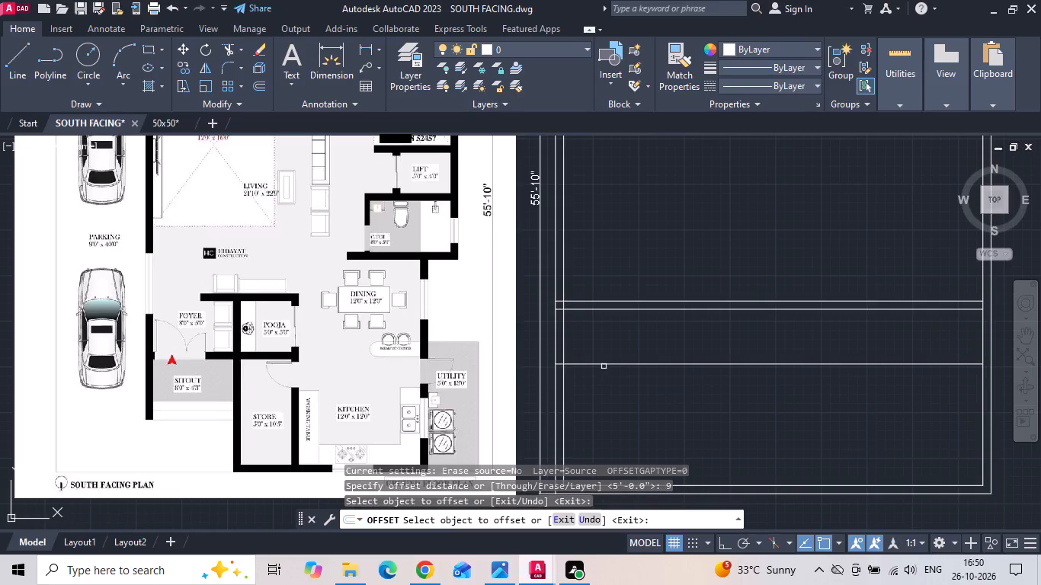
pyautogui.click(604, 366)
pyautogui.click(604, 385)
pyautogui.click(601, 362)
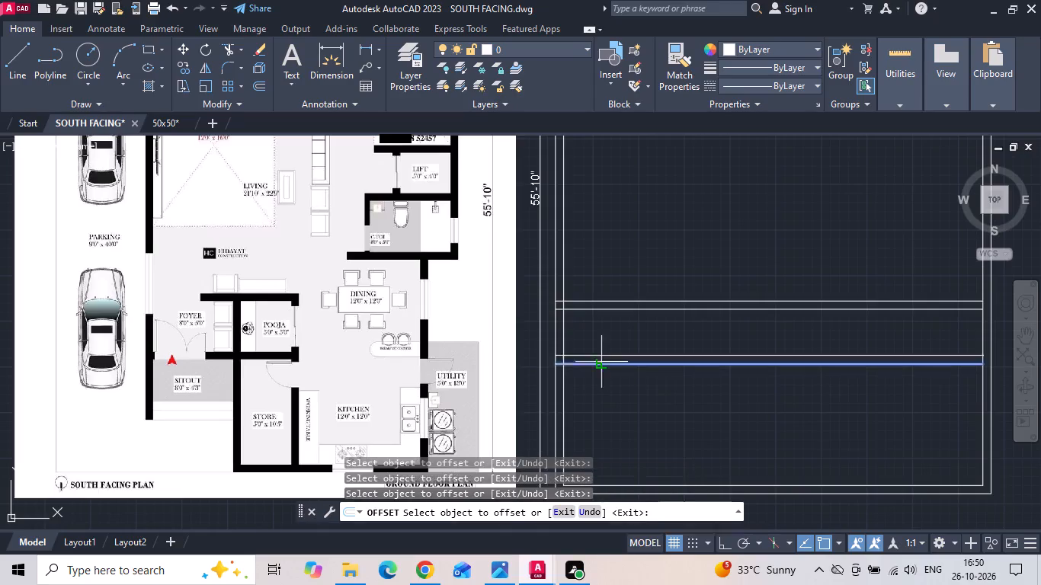
pyautogui.click(596, 382)
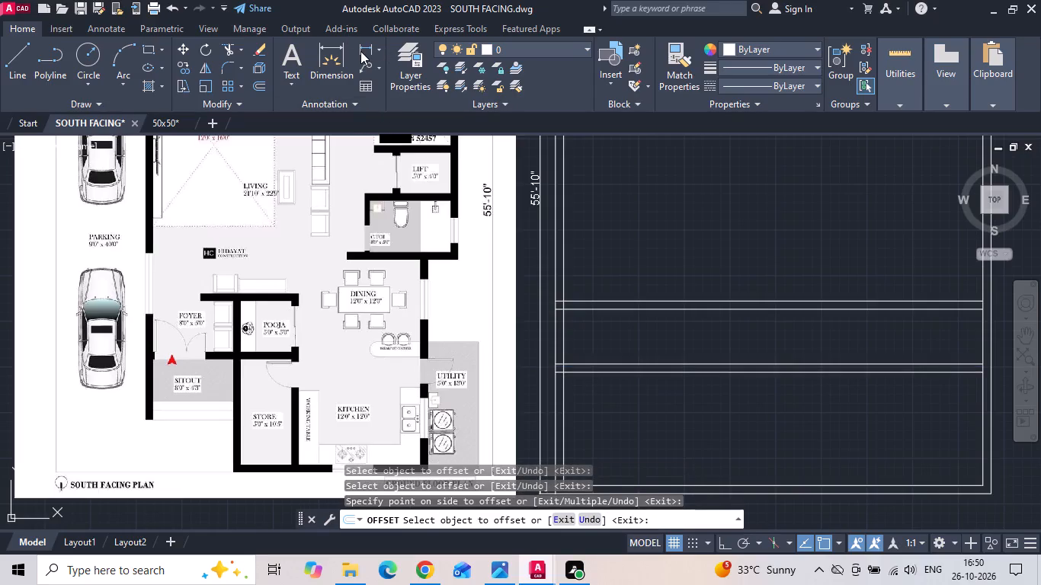
# Add a vertical linear dimension from the lower face of the wall below the pooja to the south wall's inner face.
pyautogui.click(360, 51)
pyautogui.click(682, 379)
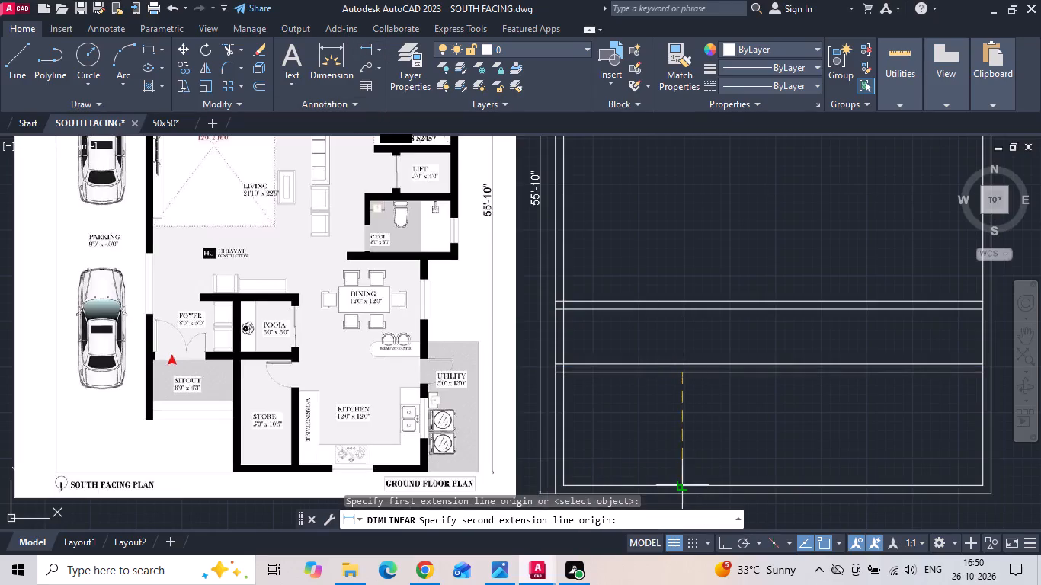
pyautogui.click(684, 483)
pyautogui.scroll(1, 682, 483)
pyautogui.moveTo(682, 483); pyautogui.dragTo(653, 397, button='middle')
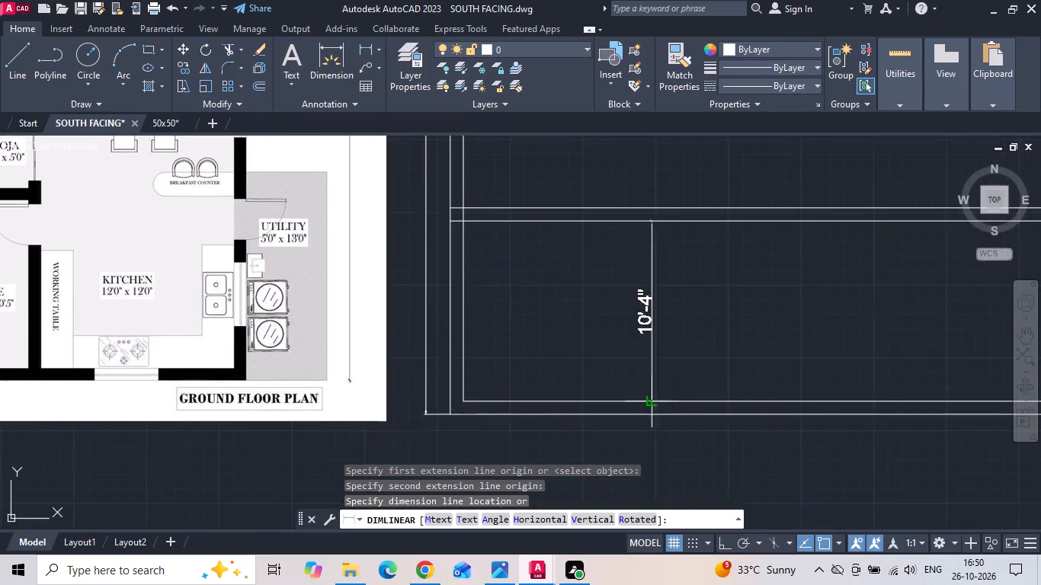
pyautogui.click(687, 355)
pyautogui.scroll(-2, 594, 354)
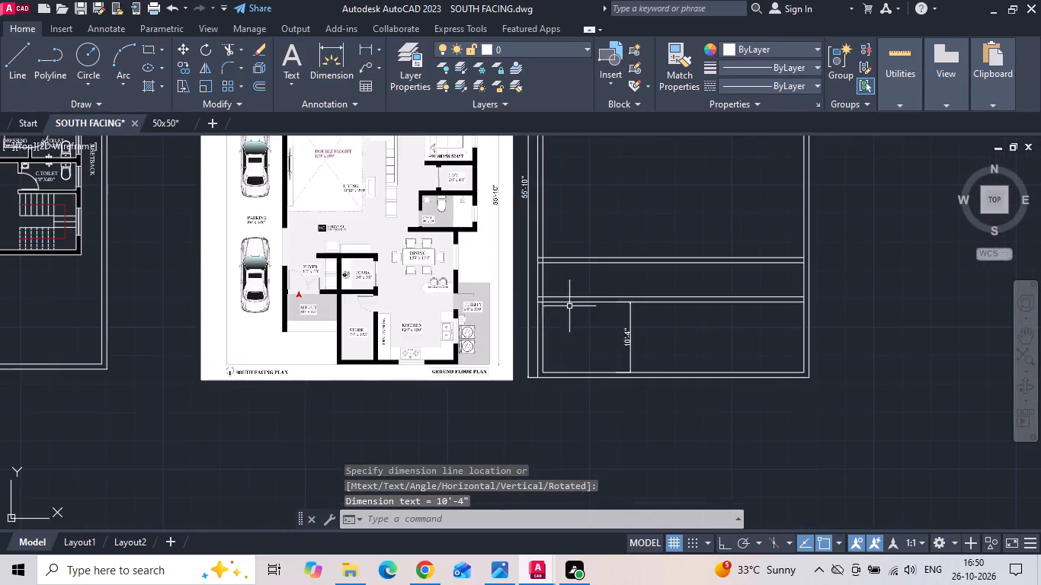
# Add a vertical linear dimension across the foyer and pooja depth, between the two south-side walls.
pyautogui.scroll(1, 578, 258)
pyautogui.press('space')
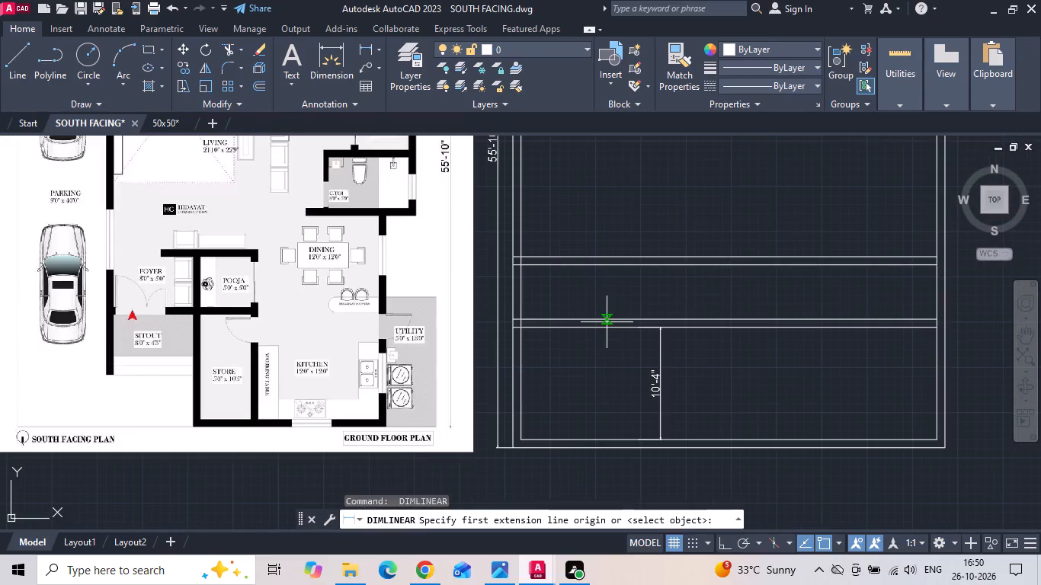
pyautogui.click(607, 322)
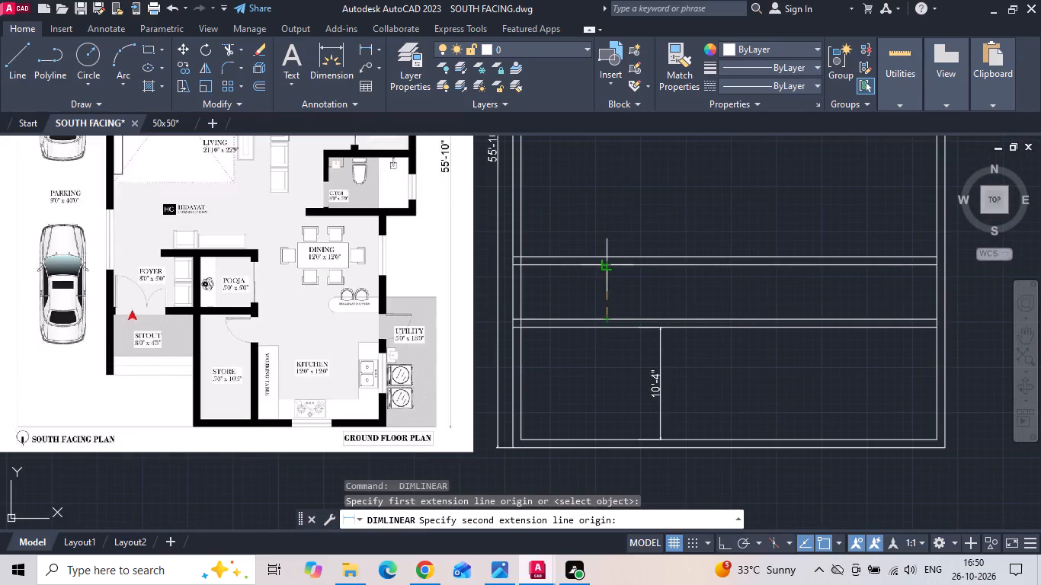
pyautogui.click(610, 267)
pyautogui.click(606, 275)
# Add a vertical linear dimension for the living room's depth, from its south line up to the wall below the bedrooms.
pyautogui.moveTo(604, 284); pyautogui.dragTo(604, 378, button='middle')
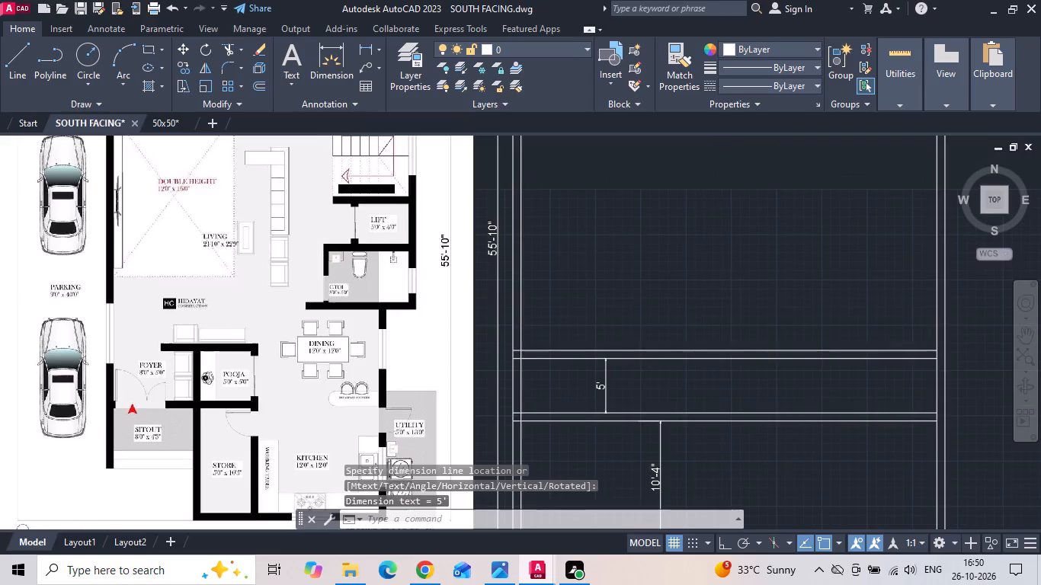
pyautogui.press('space')
pyautogui.click(604, 353)
pyautogui.moveTo(603, 293); pyautogui.dragTo(582, 443, button='middle')
pyautogui.click(595, 253)
pyautogui.click(589, 305)
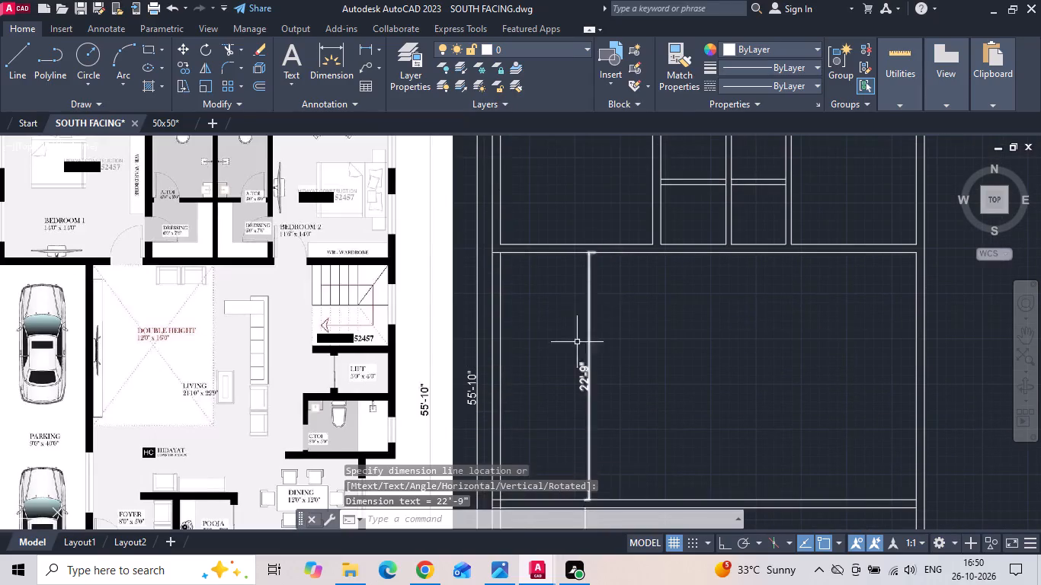
# Add a vertical linear dimension for bedroom 1's depth between its north and south inner wall lines.
pyautogui.scroll(-1, 571, 366)
pyautogui.scroll(1, 563, 221)
pyautogui.press('space')
pyautogui.click(585, 179)
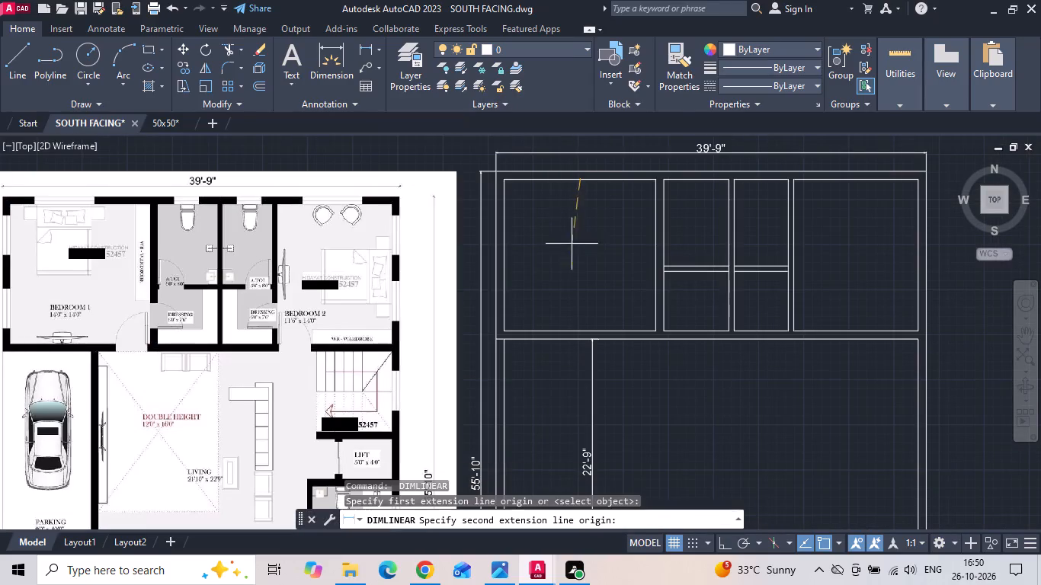
pyautogui.click(581, 327)
pyautogui.scroll(1, 582, 318)
pyautogui.click(581, 314)
# Examine the reference plan's common toilet, dining, kitchen and store for the labelled room sizes.
pyautogui.scroll(-2, 703, 308)
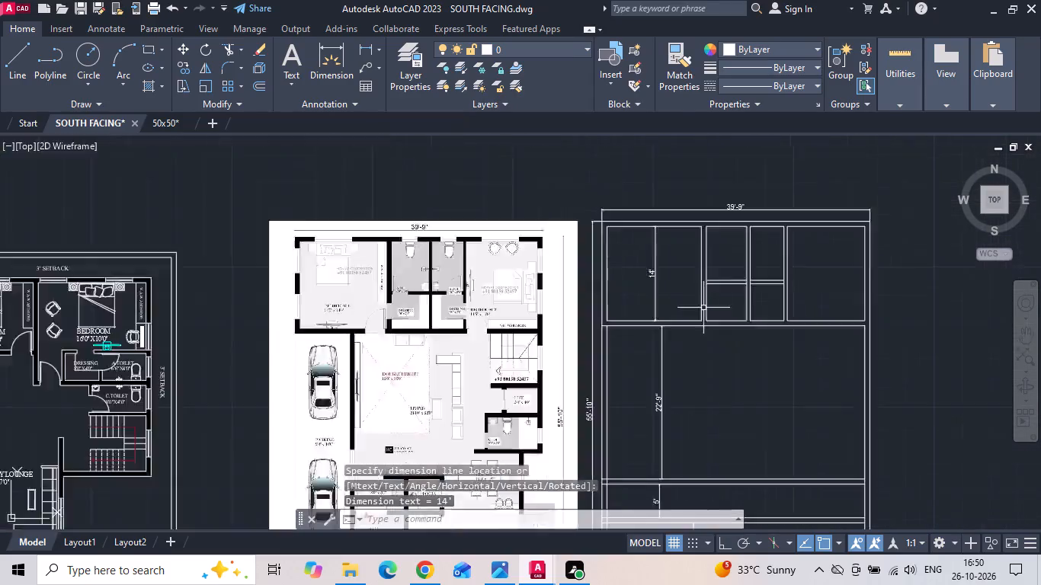
pyautogui.scroll(2, 328, 349)
pyautogui.scroll(-2, 343, 184)
pyautogui.scroll(2, 390, 288)
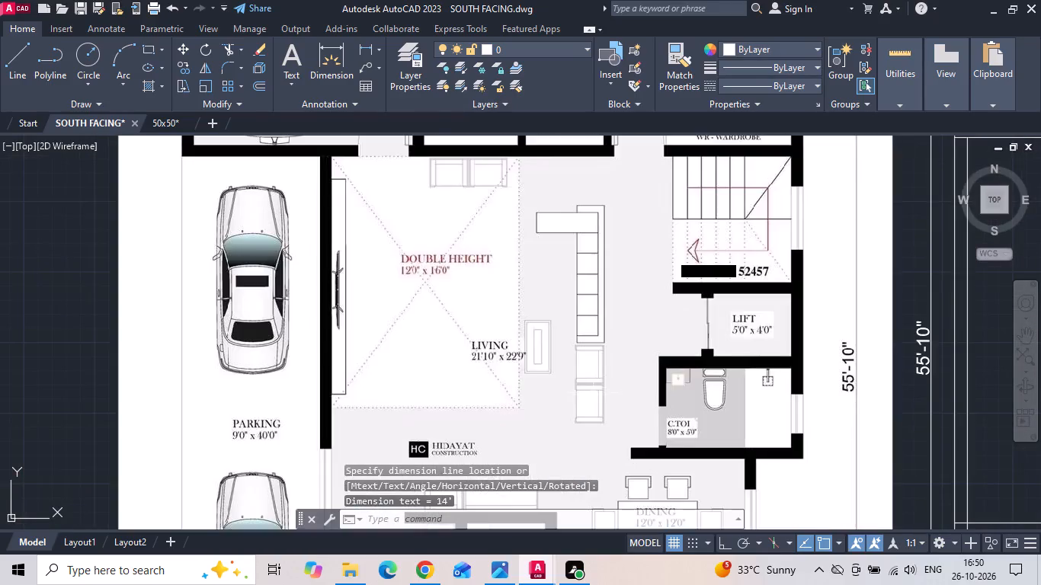
pyautogui.moveTo(589, 394); pyautogui.dragTo(526, 240, button='middle')
pyautogui.moveTo(453, 389); pyautogui.dragTo(424, 219, button='middle')
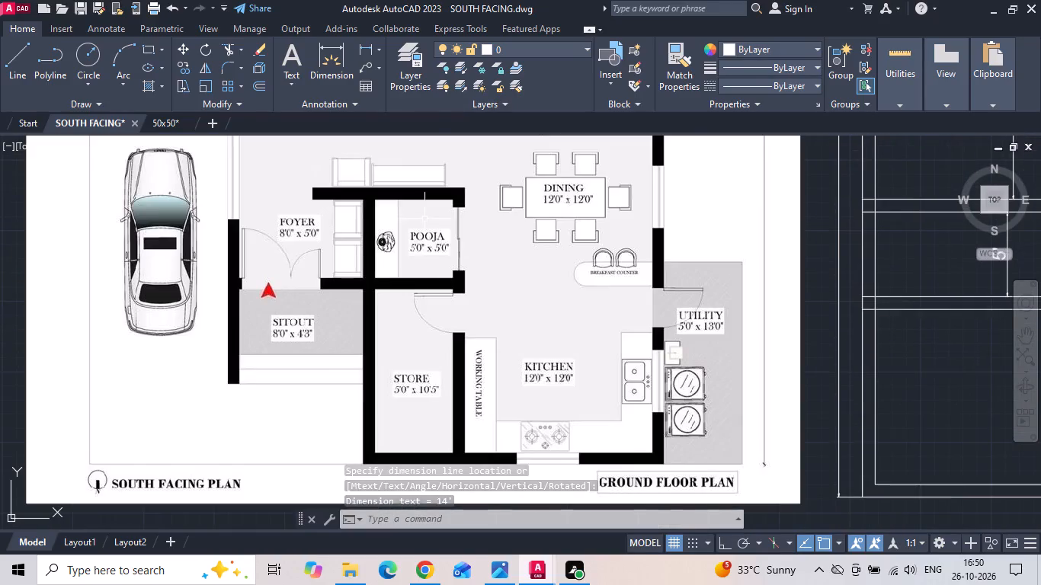
pyautogui.moveTo(394, 358); pyautogui.dragTo(371, 308, button='middle')
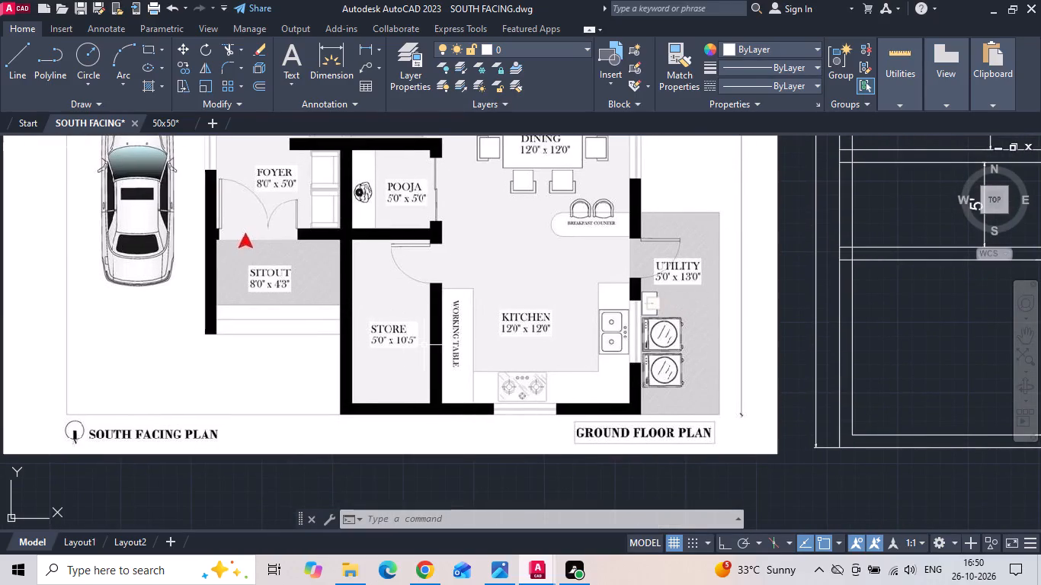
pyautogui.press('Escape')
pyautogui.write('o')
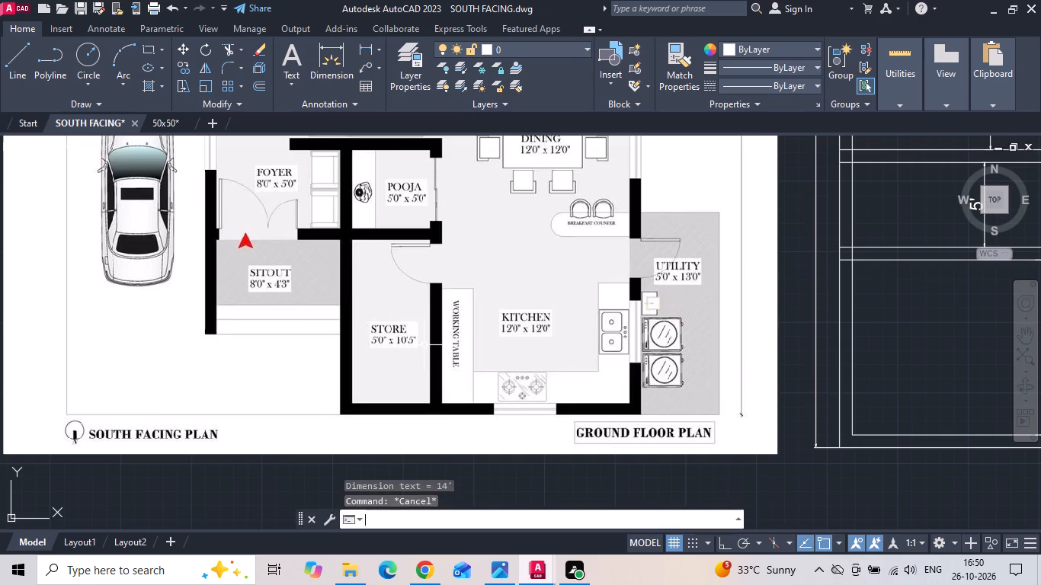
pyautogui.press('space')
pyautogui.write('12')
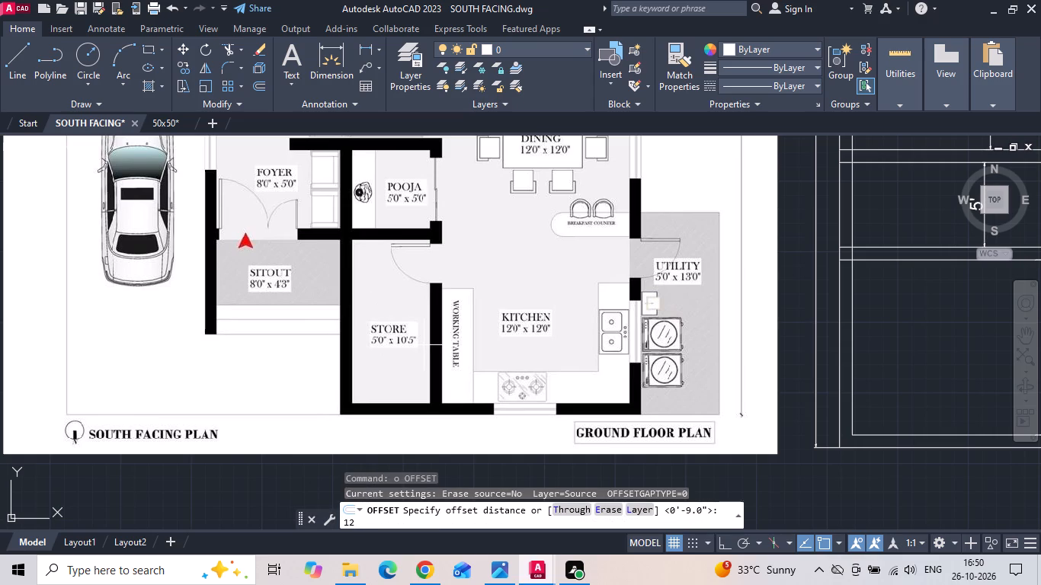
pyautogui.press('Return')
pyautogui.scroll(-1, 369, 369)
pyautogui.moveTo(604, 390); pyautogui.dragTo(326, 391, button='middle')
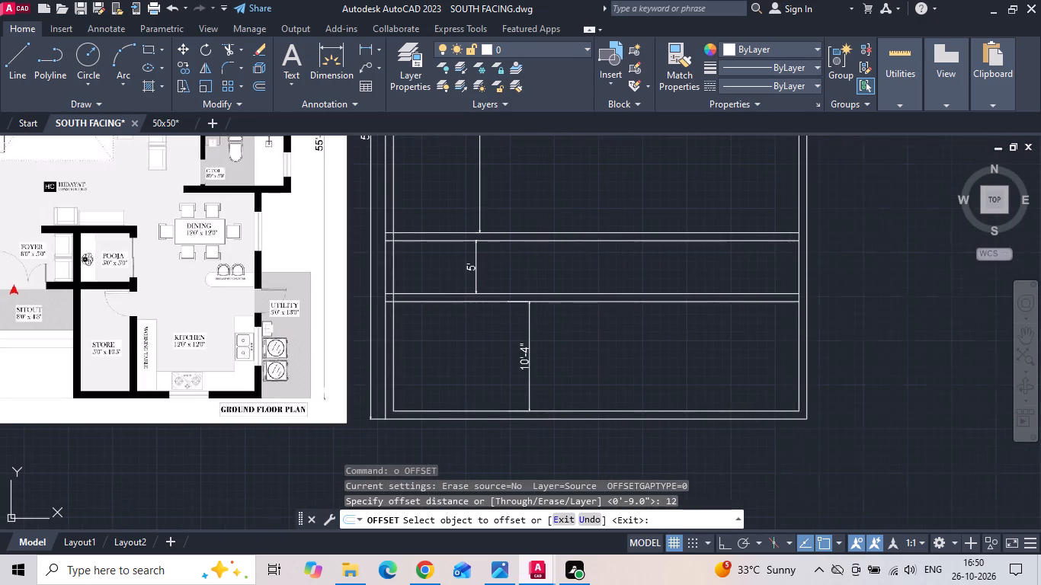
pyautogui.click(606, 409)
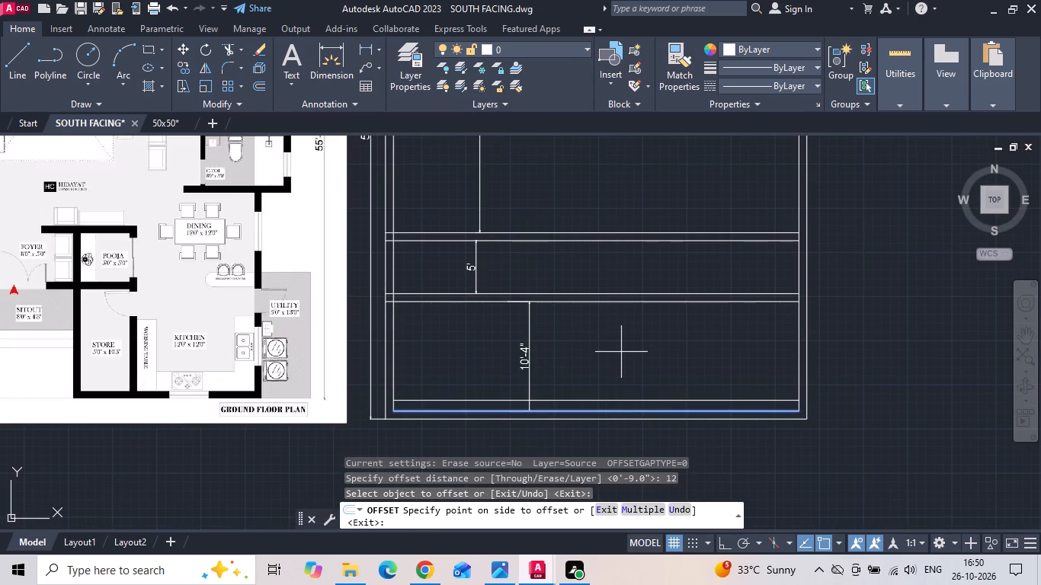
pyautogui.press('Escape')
# Offset the south wall's inner line 12' northward, and that copy another 12' northward, for the kitchen and dining depths.
pyautogui.press('o')
pyautogui.press('space')
pyautogui.write("12'")
pyautogui.press('Return')
pyautogui.click(602, 410)
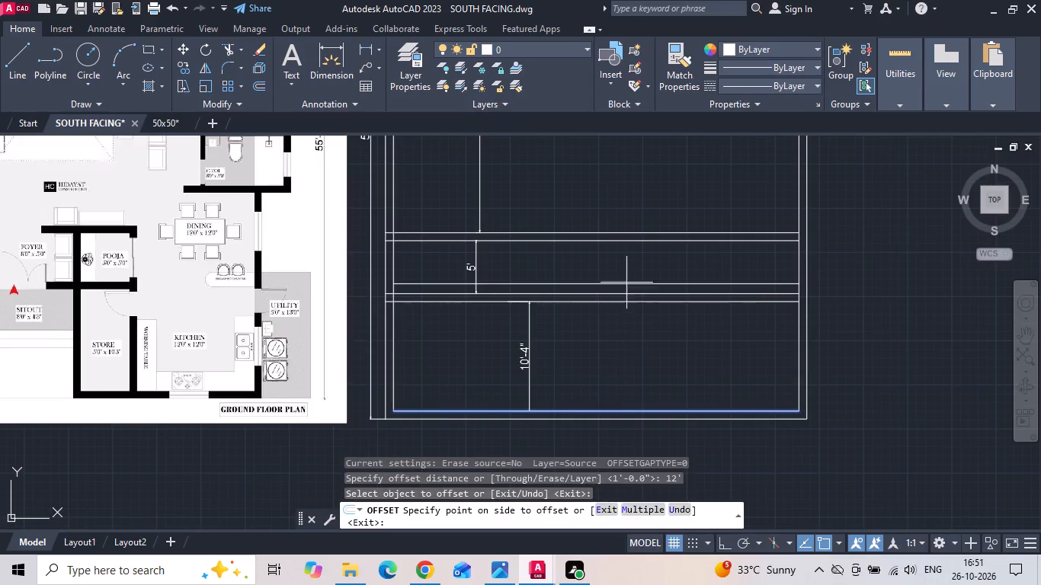
pyautogui.click(626, 274)
pyautogui.click(632, 284)
pyautogui.click(648, 211)
pyautogui.moveTo(648, 211); pyautogui.dragTo(628, 333, button='middle')
pyautogui.press('Escape')
# Offset the dining area's north line 9" northward to form the wall below the common toilet.
pyautogui.write('o 9')
pyautogui.press('space')
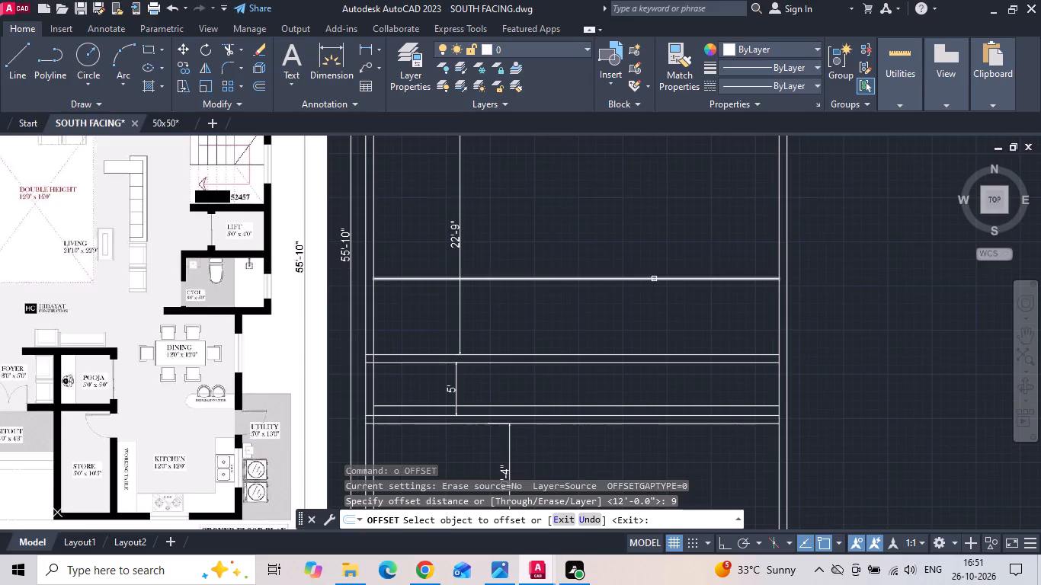
pyautogui.click(654, 279)
pyautogui.click(661, 254)
pyautogui.moveTo(661, 253); pyautogui.dragTo(646, 278, button='middle')
pyautogui.press('Escape')
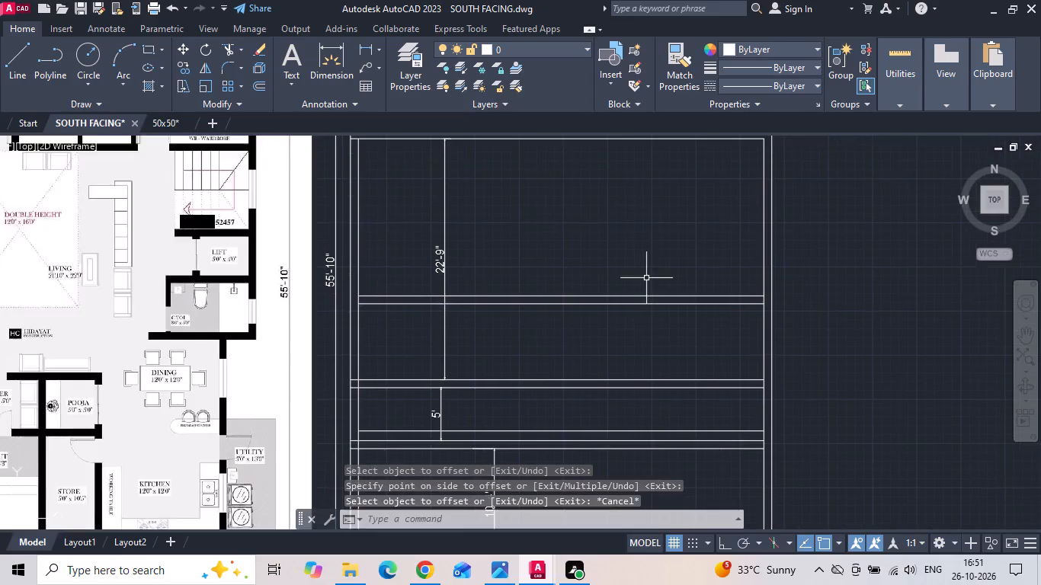
# Offset the upper line of the wall north of the dining area 5' northward for the common toilet depth.
pyautogui.scroll(1, 646, 278)
pyautogui.scroll(-1, 646, 278)
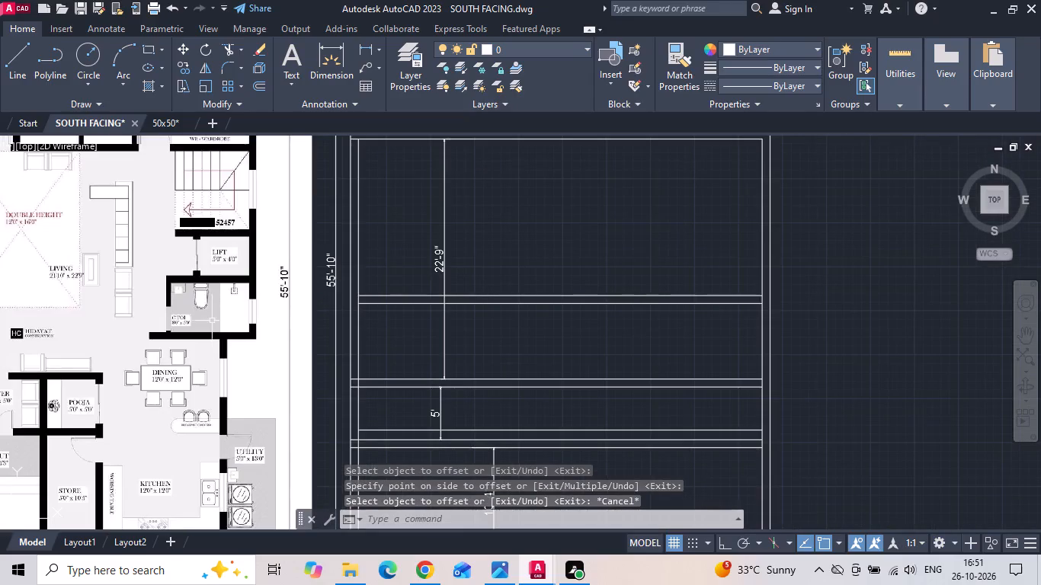
pyautogui.scroll(2, 200, 325)
pyautogui.write('o')
pyautogui.press('space')
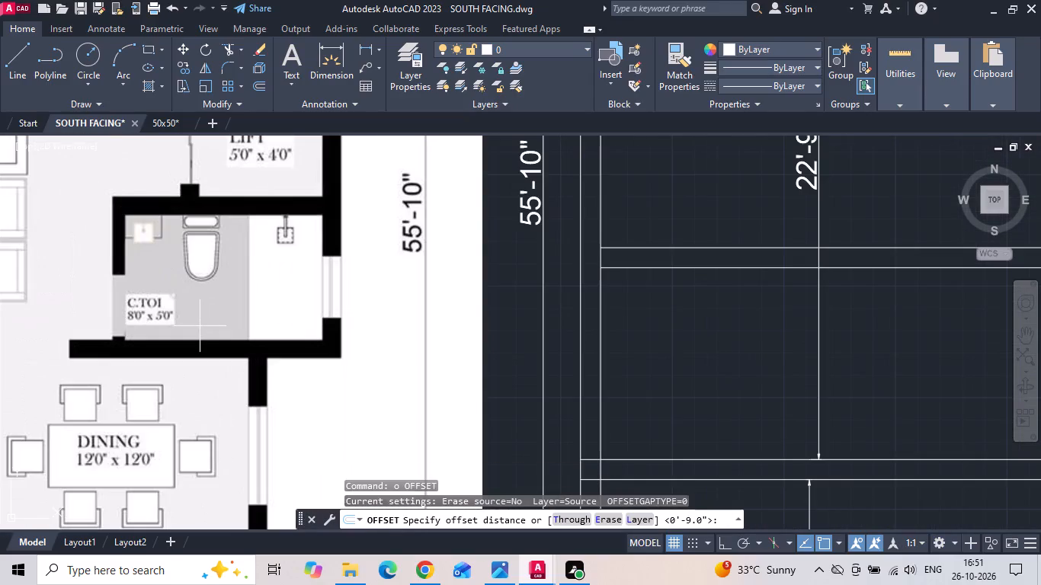
pyautogui.press('5')
pyautogui.press("'")
pyautogui.press('Return')
pyautogui.scroll(-2, 152, 376)
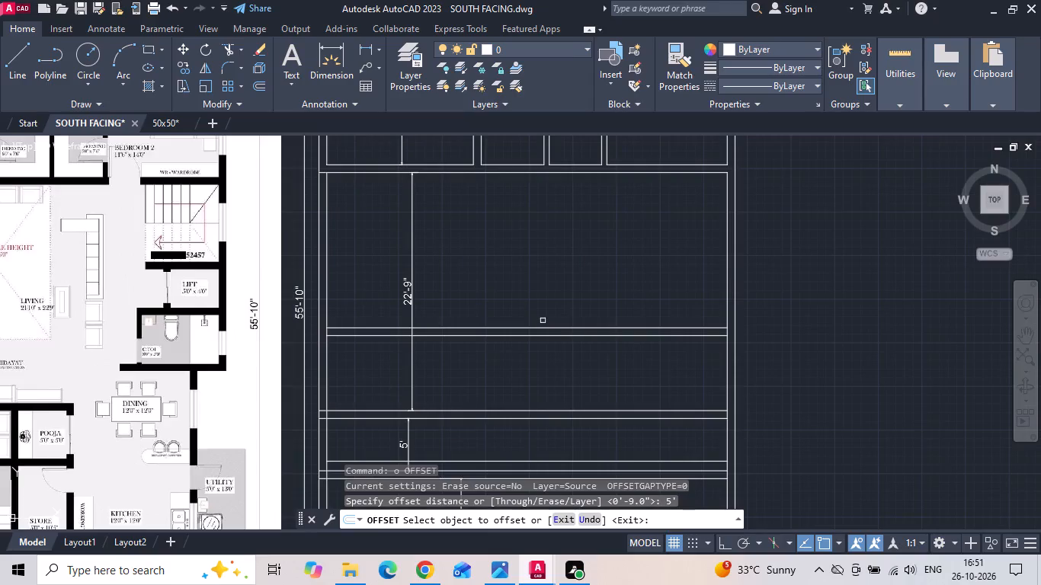
pyautogui.moveTo(562, 327); pyautogui.dragTo(567, 319)
pyautogui.click(579, 266)
pyautogui.moveTo(587, 296); pyautogui.dragTo(600, 319, button='middle')
pyautogui.press('Escape')
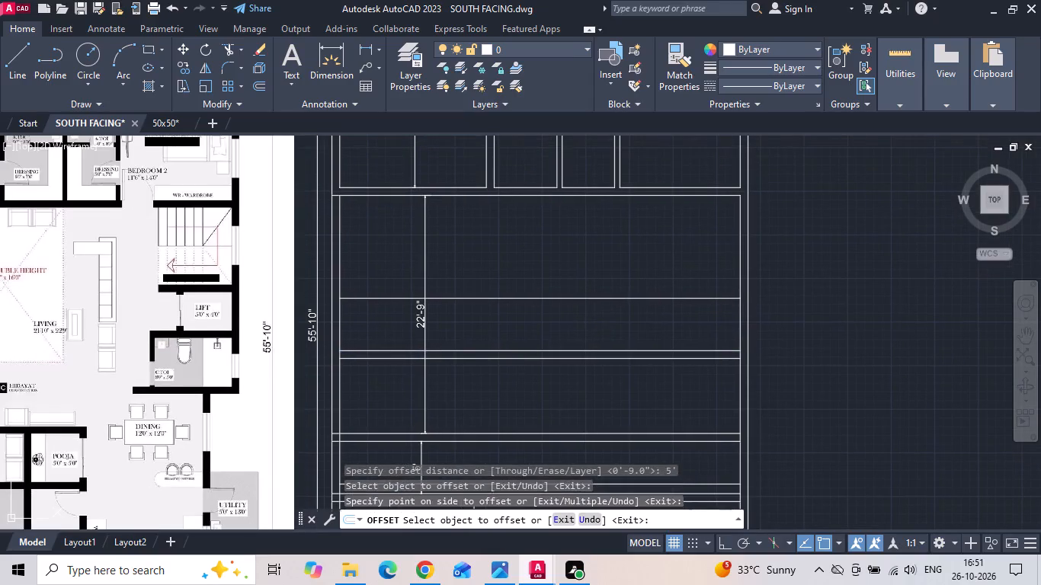
# Offset the common toilet's north line 9" northward to form the wall between the toilet and lift.
pyautogui.scroll(1, 235, 334)
pyautogui.write('o 9')
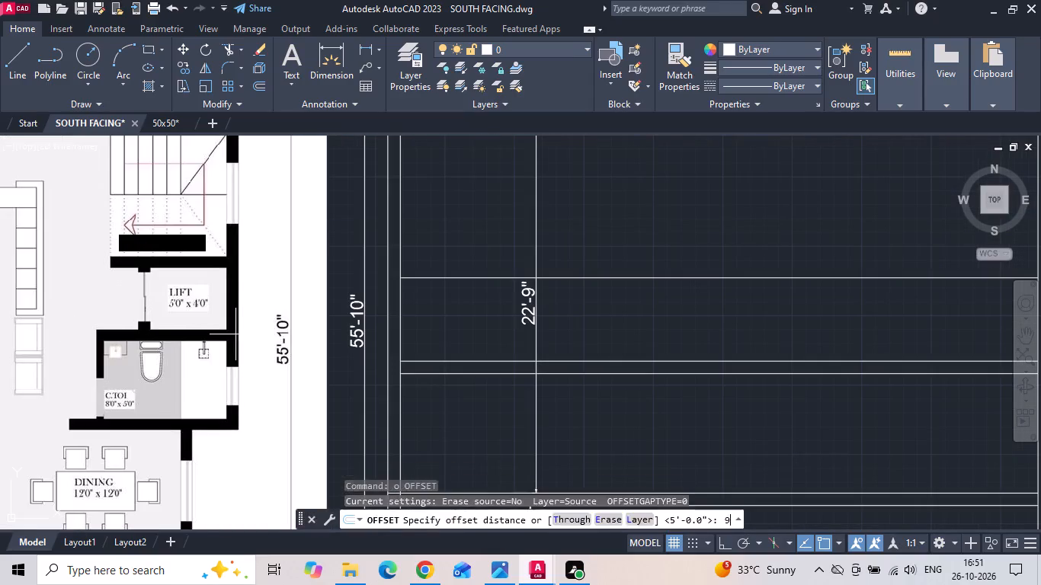
pyautogui.press('space')
pyautogui.scroll(-1, 235, 334)
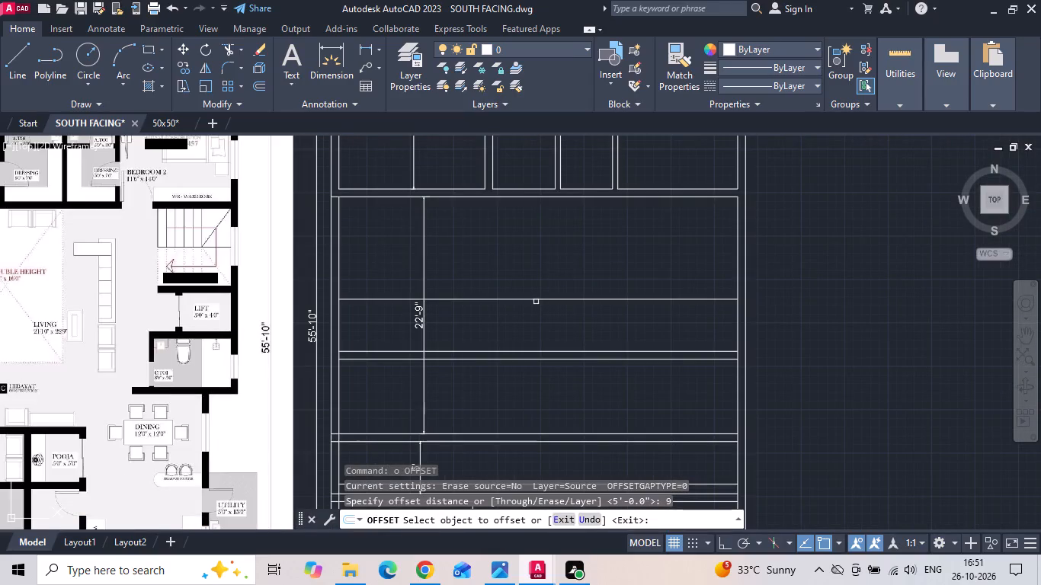
pyautogui.click(534, 299)
pyautogui.click(536, 269)
pyautogui.press('Escape')
# Offset the upper line of the wall above the common toilet 4' northward for the lift depth.
pyautogui.press('o')
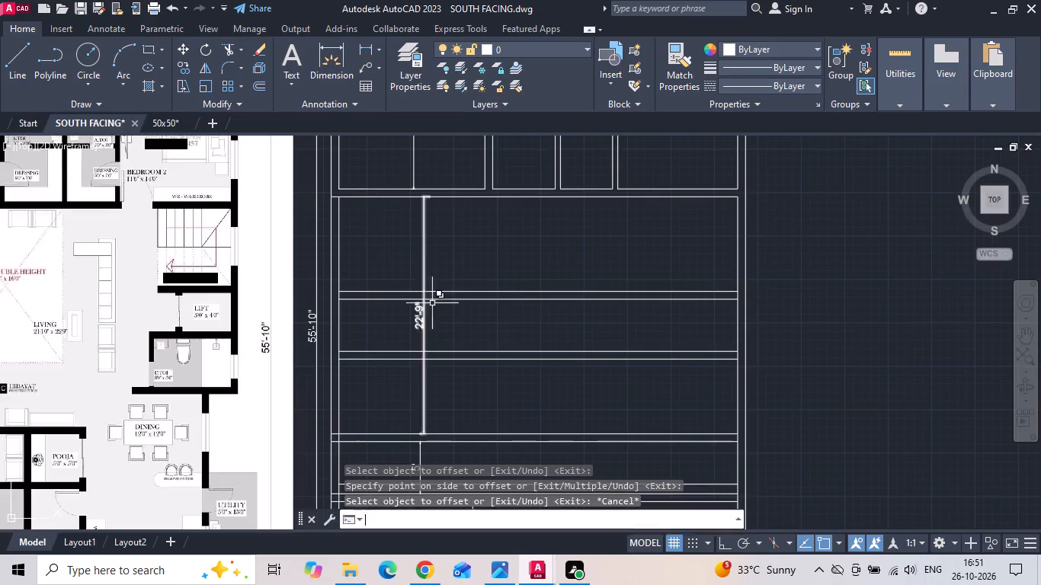
pyautogui.press('space')
pyautogui.write("4'")
pyautogui.press('Return')
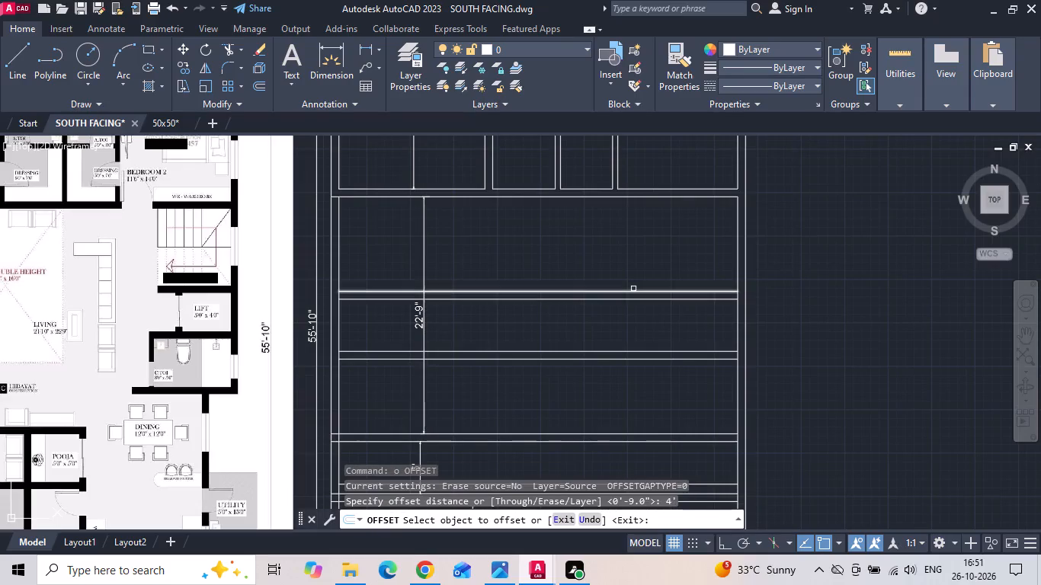
pyautogui.click(633, 289)
pyautogui.click(633, 290)
pyautogui.click(638, 267)
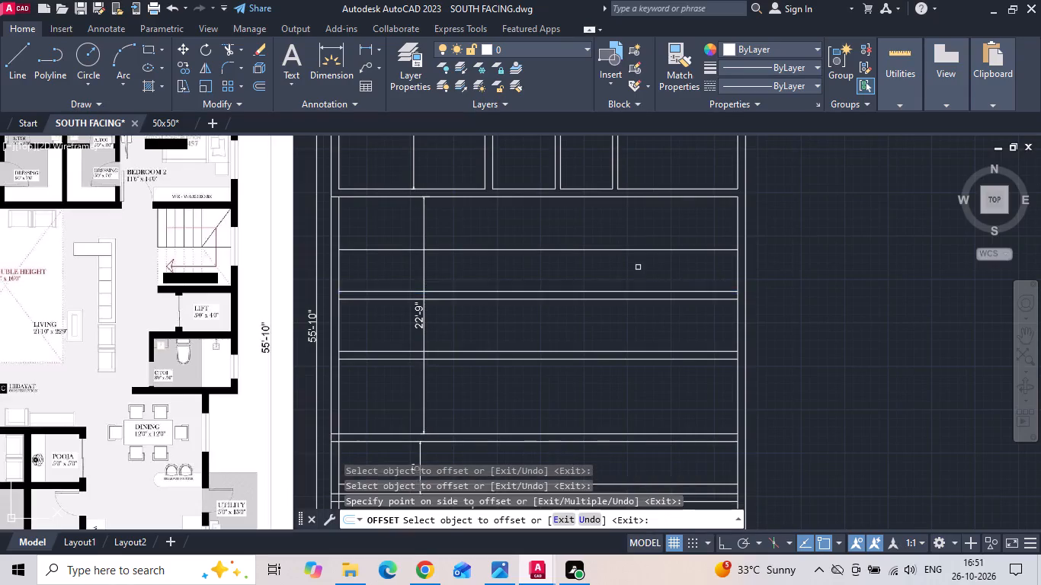
pyautogui.scroll(-1, 638, 267)
pyautogui.press('Escape')
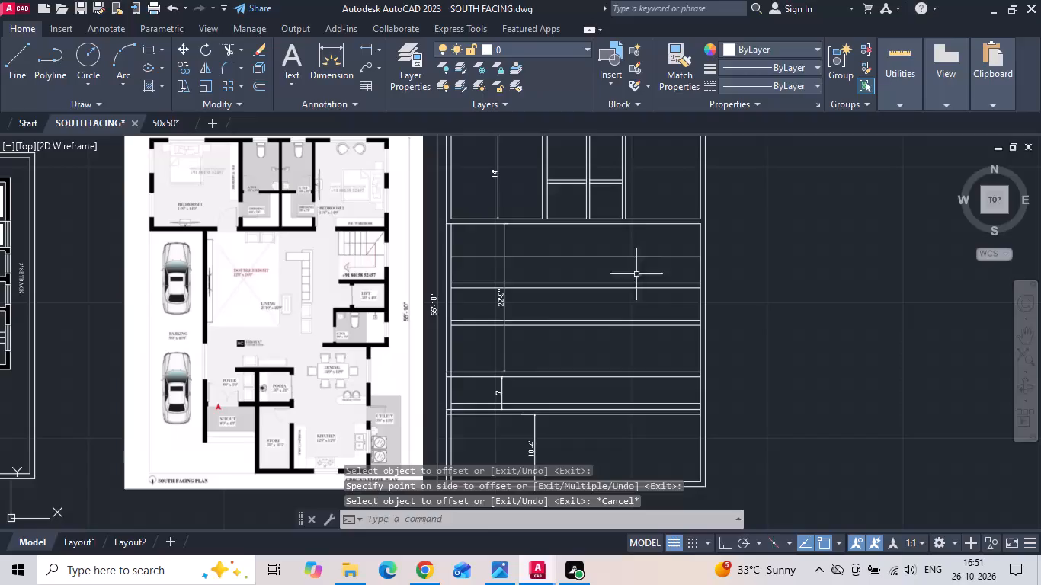
# Add a vertical linear dimension from the lower face of the wall above the dining area to the south wall's inner face.
pyautogui.scroll(2, 301, 464)
pyautogui.scroll(-1, 301, 464)
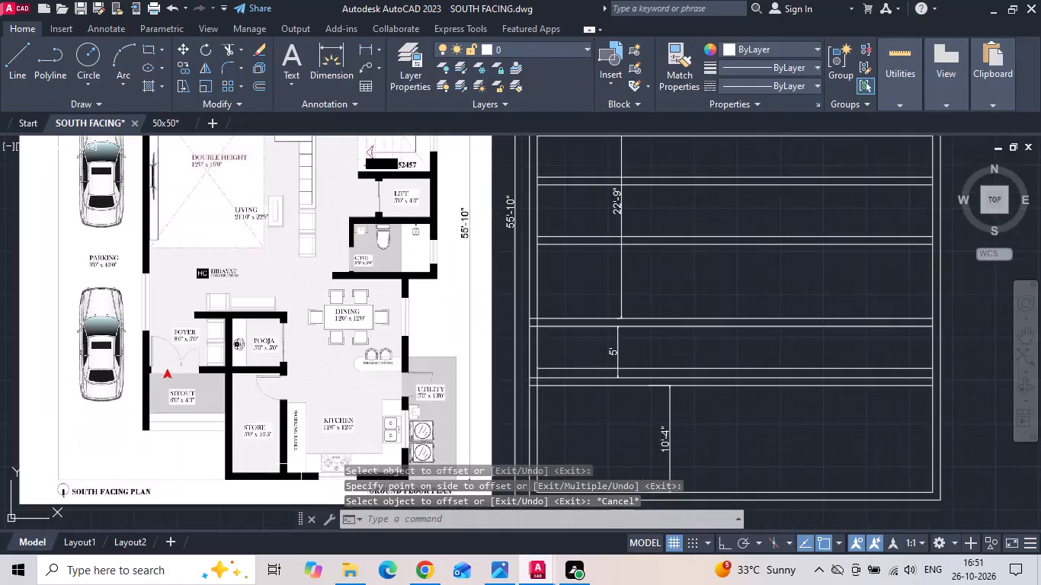
pyautogui.scroll(1, 354, 344)
pyautogui.scroll(-1, 288, 306)
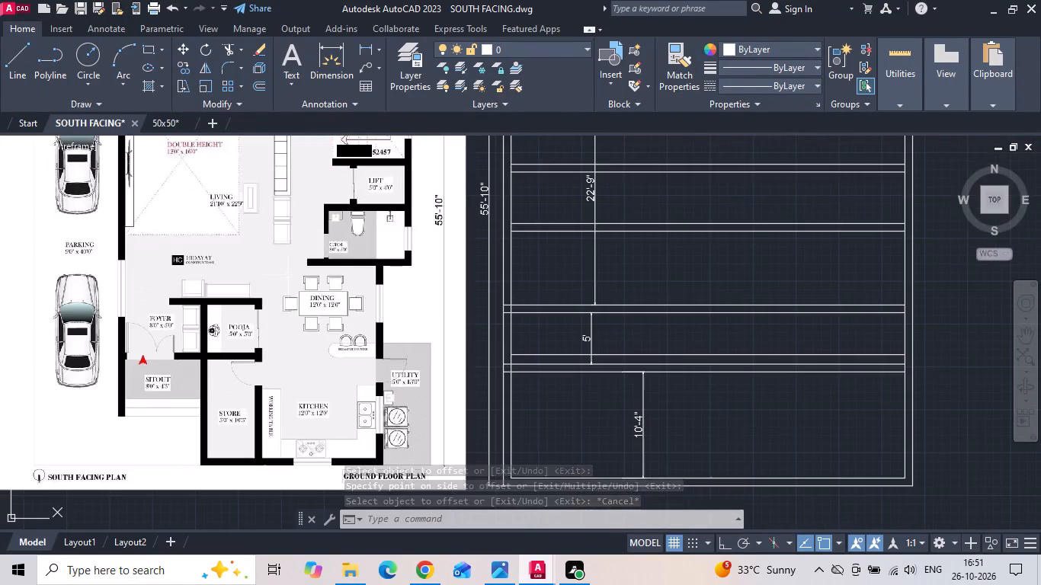
pyautogui.click(373, 46)
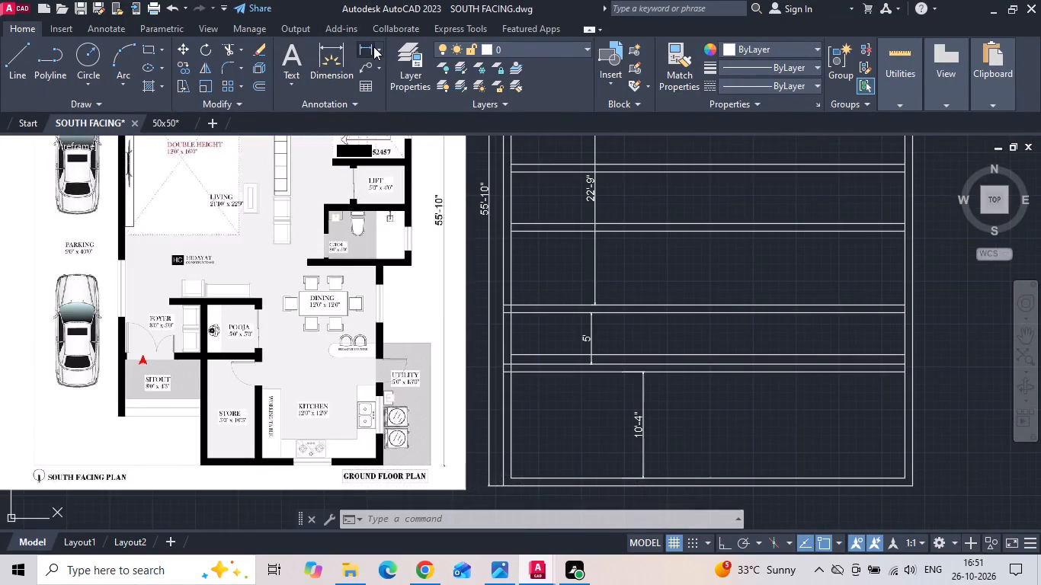
pyautogui.click(787, 236)
pyautogui.click(783, 476)
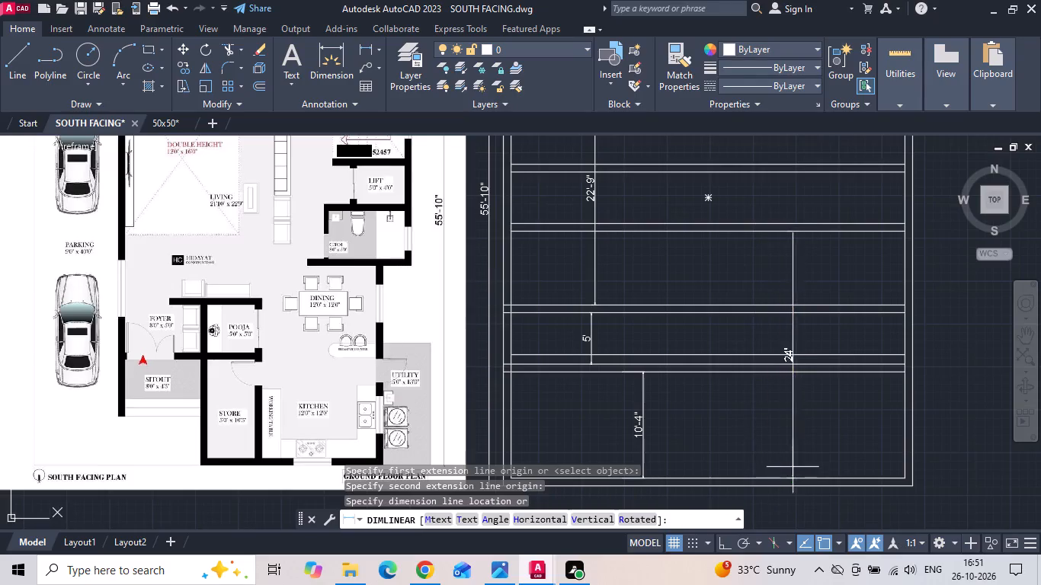
pyautogui.click(790, 426)
# Offset the lift's north line 9" northward to form the wall between the lift and staircase.
pyautogui.moveTo(794, 335); pyautogui.dragTo(683, 445, button='middle')
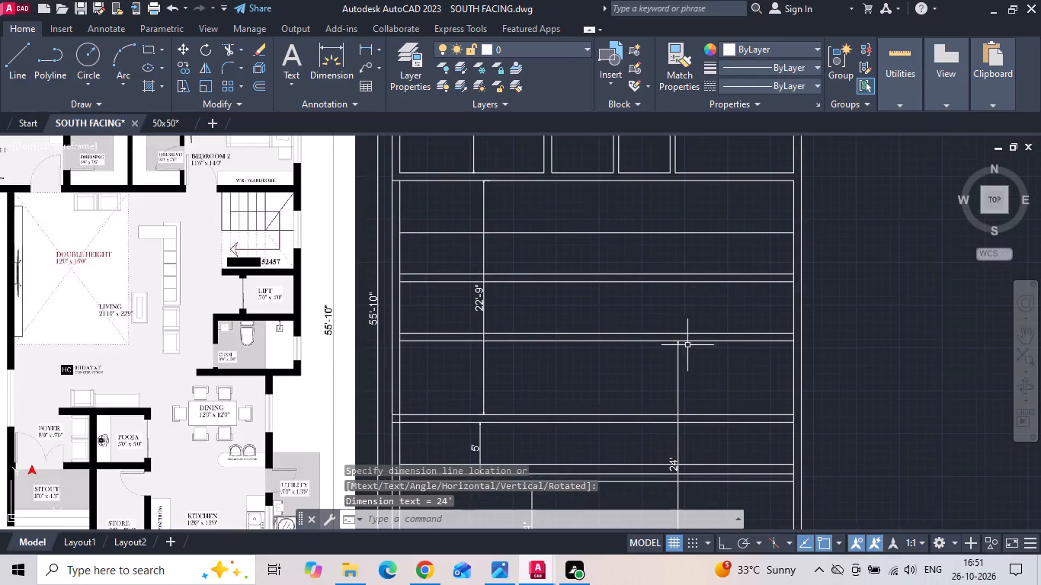
pyautogui.moveTo(689, 324); pyautogui.dragTo(686, 352, button='middle')
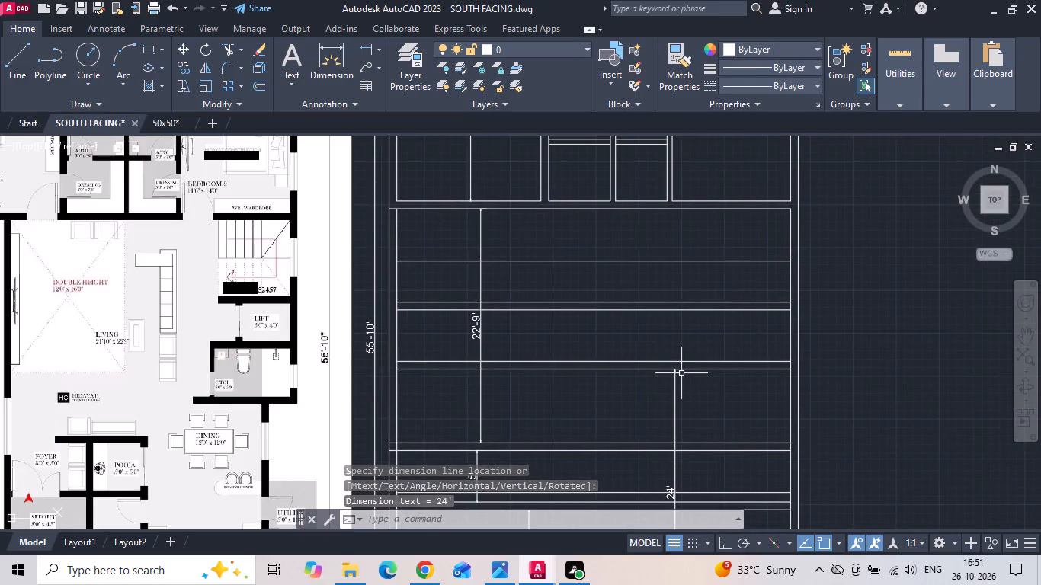
pyautogui.write('o 9')
pyautogui.press('space')
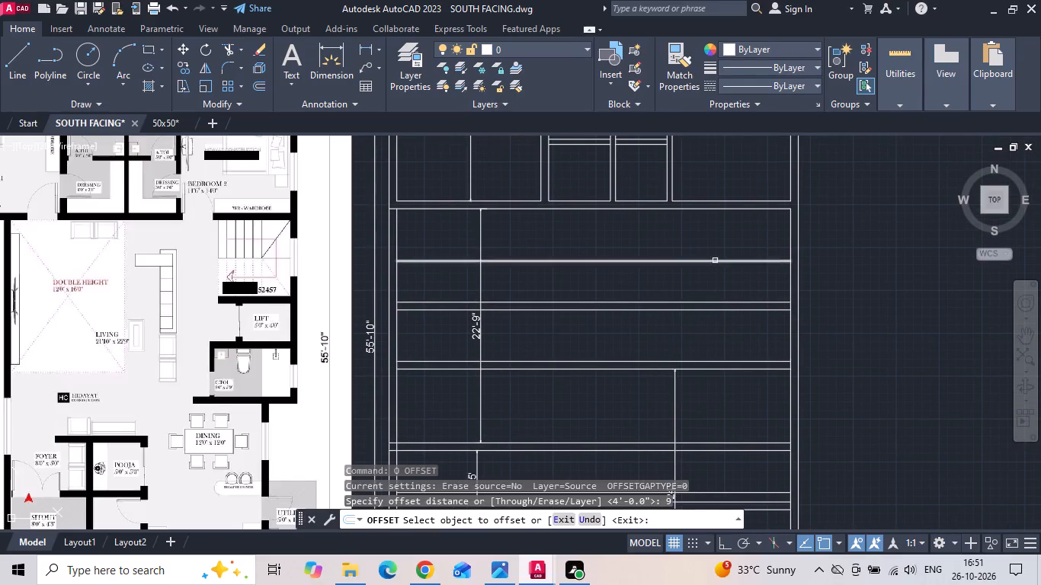
pyautogui.click(715, 259)
pyautogui.click(713, 248)
pyautogui.moveTo(712, 252); pyautogui.dragTo(710, 285, button='middle')
pyautogui.press('Escape')
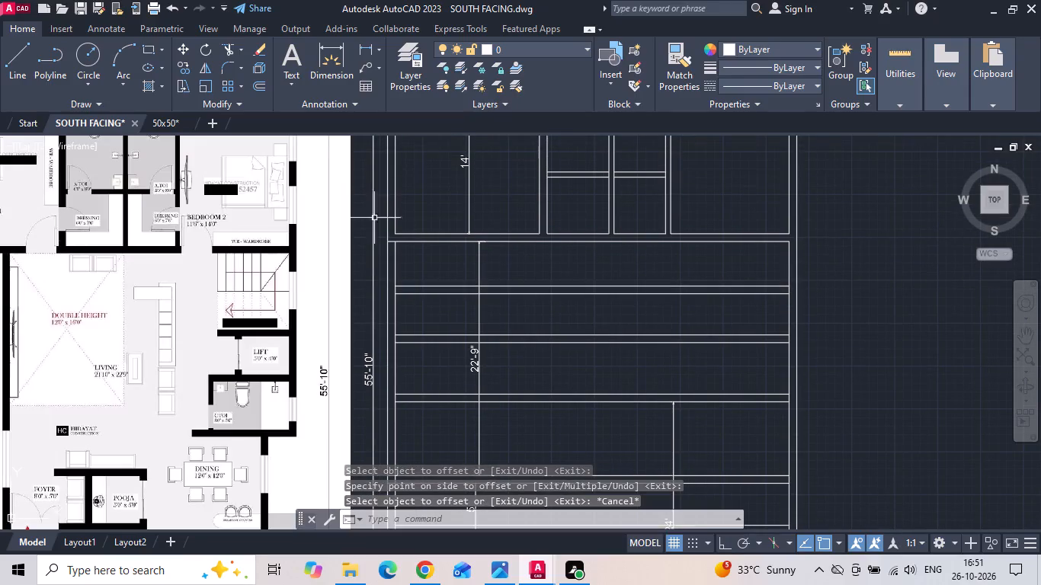
# Measure the staircase depth from the bedroom wall's lower face to the wall line between staircase and lift.
pyautogui.click(373, 46)
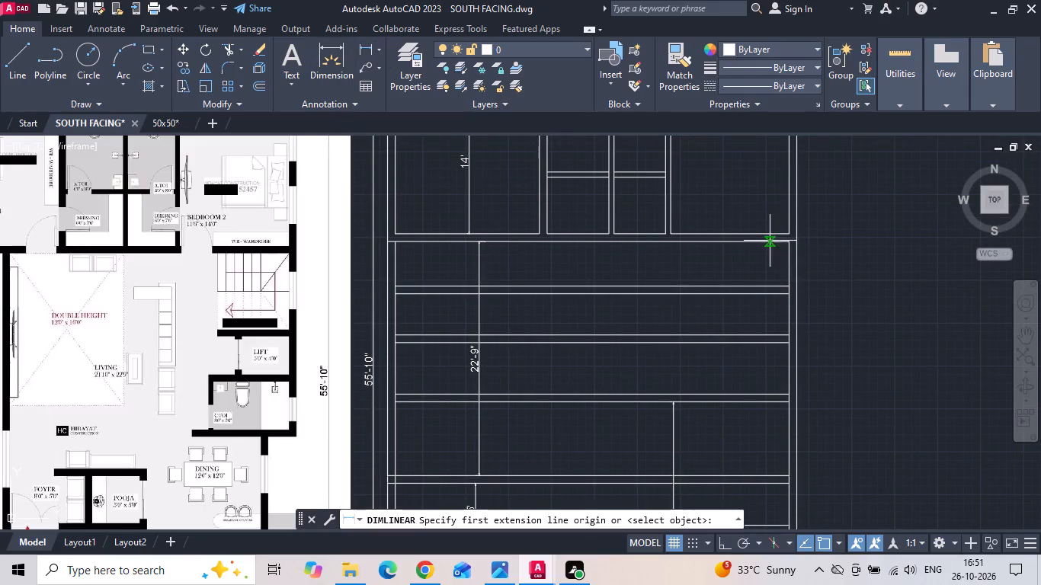
pyautogui.scroll(1, 779, 245)
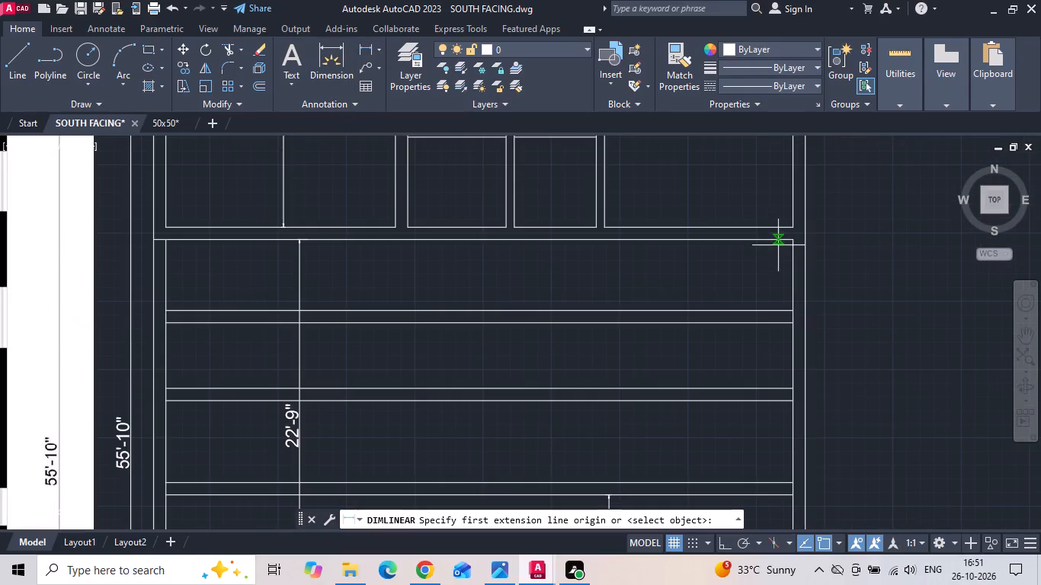
pyautogui.click(765, 243)
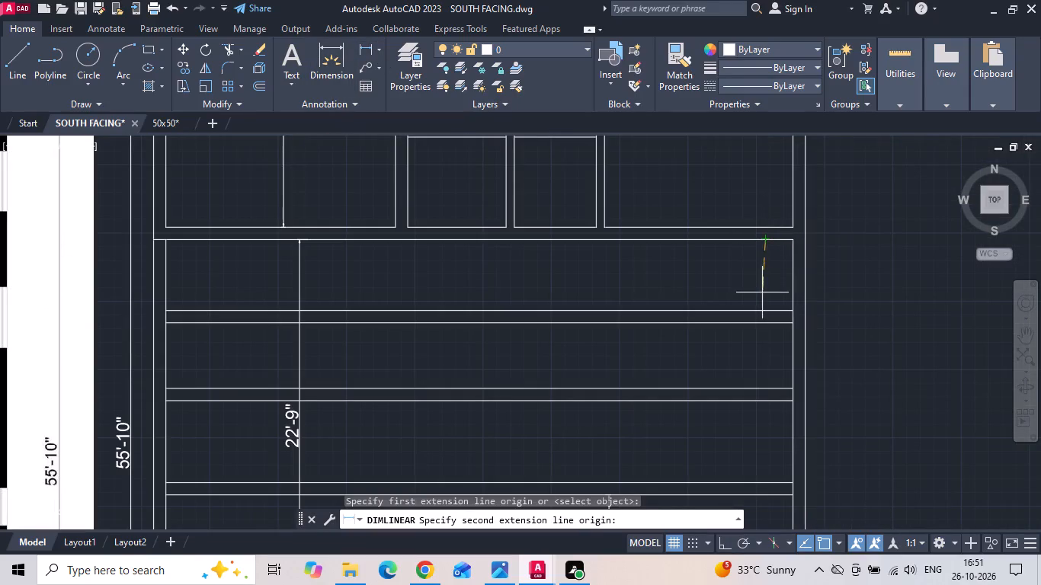
pyautogui.click(764, 309)
pyautogui.scroll(-2, 764, 309)
pyautogui.press('Escape')
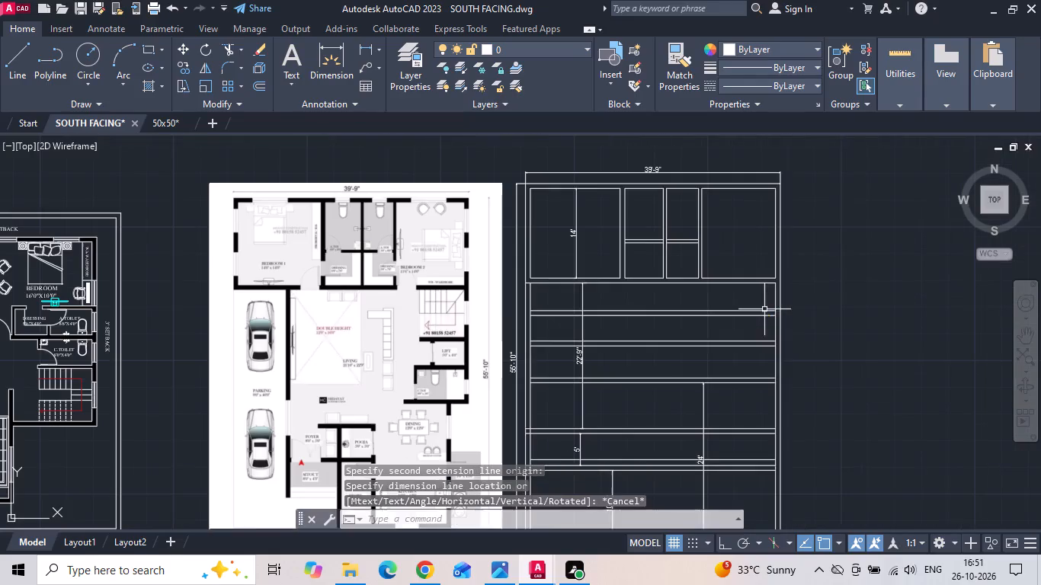
# Examine the staircase, lift, common toilet, dining and kitchen areas in the reference plan.
pyautogui.scroll(2, 515, 306)
pyautogui.moveTo(337, 361); pyautogui.dragTo(367, 283, button='middle')
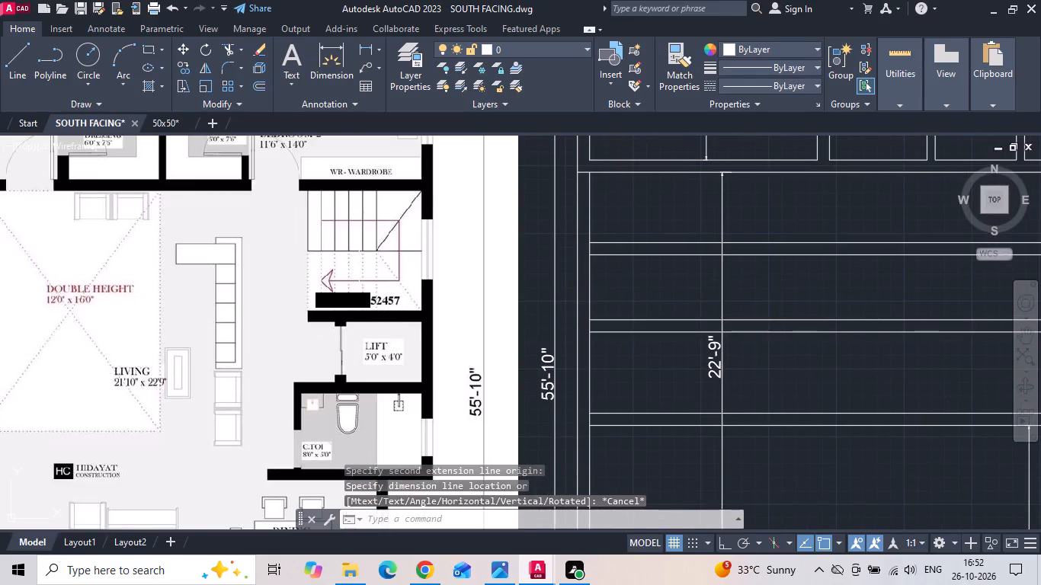
pyautogui.scroll(-1, 358, 275)
pyautogui.scroll(1, 347, 386)
pyautogui.moveTo(341, 376); pyautogui.dragTo(342, 280, button='middle')
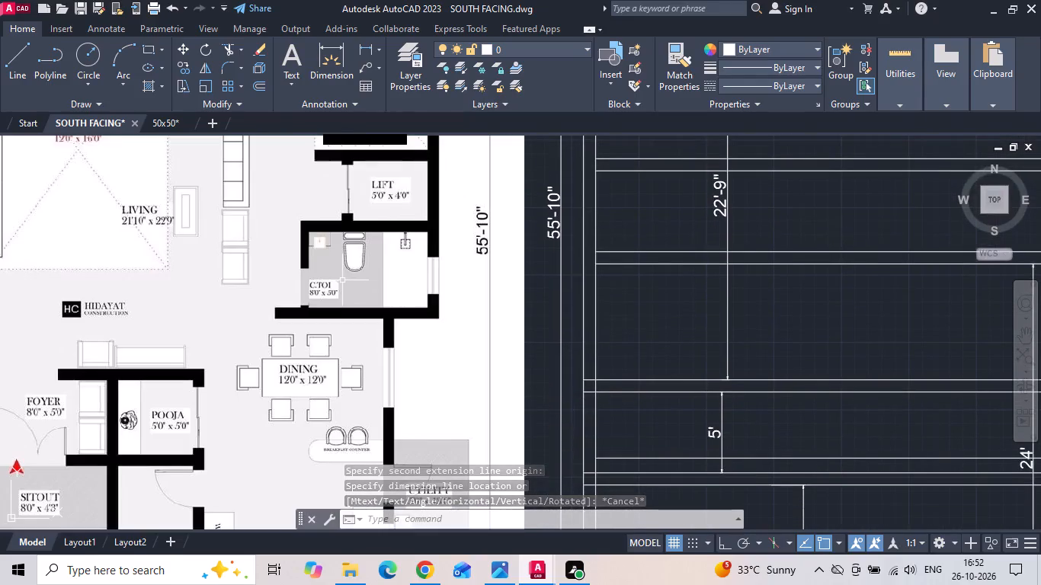
pyautogui.moveTo(327, 394); pyautogui.dragTo(346, 306, button='middle')
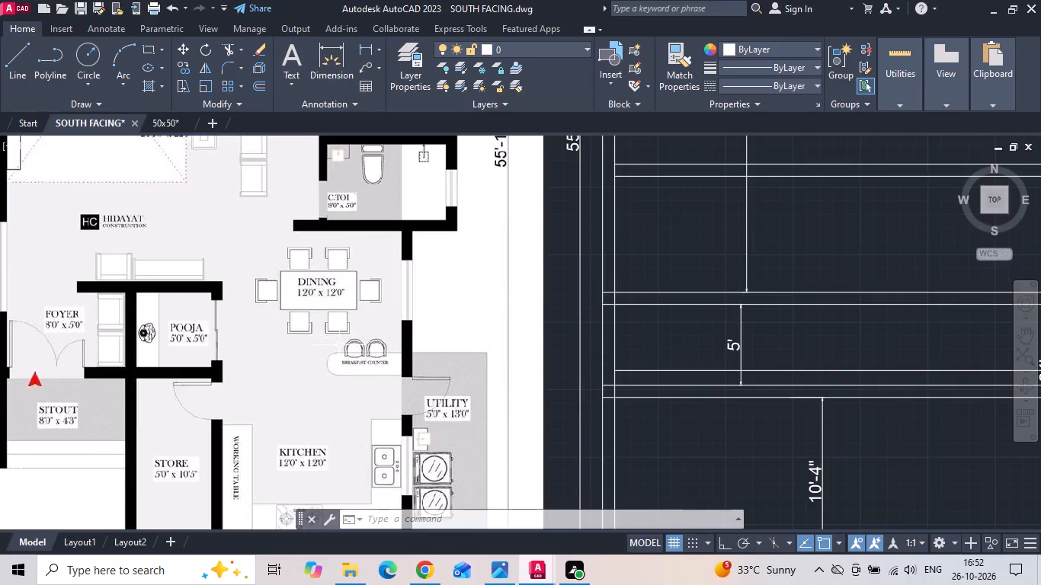
pyautogui.scroll(-2, 346, 376)
pyautogui.scroll(2, 229, 234)
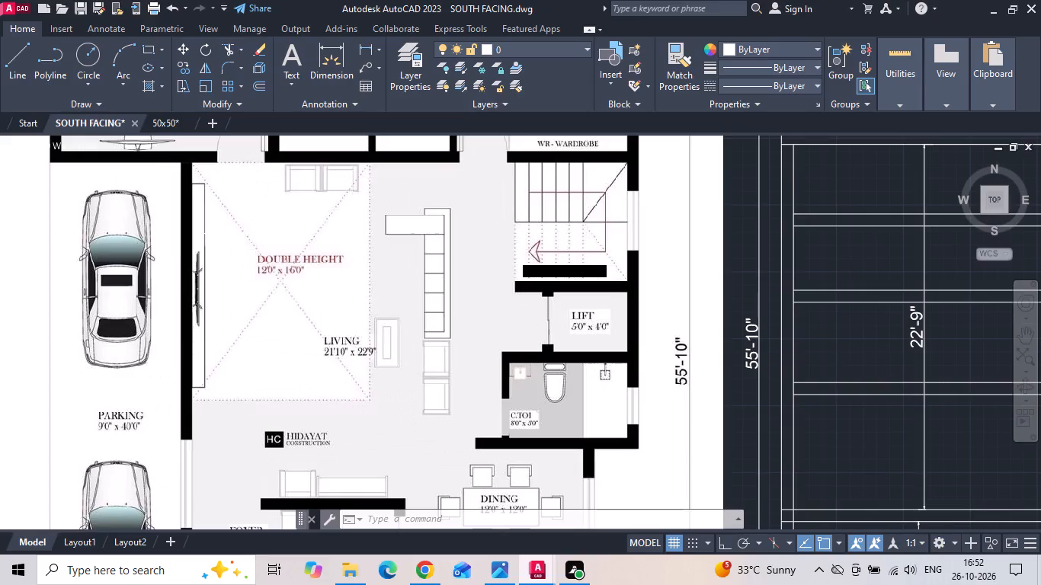
# Measure the staircase's north-south depth on the reference image.
pyautogui.click(359, 50)
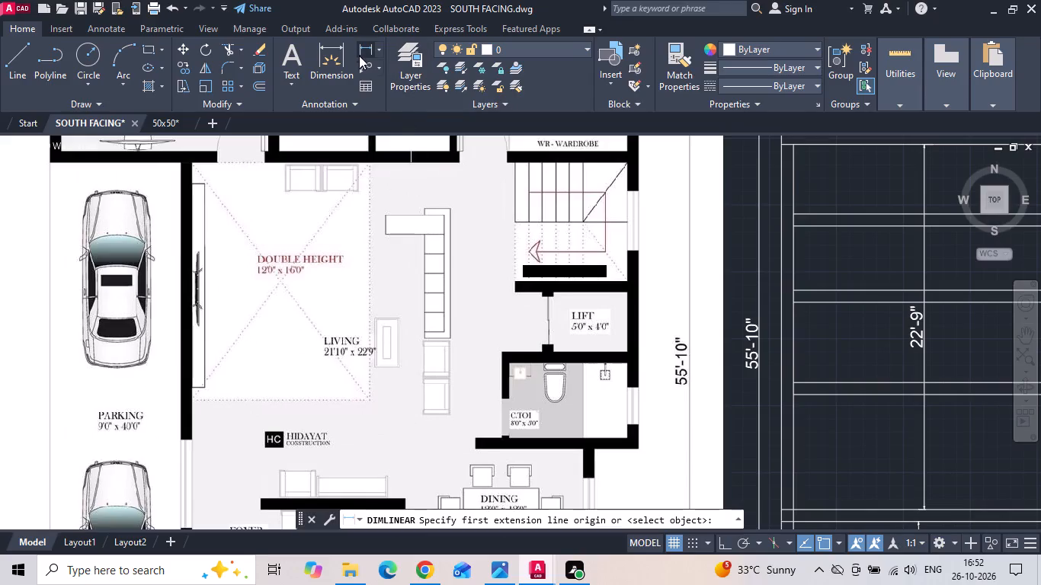
pyautogui.click(595, 163)
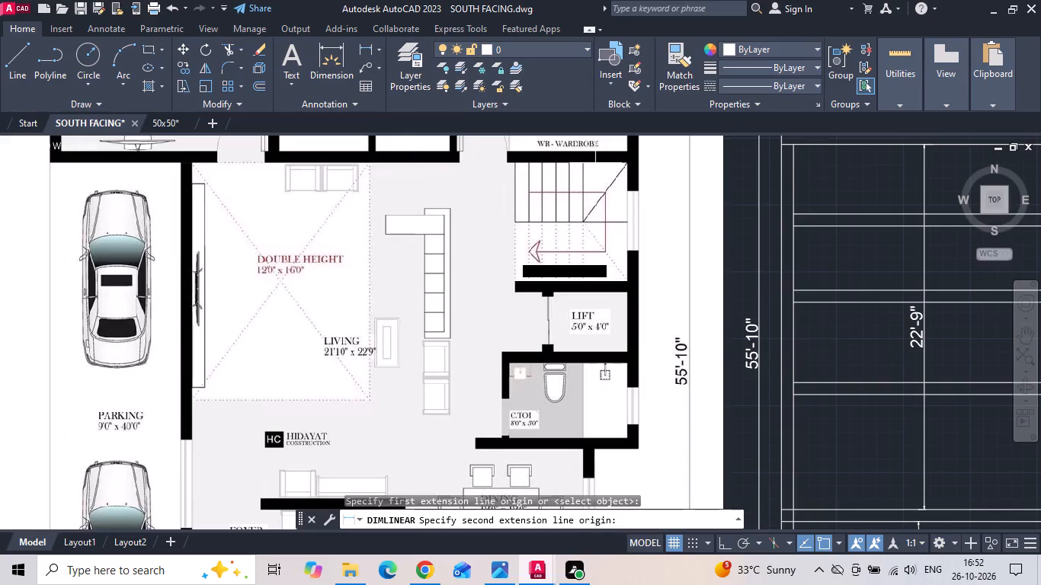
pyautogui.click(593, 278)
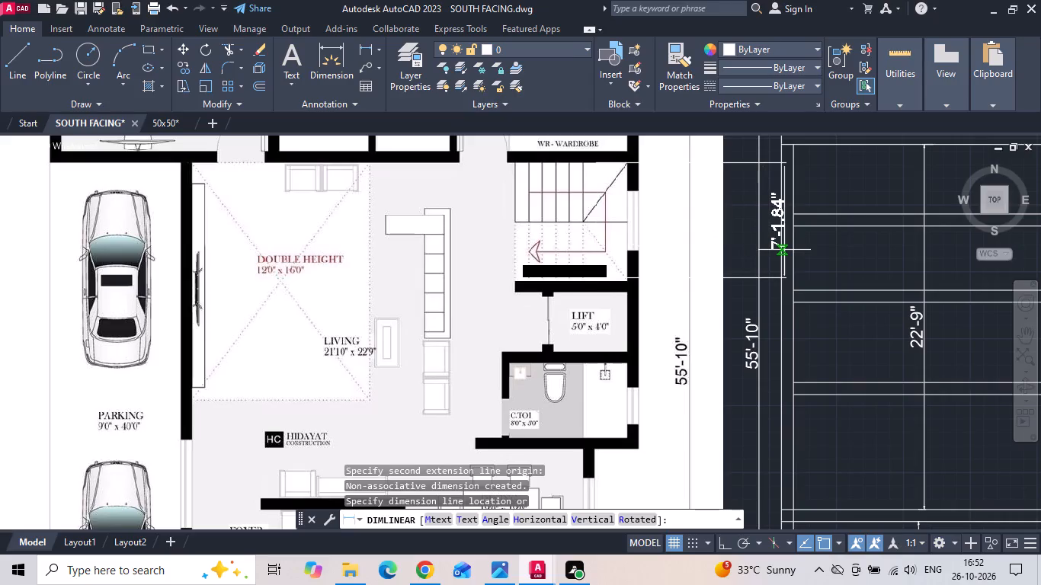
pyautogui.press('Escape')
pyautogui.scroll(-1, 367, 276)
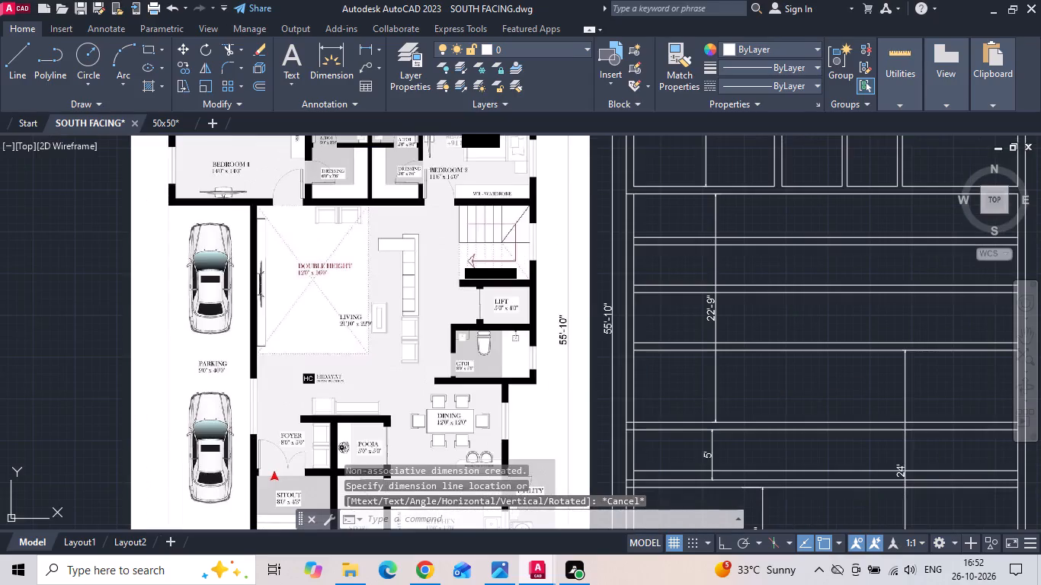
# Delete all the horizontal wall lines between the bedrooms' south wall and the building's south wall.
pyautogui.moveTo(711, 318); pyautogui.dragTo(342, 291, button='middle')
pyautogui.moveTo(582, 187); pyautogui.dragTo(535, 274)
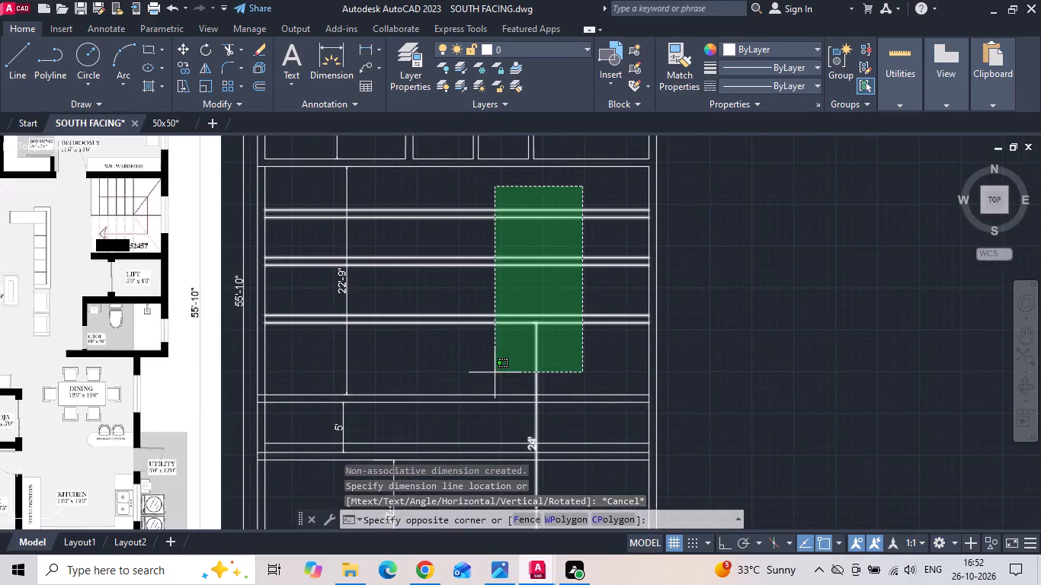
pyautogui.scroll(-1, 493, 356)
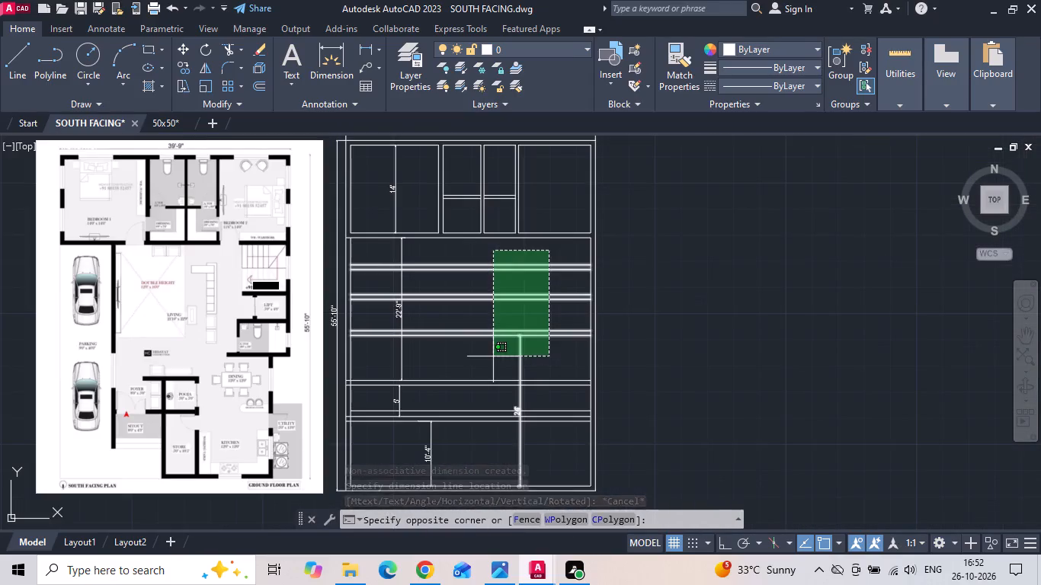
pyautogui.press('Escape')
pyautogui.moveTo(578, 251); pyautogui.dragTo(559, 293)
pyautogui.click(522, 424)
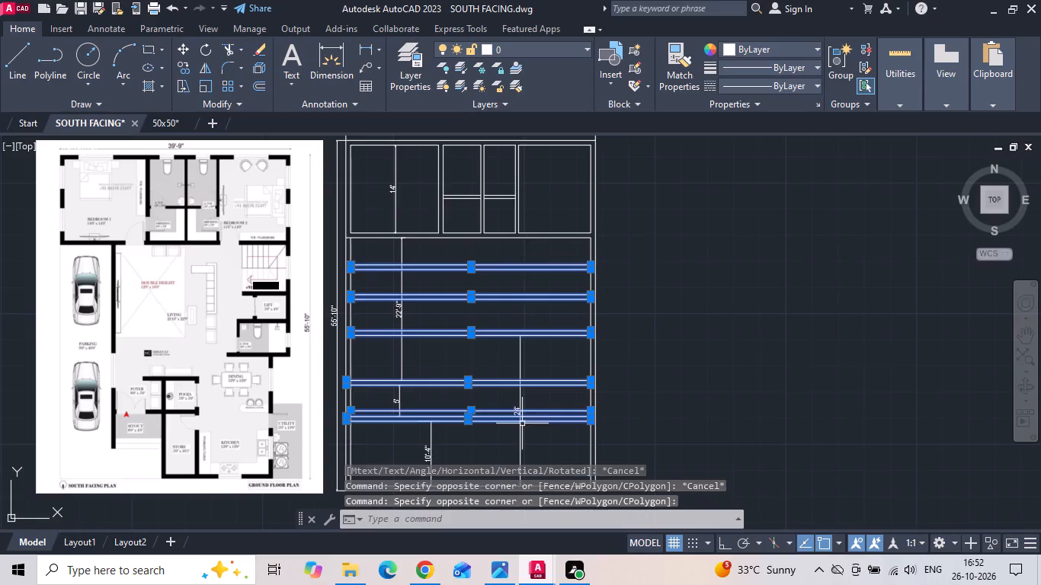
pyautogui.press('Delete')
# Offset the lower line of the bedrooms' south wall 8' southward for the staircase depth.
pyautogui.press('o')
pyautogui.press('space')
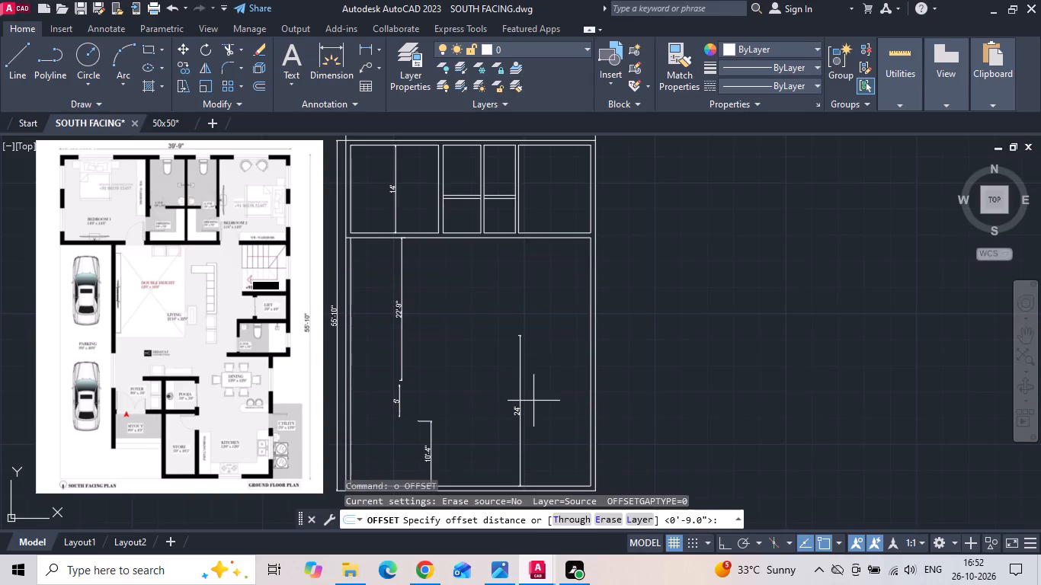
pyautogui.write("8'")
pyautogui.press('Return')
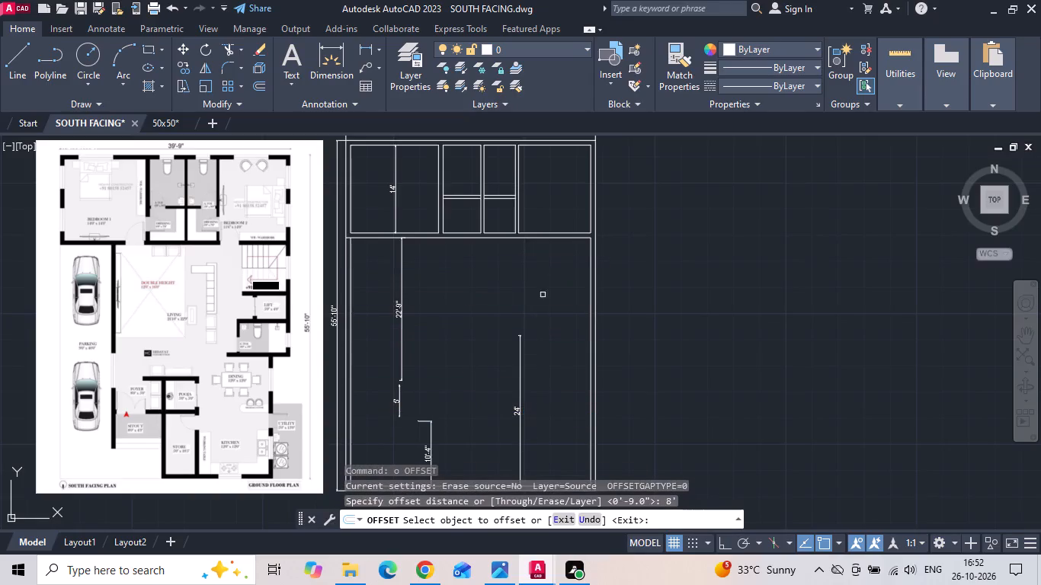
pyautogui.click(556, 237)
pyautogui.click(540, 282)
pyautogui.press('Escape')
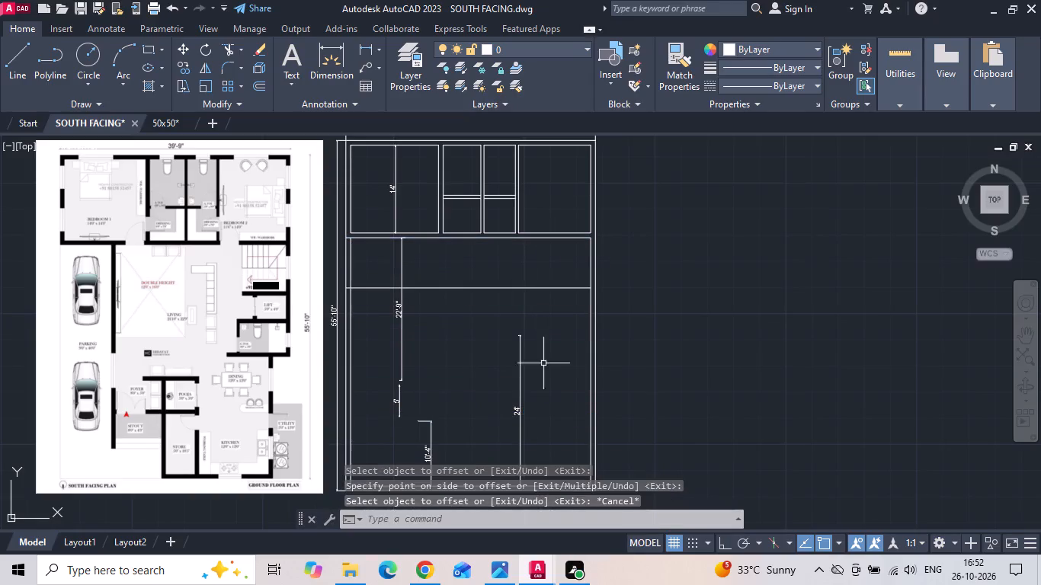
# Offset the staircase's south line 9" southward to form the wall between the staircase and lift.
pyautogui.write('o 9')
pyautogui.press('space')
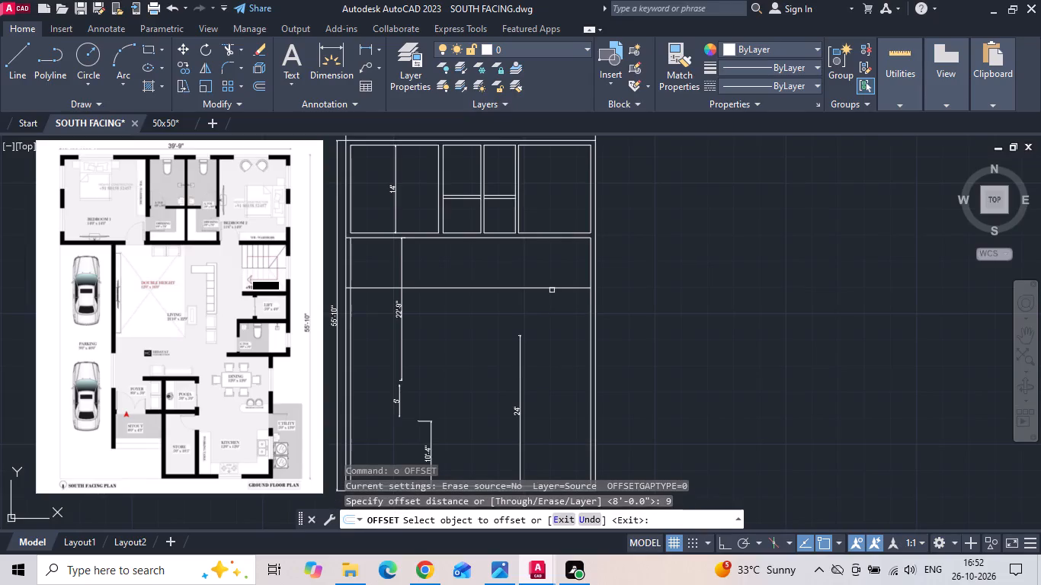
pyautogui.click(553, 289)
pyautogui.click(546, 320)
pyautogui.press('Escape')
# Offset the lower line of the staircase-lift wall 4' southward for the lift depth.
pyautogui.write("o 4'")
pyautogui.press('Return')
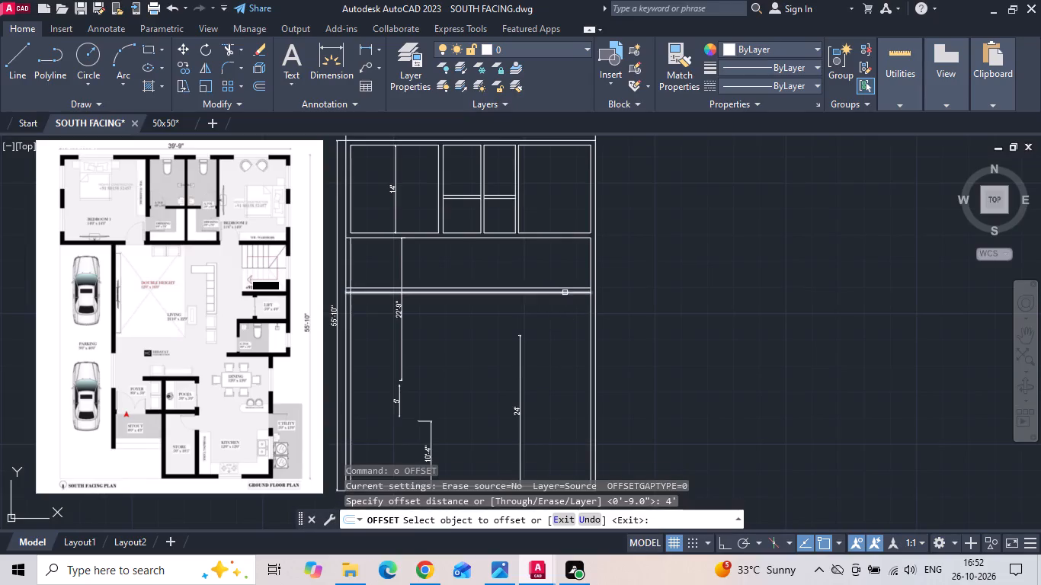
pyautogui.click(565, 292)
pyautogui.click(556, 340)
pyautogui.scroll(1, 538, 337)
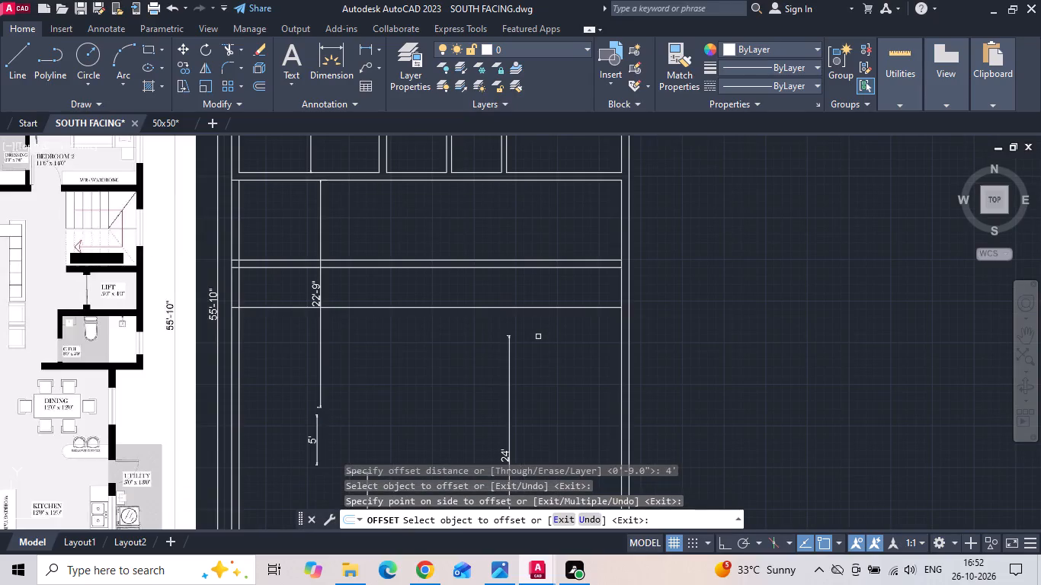
pyautogui.press('Escape')
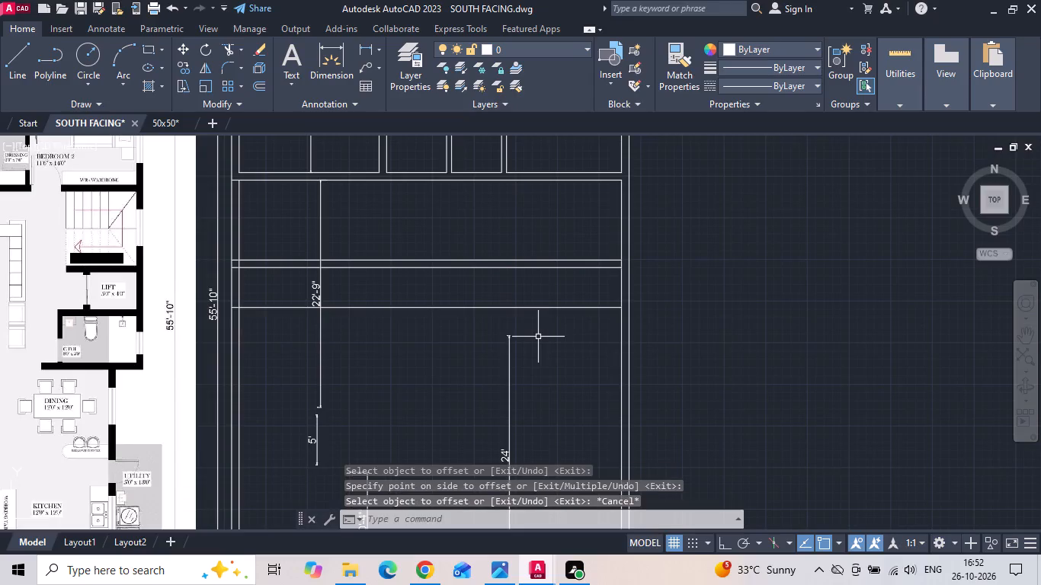
# Offset the lift's south line 9" southward to form the wall between the lift and common toilet.
pyautogui.write('o')
pyautogui.press('space')
pyautogui.write('9')
pyautogui.press('space')
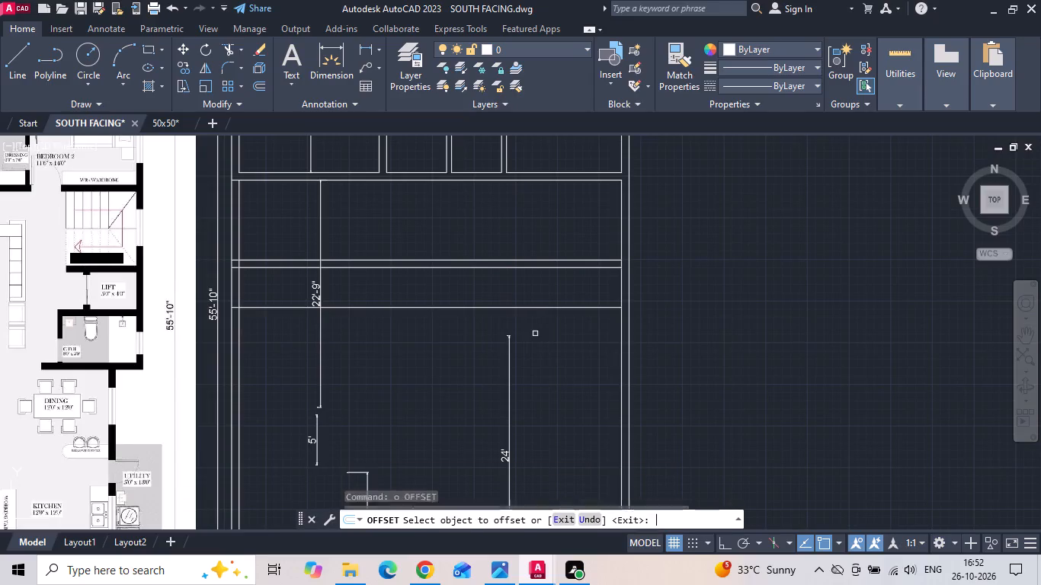
pyautogui.moveTo(540, 306); pyautogui.dragTo(537, 326)
pyautogui.click(532, 355)
pyautogui.press('Escape')
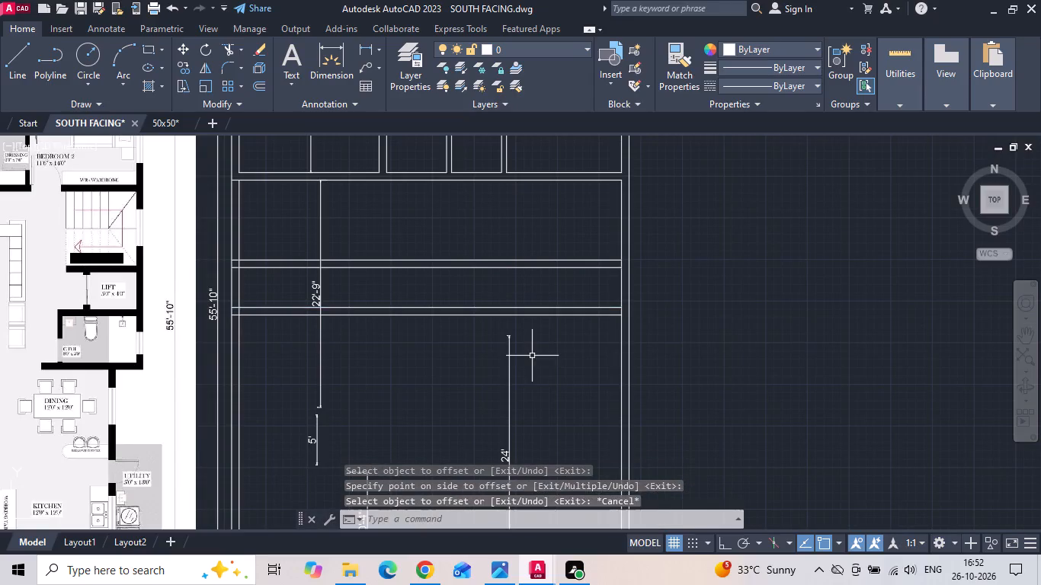
# Offset the lower line of the lift-toilet wall 5' southward for the common toilet depth.
pyautogui.write('o')
pyautogui.press('space')
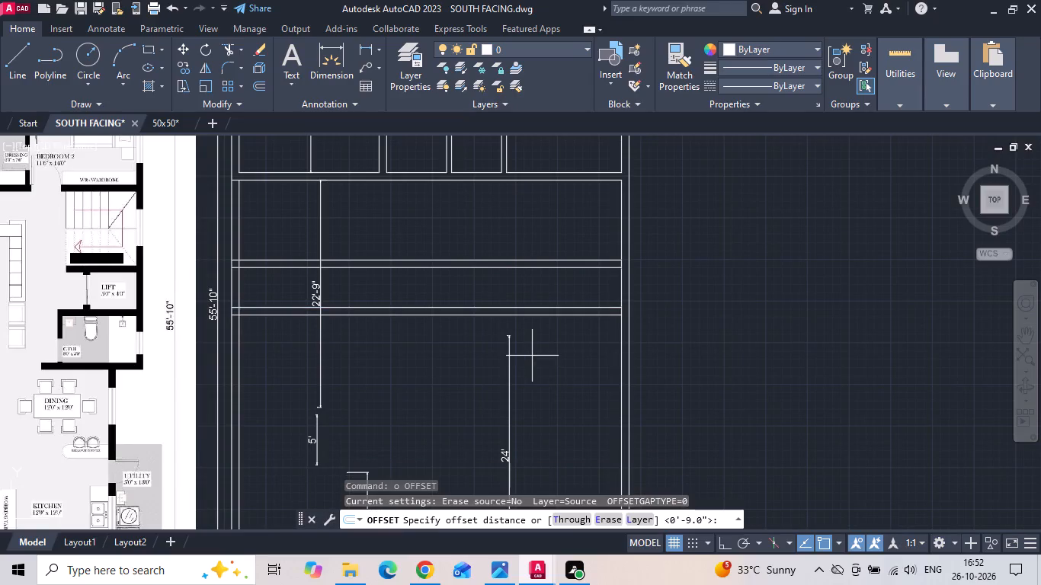
pyautogui.write("5'")
pyautogui.press('Return')
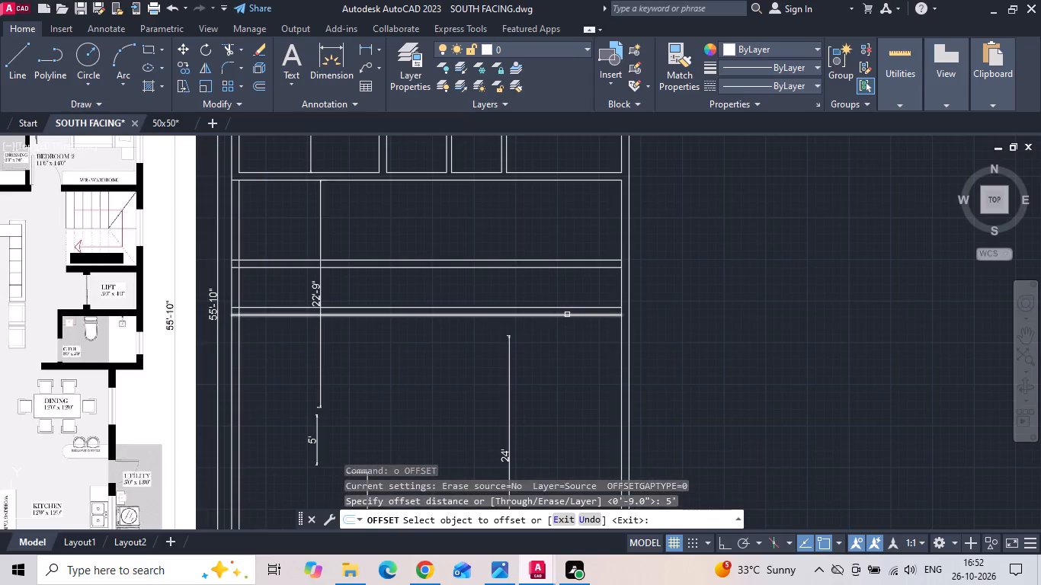
pyautogui.moveTo(567, 314); pyautogui.dragTo(567, 330)
pyautogui.click(565, 394)
pyautogui.press('Escape')
# Offset the common toilet's south line 9" southward to form the wall between the toilet and dining area.
pyautogui.write('o 9')
pyautogui.press('space')
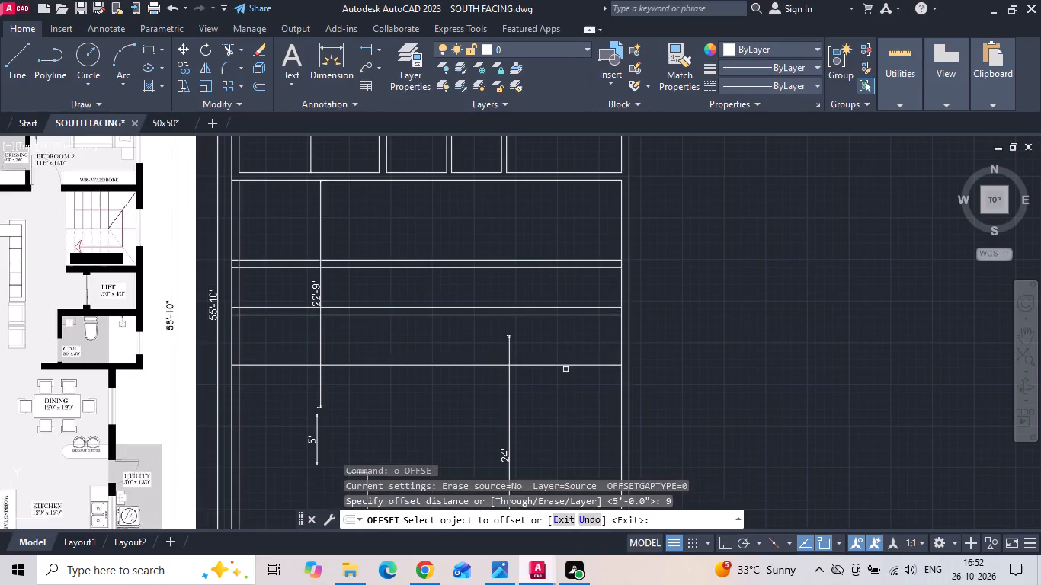
pyautogui.click(565, 367)
pyautogui.click(552, 393)
pyautogui.scroll(-1, 575, 351)
pyautogui.moveTo(565, 414); pyautogui.dragTo(588, 337, button='middle')
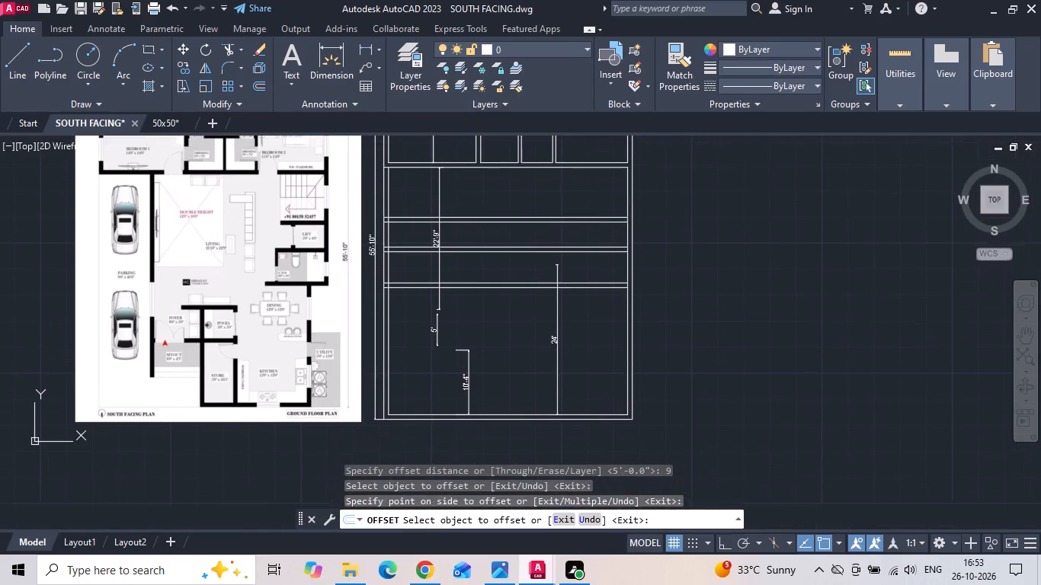
pyautogui.press('Escape')
# Delete the leftover 24', 5', 10'-4" and 22'-9" vertical dimensions inside the plan.
pyautogui.scroll(1, 588, 337)
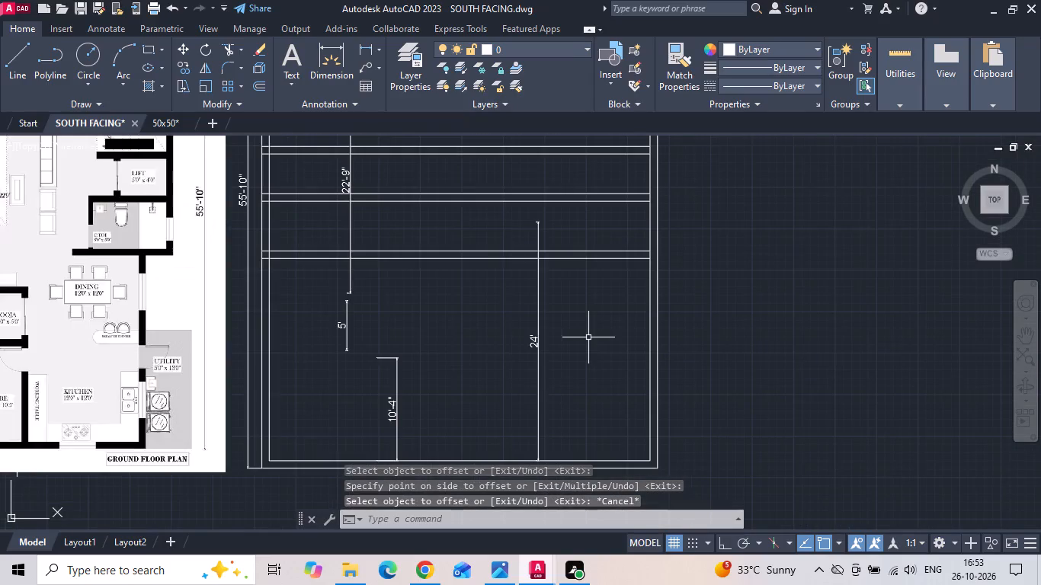
pyautogui.scroll(-1, 588, 337)
pyautogui.moveTo(578, 328); pyautogui.dragTo(568, 331)
pyautogui.click(411, 379)
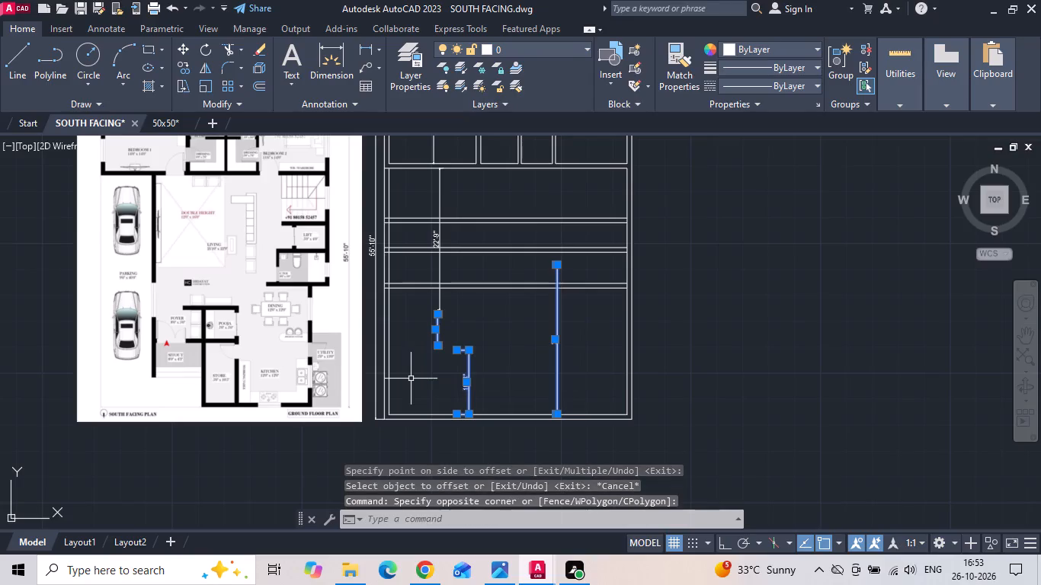
pyautogui.press('Delete')
pyautogui.moveTo(443, 301); pyautogui.dragTo(431, 317)
pyautogui.click(426, 321)
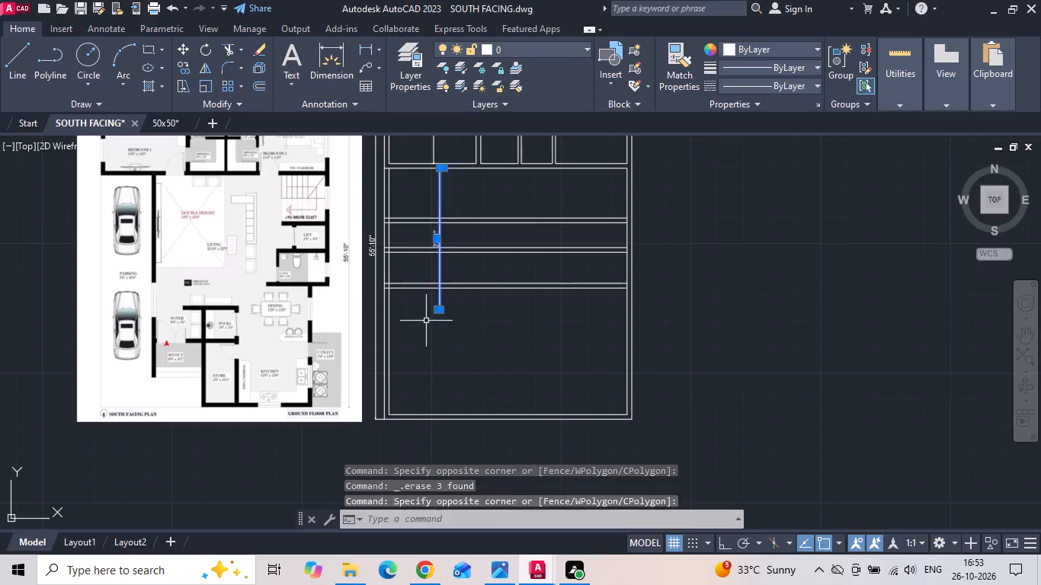
pyautogui.press('Delete')
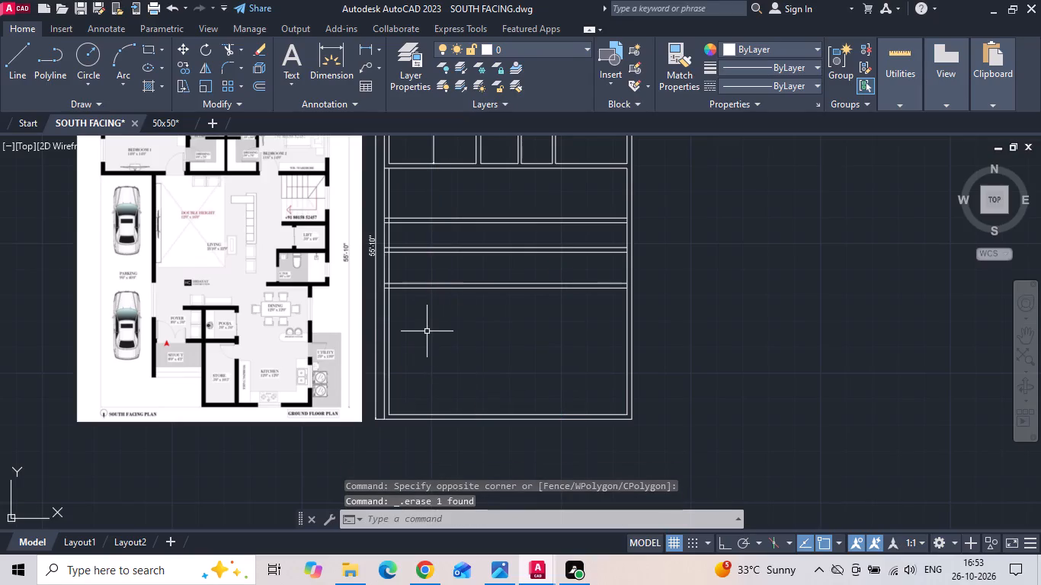
# Examine the lift, common toilet, dining and utility areas in the reference plan.
pyautogui.scroll(2, 316, 328)
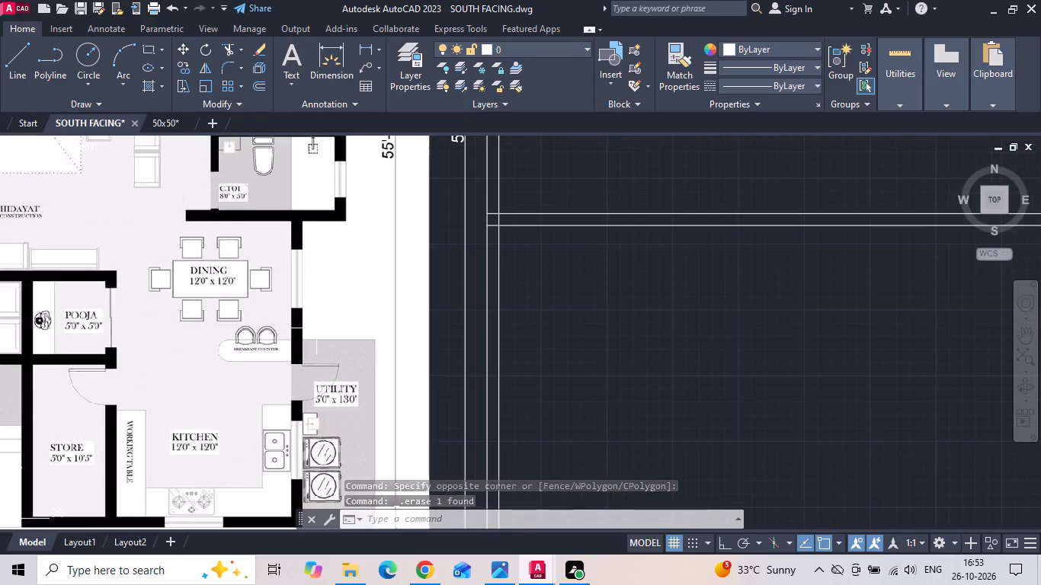
pyautogui.scroll(-3, 316, 328)
pyautogui.scroll(1, 336, 217)
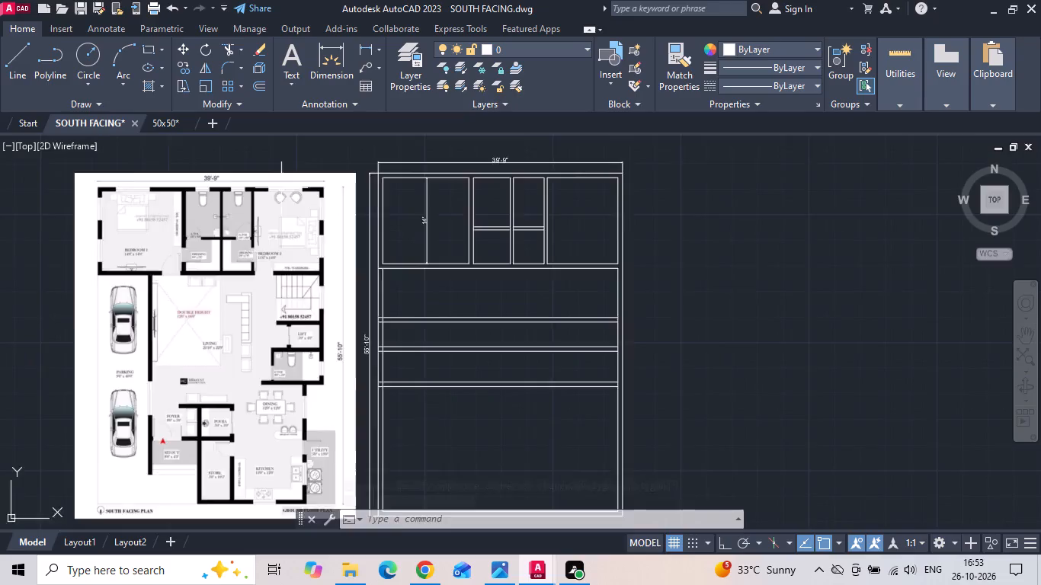
pyautogui.scroll(1, 280, 186)
pyautogui.scroll(-1, 280, 186)
pyautogui.scroll(2, 322, 415)
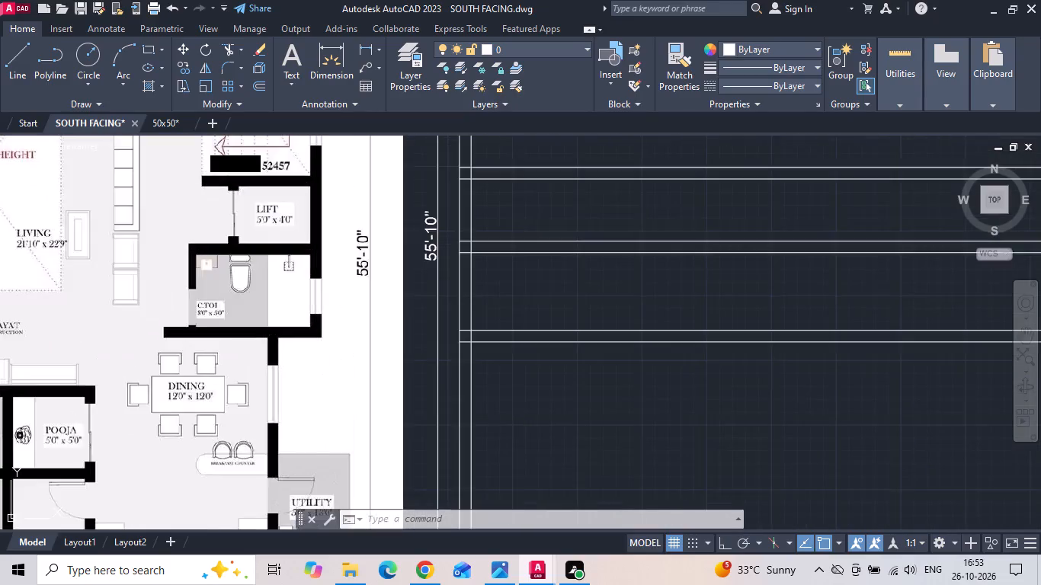
# Examine the parking, foyer, sitout, store and kitchen areas in the reference plan.
pyautogui.moveTo(325, 411); pyautogui.dragTo(381, 312, button='middle')
pyautogui.scroll(-1, 380, 307)
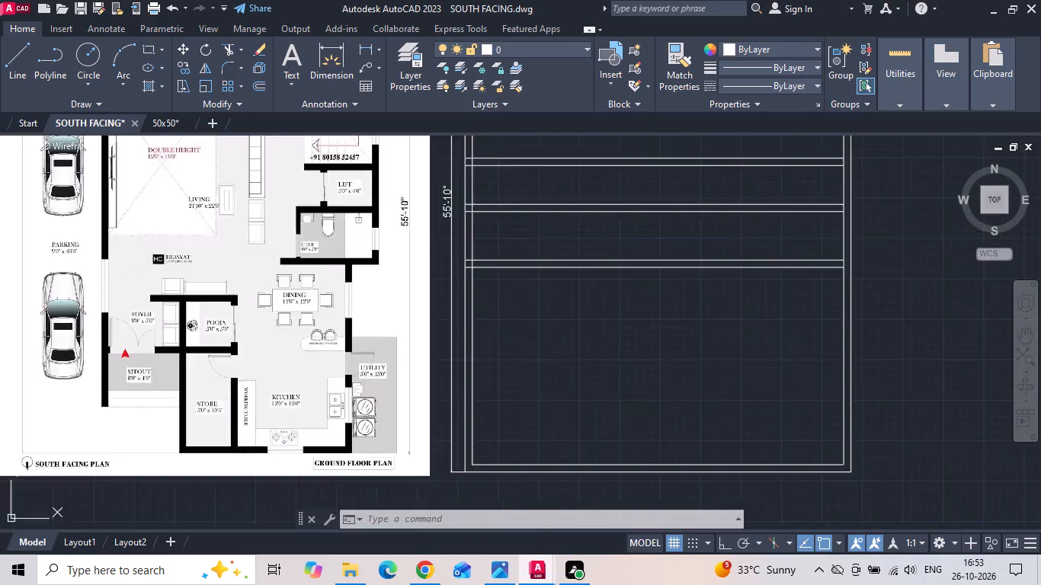
pyautogui.scroll(-1, 380, 307)
pyautogui.scroll(2, 216, 343)
pyautogui.moveTo(200, 353); pyautogui.dragTo(200, 354, button='middle')
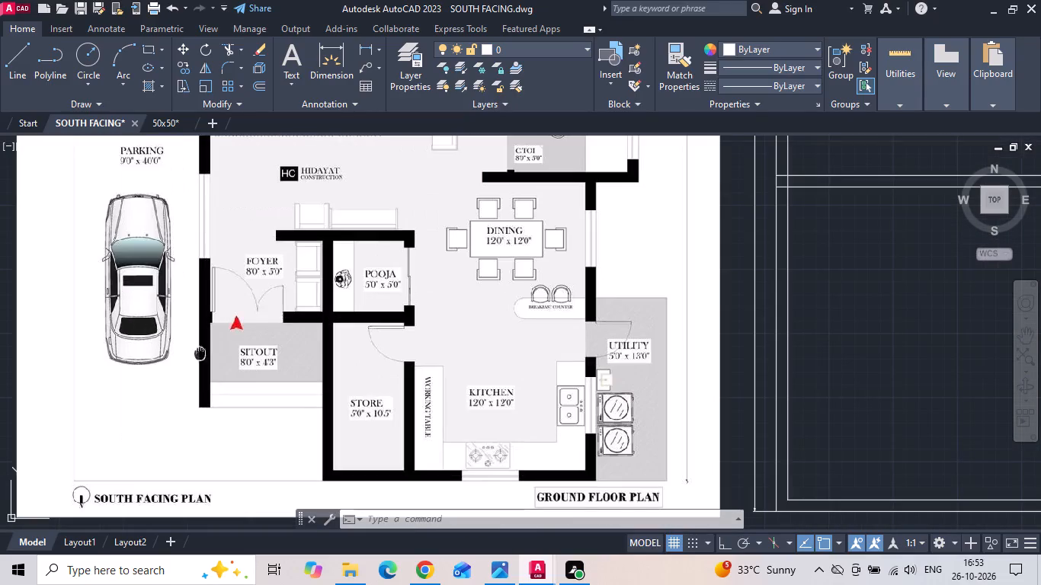
pyautogui.moveTo(200, 354); pyautogui.dragTo(202, 368, button='middle')
pyautogui.scroll(-1, 203, 373)
pyautogui.moveTo(473, 323); pyautogui.dragTo(427, 369, button='middle')
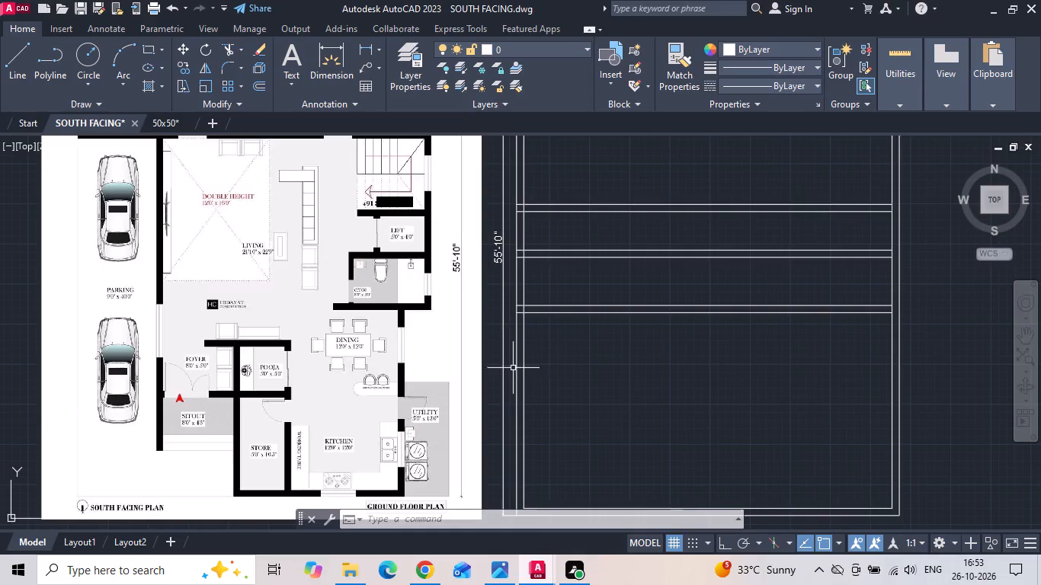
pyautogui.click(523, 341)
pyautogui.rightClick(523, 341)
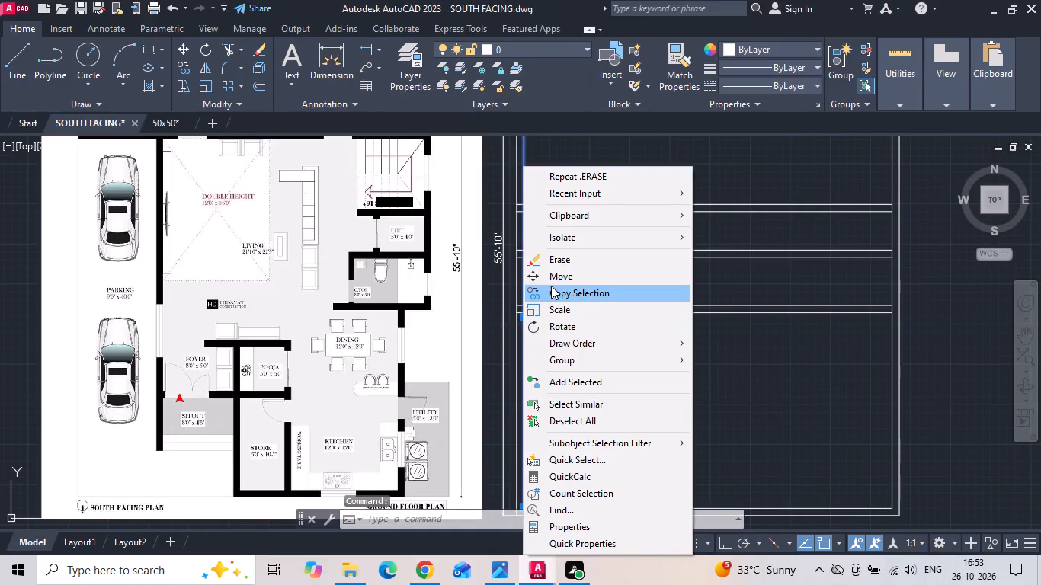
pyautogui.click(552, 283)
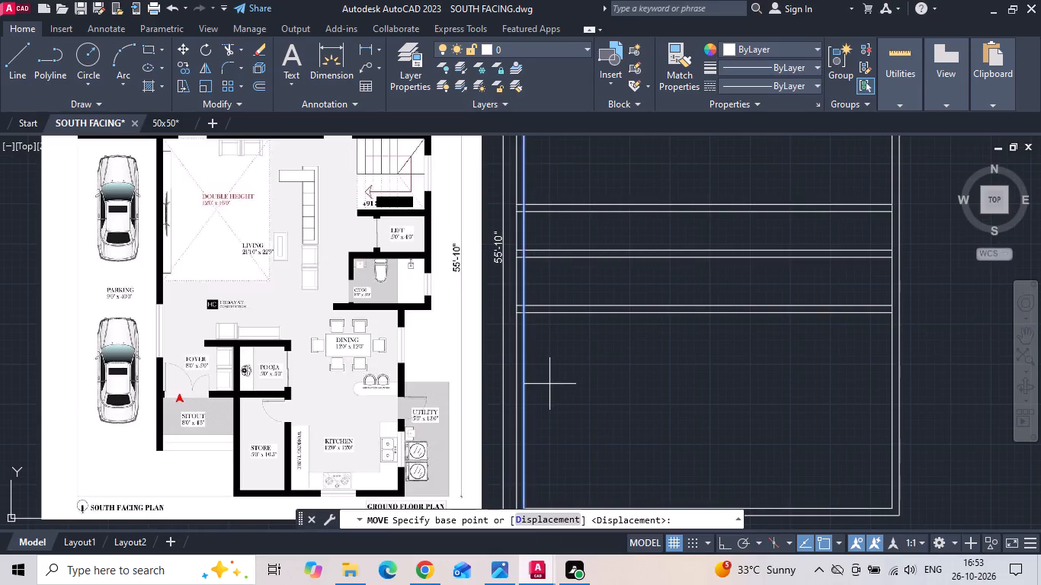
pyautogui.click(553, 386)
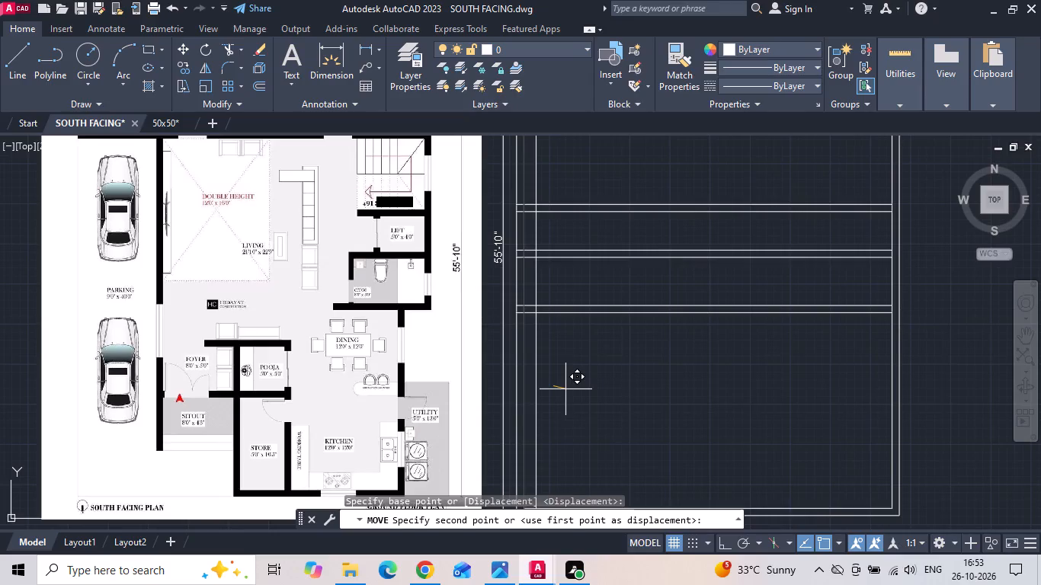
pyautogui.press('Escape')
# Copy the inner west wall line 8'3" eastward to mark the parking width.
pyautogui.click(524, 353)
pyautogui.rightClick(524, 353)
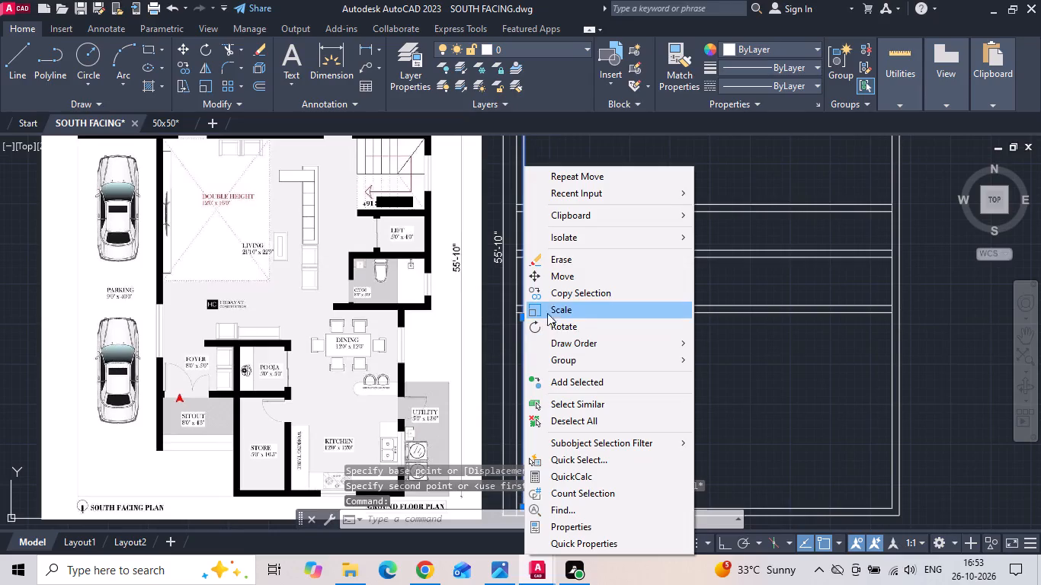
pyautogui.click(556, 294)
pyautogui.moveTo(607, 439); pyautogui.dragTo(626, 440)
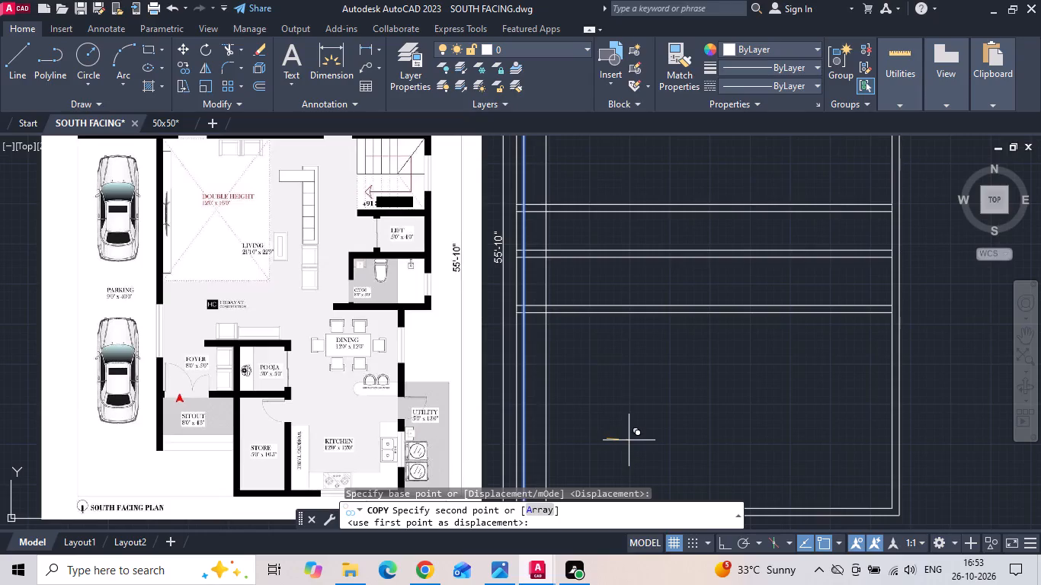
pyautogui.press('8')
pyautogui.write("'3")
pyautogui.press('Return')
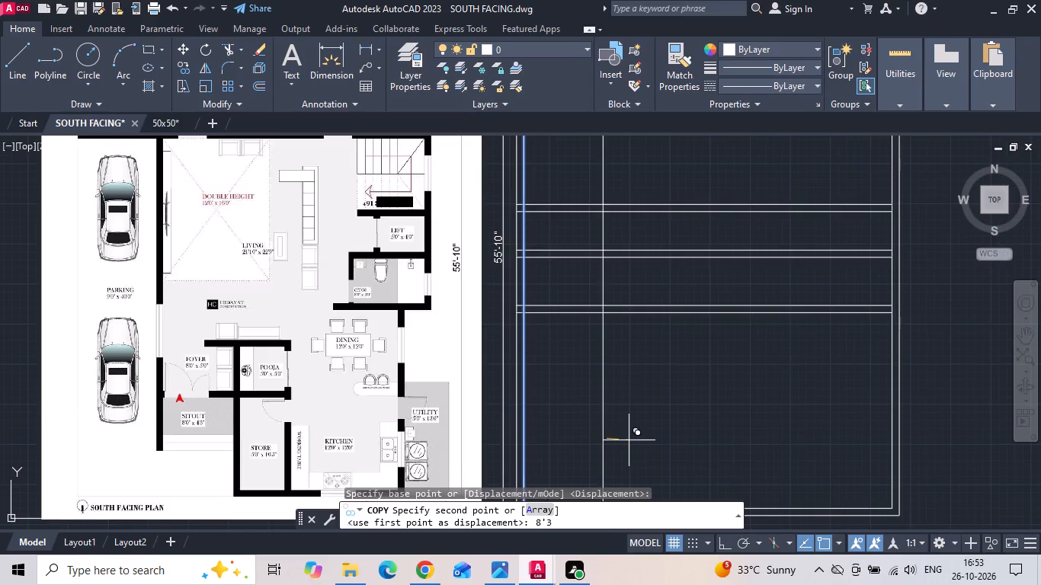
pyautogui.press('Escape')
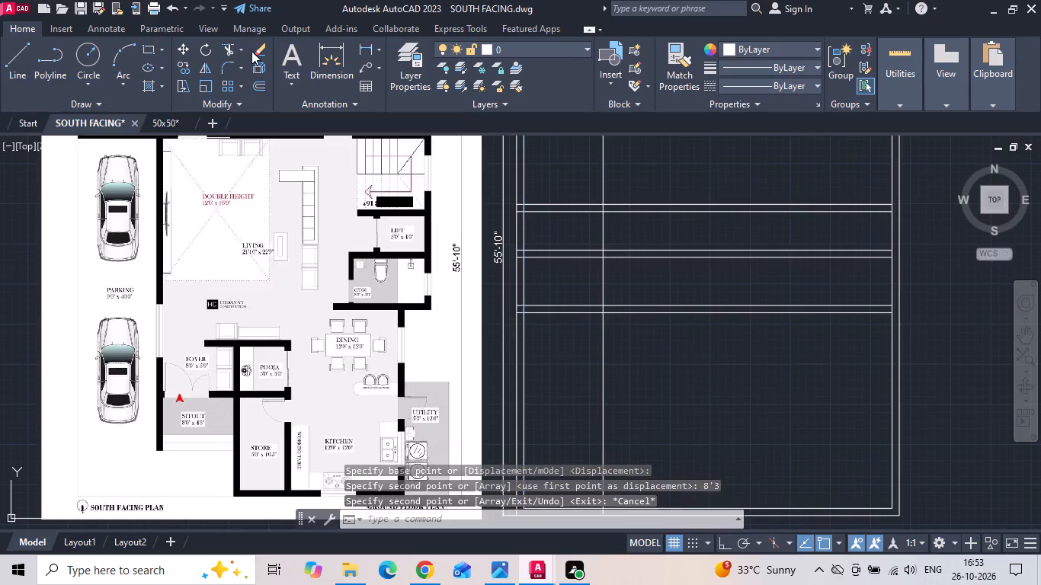
# Dimension the horizontal distance from the copied parking line to the outer west line.
pyautogui.click(367, 43)
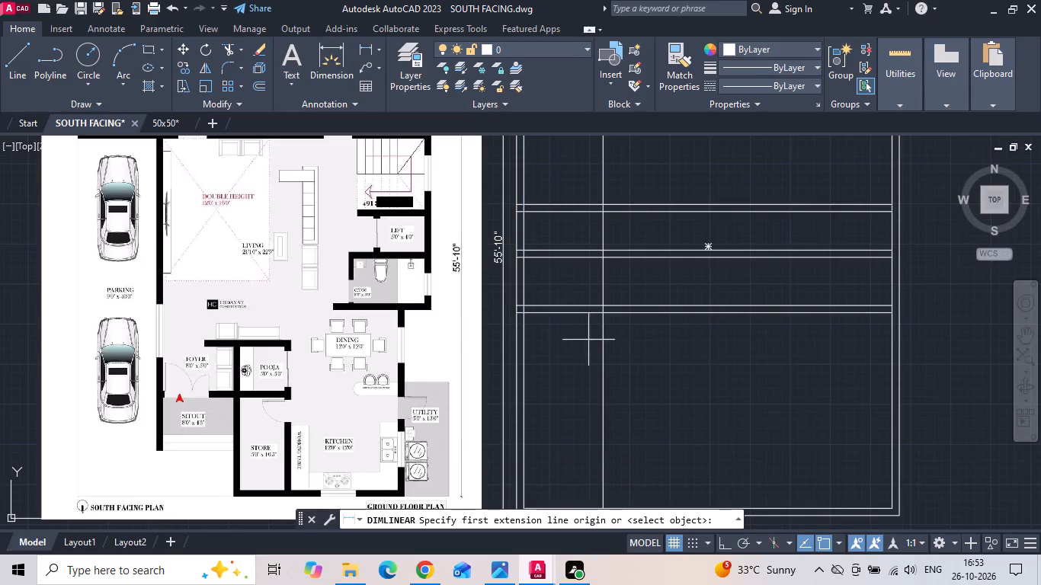
pyautogui.click(600, 347)
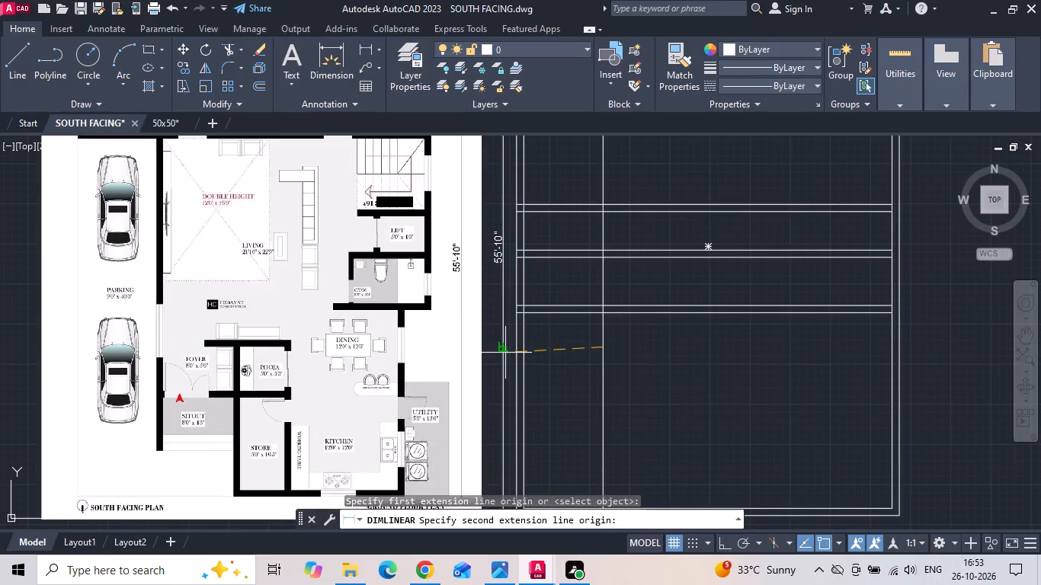
pyautogui.click(516, 347)
pyautogui.scroll(2, 517, 347)
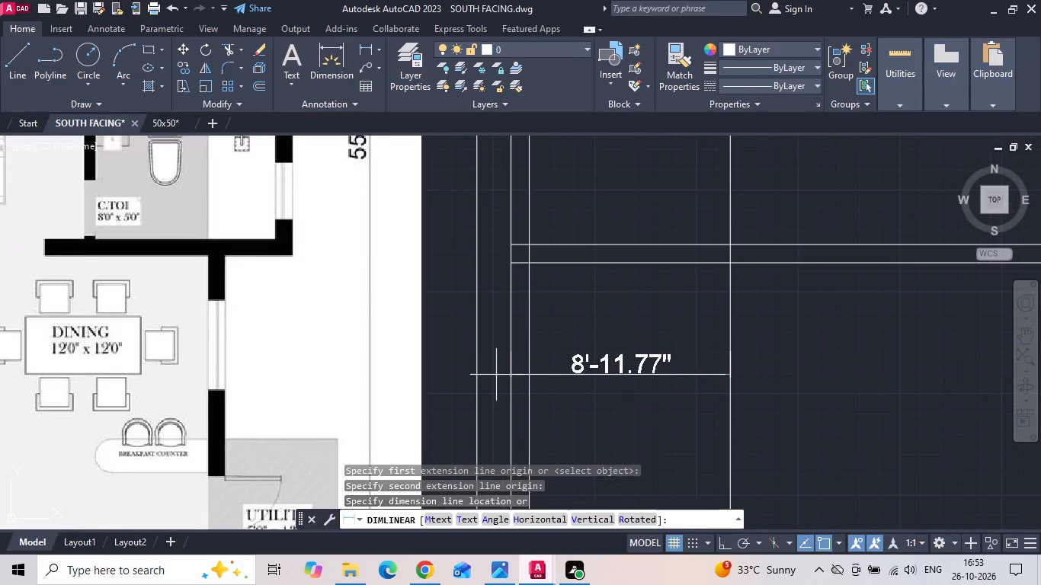
pyautogui.click(495, 376)
pyautogui.scroll(-1, 635, 378)
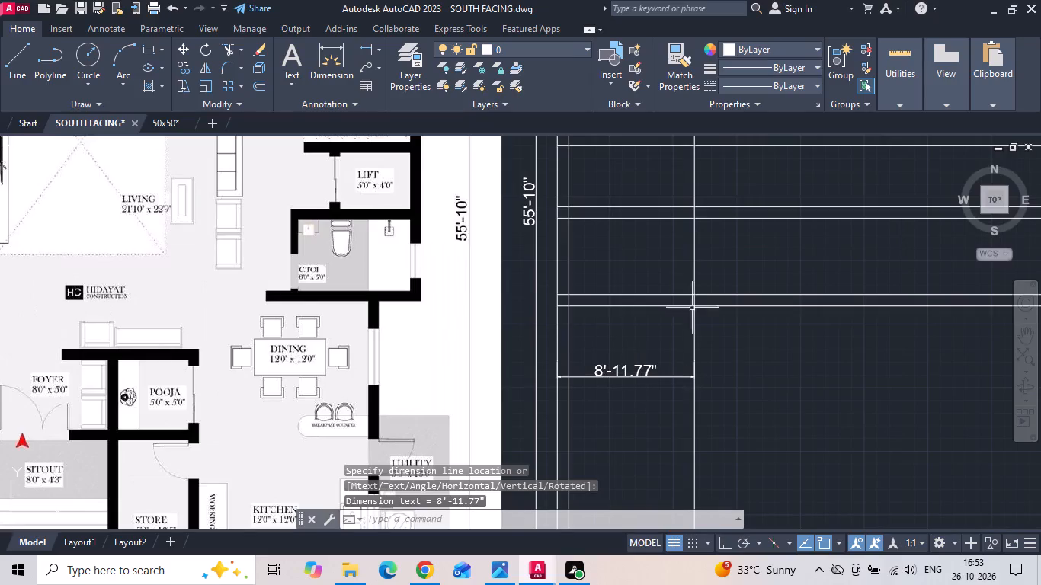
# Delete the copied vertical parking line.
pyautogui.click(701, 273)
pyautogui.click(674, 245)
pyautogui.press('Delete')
# With Ortho on, copy the inner west wall line 8'3" straight east to mark the parking width.
pyautogui.scroll(-2, 543, 312)
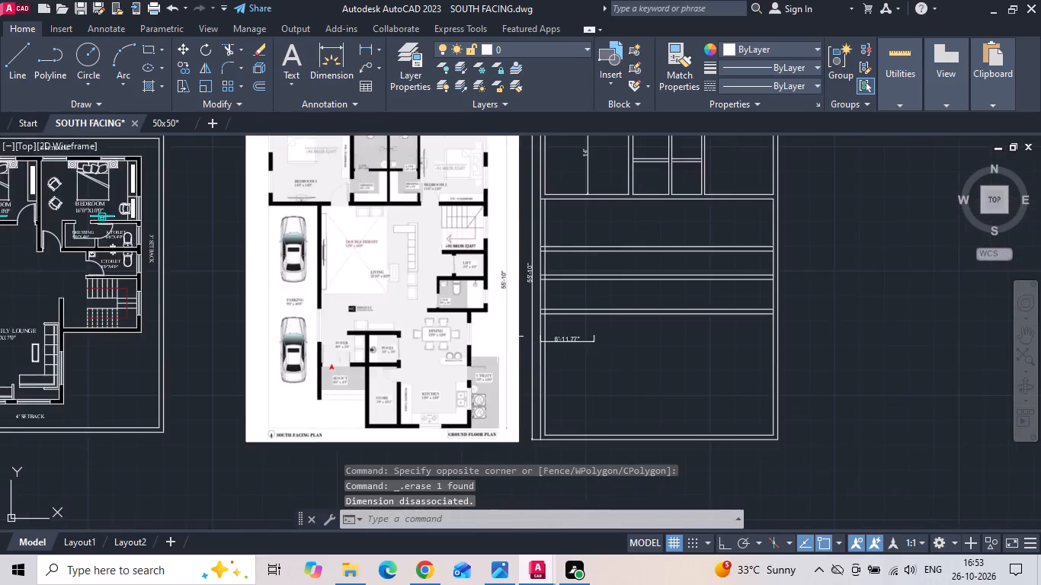
pyautogui.scroll(-1, 488, 349)
pyautogui.scroll(2, 575, 158)
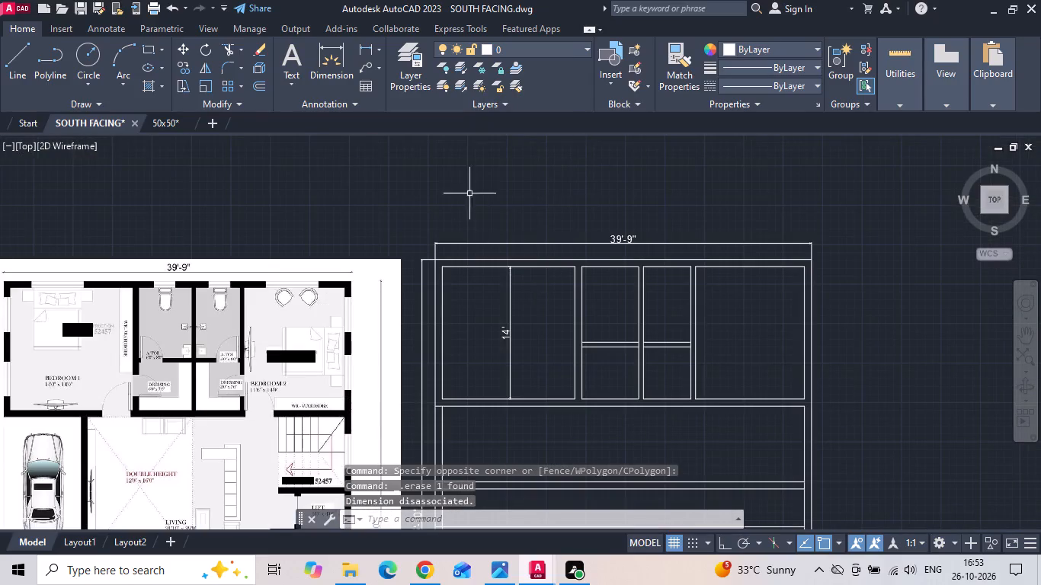
pyautogui.scroll(-2, 469, 192)
pyautogui.scroll(2, 282, 232)
pyautogui.moveTo(501, 250); pyautogui.dragTo(390, 250, button='middle')
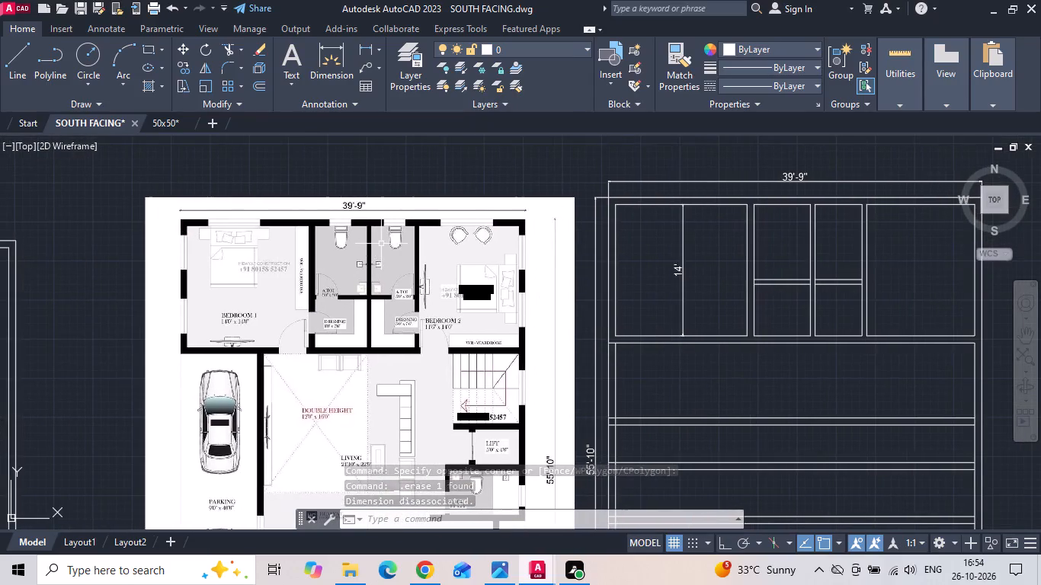
pyautogui.moveTo(629, 390); pyautogui.dragTo(581, 356, button='middle')
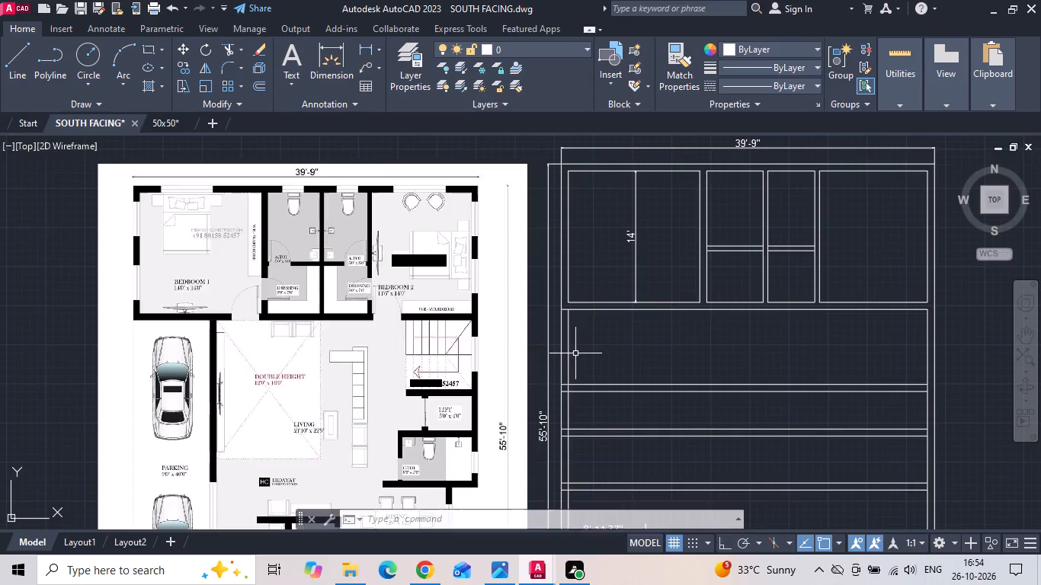
pyautogui.press('F8')
pyautogui.click(560, 379)
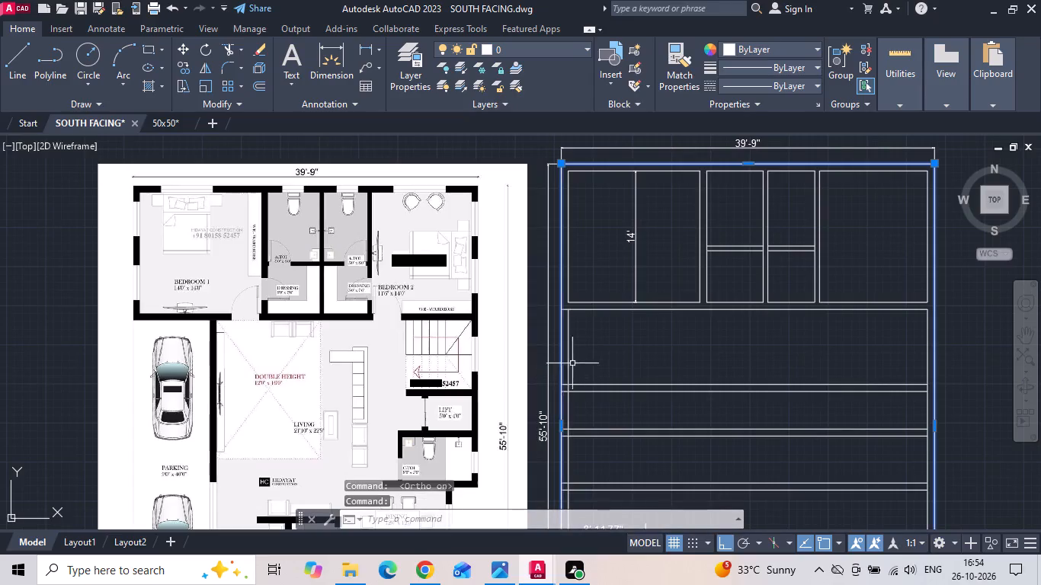
pyautogui.press('Escape')
pyautogui.click(569, 395)
pyautogui.rightClick(620, 327)
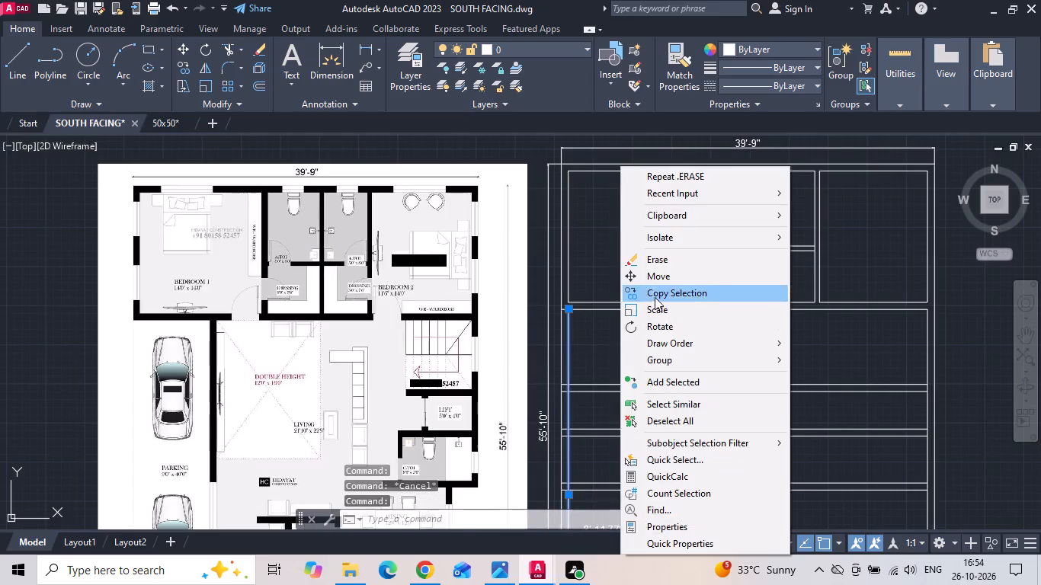
pyautogui.click(655, 297)
pyautogui.moveTo(614, 420); pyautogui.dragTo(501, 313, button='middle')
pyautogui.scroll(1, 491, 295)
pyautogui.moveTo(469, 372); pyautogui.dragTo(483, 374)
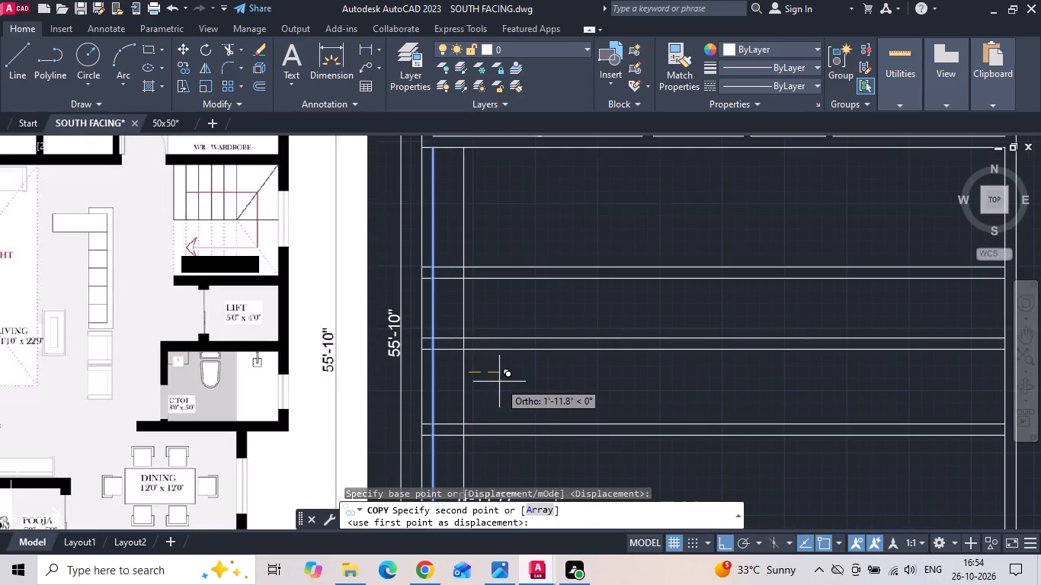
pyautogui.press('8')
pyautogui.write("'3")
pyautogui.press('Return')
pyautogui.press('Escape')
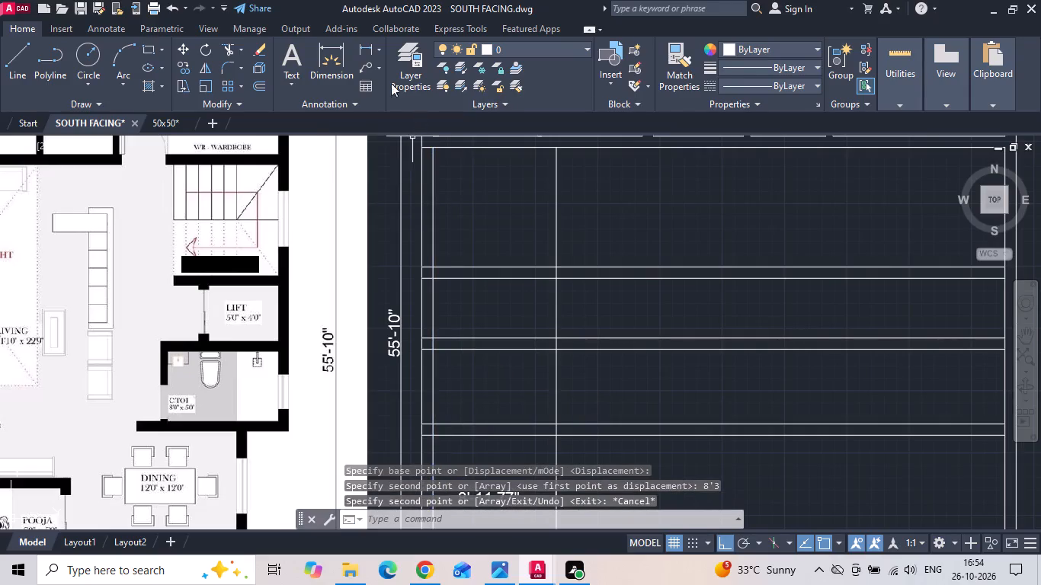
# Dimension the parking width from the outer west line to the new copied line.
pyautogui.click(362, 42)
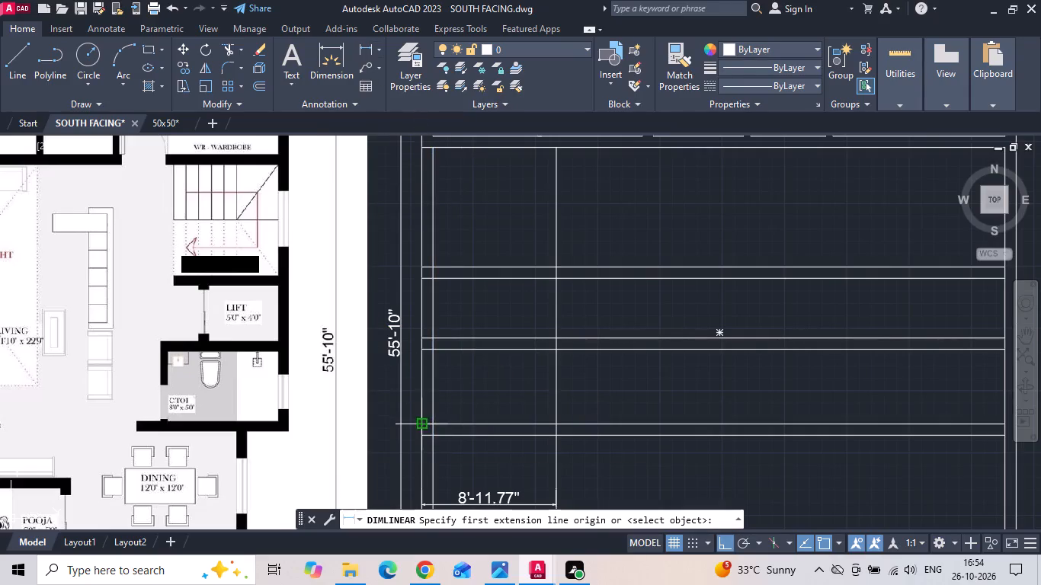
pyautogui.click(418, 410)
pyautogui.click(554, 412)
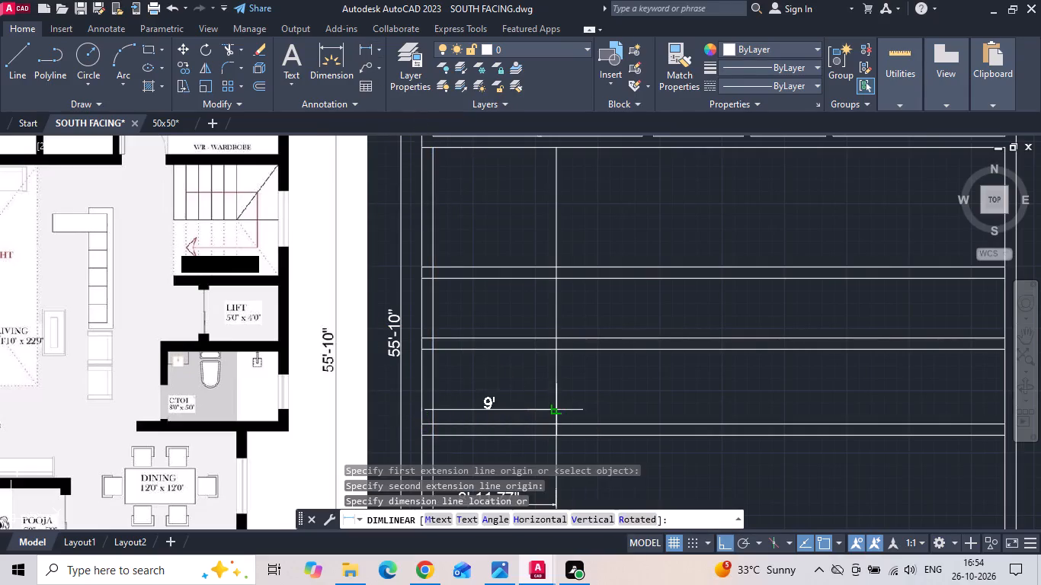
pyautogui.click(555, 403)
# Offset the parking's east line 9" eastward to form the wall between parking and living.
pyautogui.write('o 9')
pyautogui.press('space')
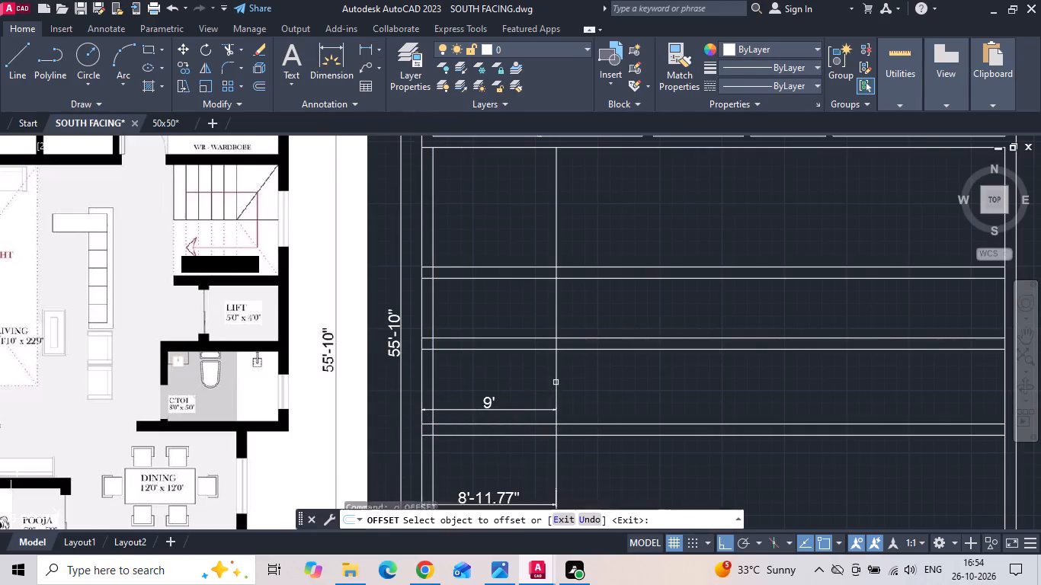
pyautogui.click(556, 375)
pyautogui.click(620, 344)
pyautogui.scroll(-1, 599, 365)
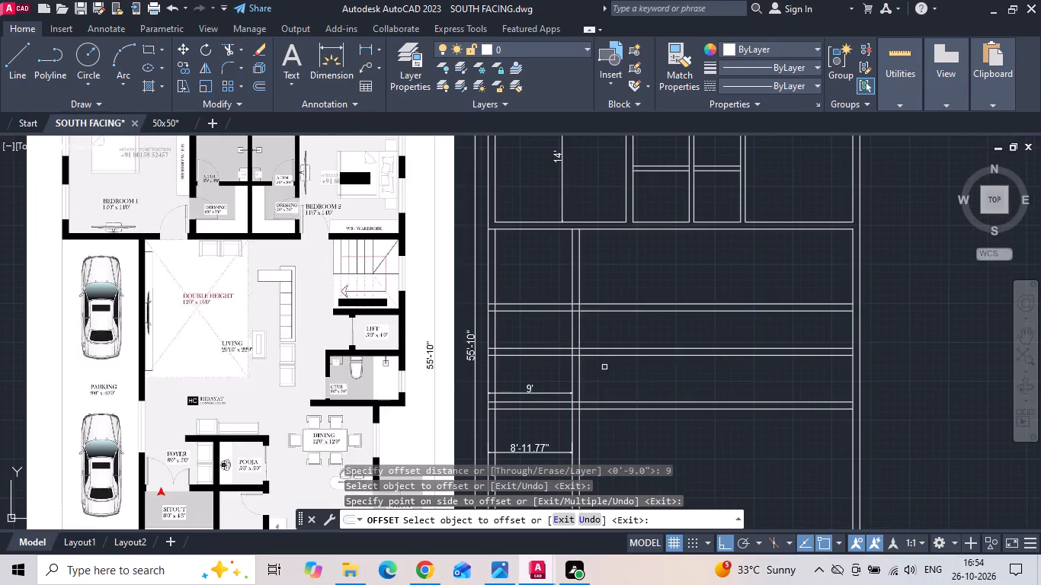
pyautogui.press('Escape')
# Extend the west line of the parking-living wall up to the lower line of the bedroom rooms.
pyautogui.write('ex')
pyautogui.press('space')
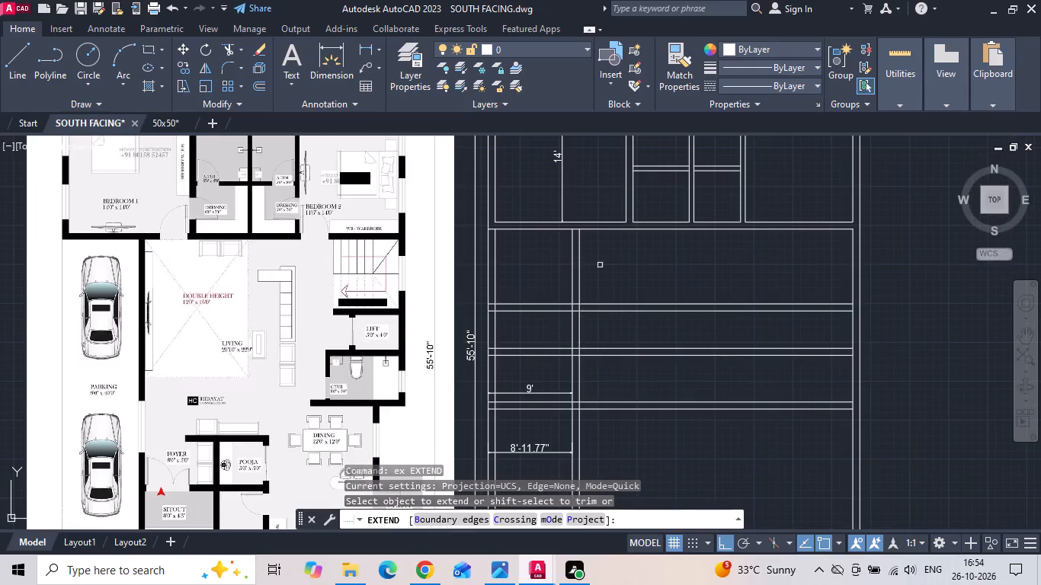
pyautogui.click(572, 246)
pyautogui.press('Escape')
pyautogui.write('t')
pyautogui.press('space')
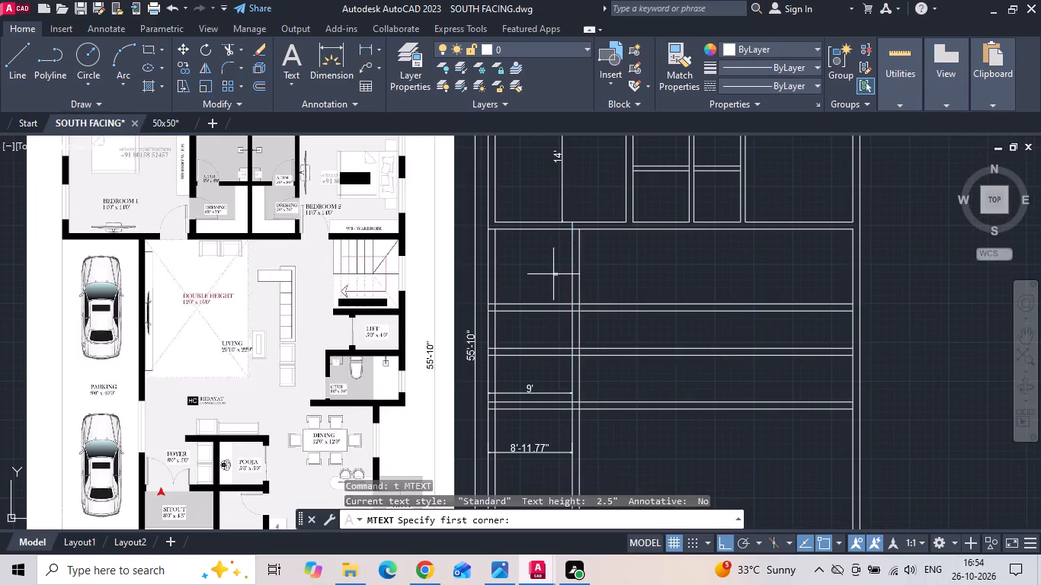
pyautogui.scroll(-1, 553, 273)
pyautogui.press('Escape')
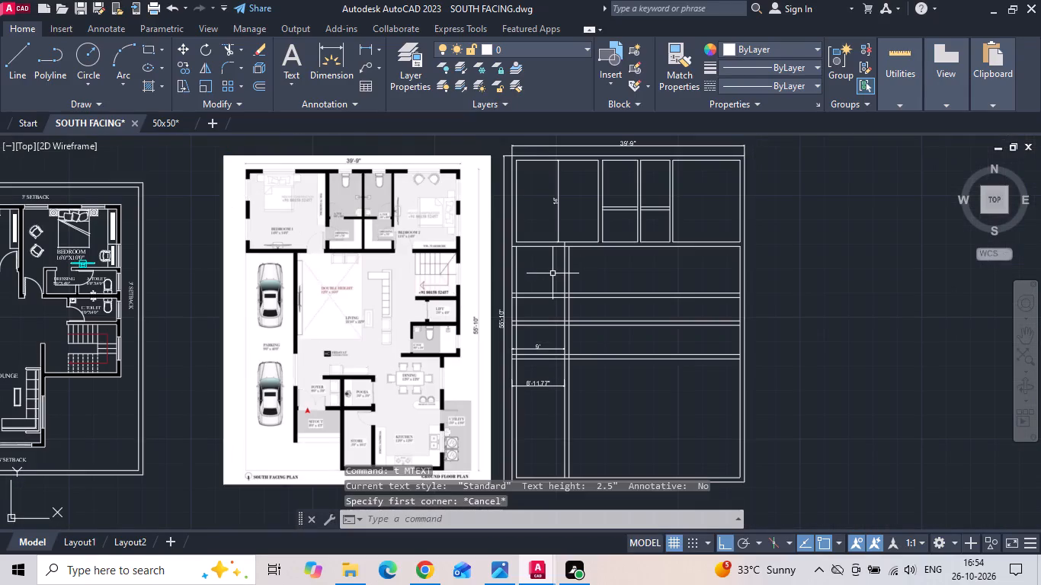
# Trim the horizontal wall lines, their short stubs and the inner boundary lines out of the 9' parking strip on the west side.
pyautogui.write('tr')
pyautogui.press('space')
pyautogui.moveTo(553, 273); pyautogui.dragTo(545, 431)
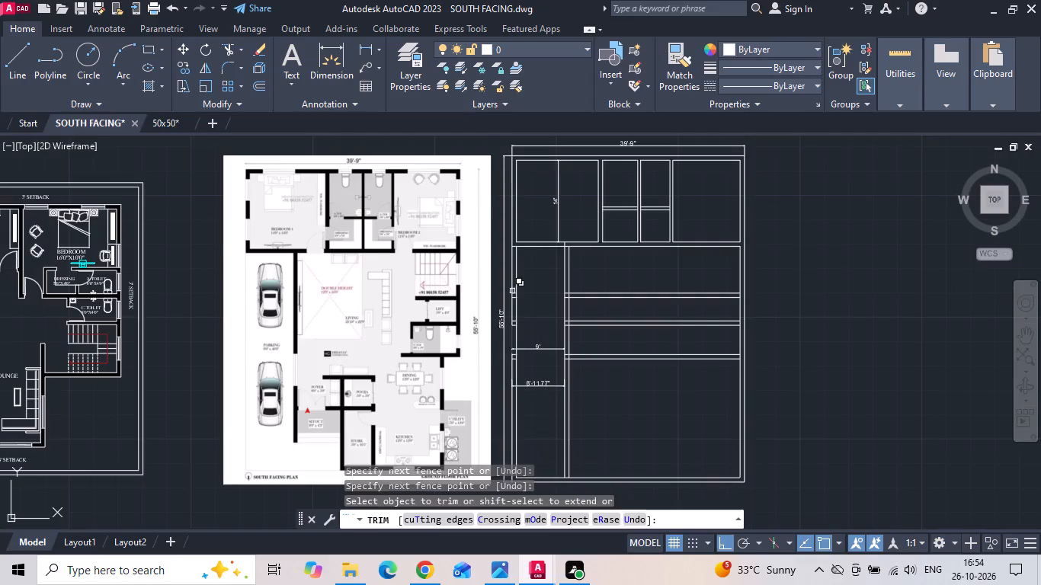
pyautogui.scroll(1, 514, 272)
pyautogui.click(514, 272)
pyautogui.click(514, 296)
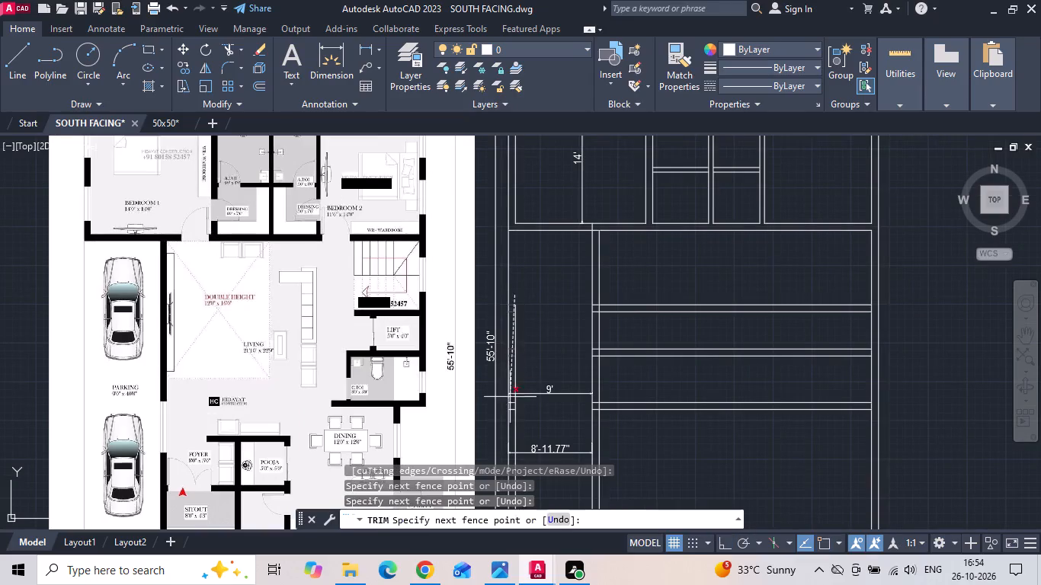
pyautogui.moveTo(511, 410); pyautogui.dragTo(515, 261, button='middle')
pyautogui.scroll(1, 515, 257)
pyautogui.click(518, 376)
pyautogui.click(521, 372)
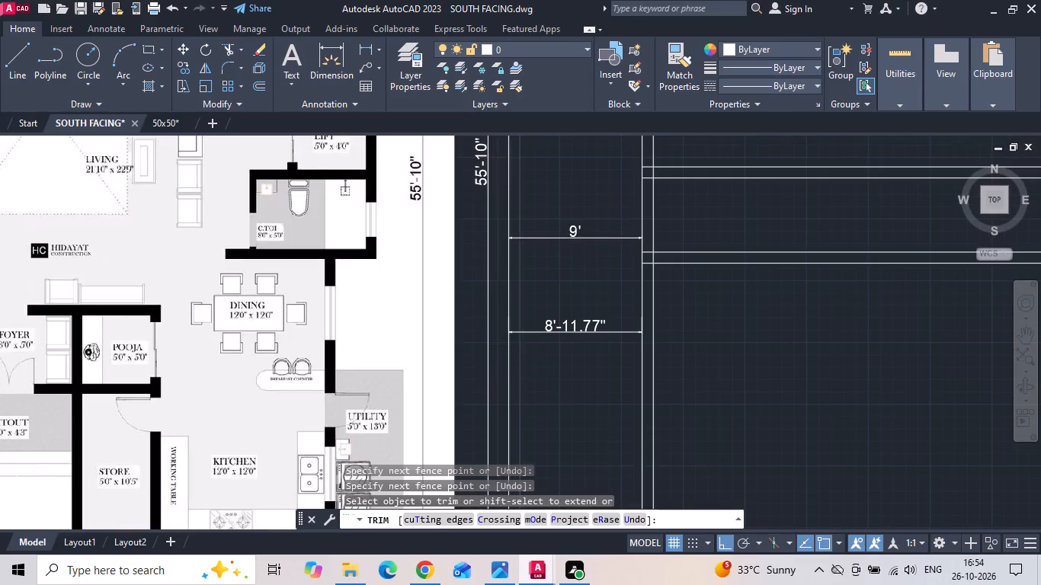
pyautogui.scroll(-2, 549, 263)
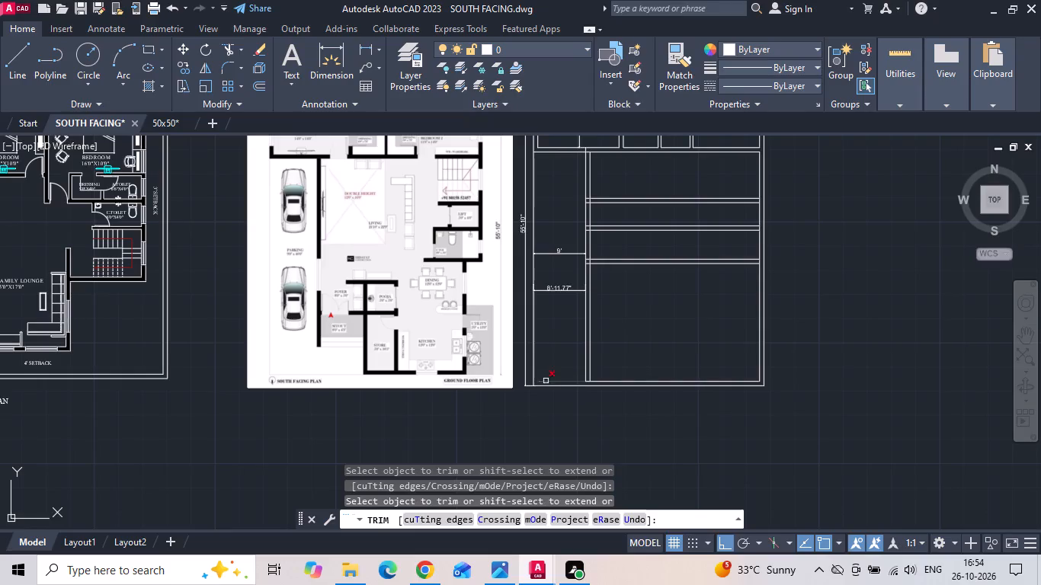
pyautogui.click(546, 382)
# Offset the east line of the parking-living wall 8' eastward to set the foyer and sitout width.
pyautogui.press('Escape')
pyautogui.scroll(1, 355, 193)
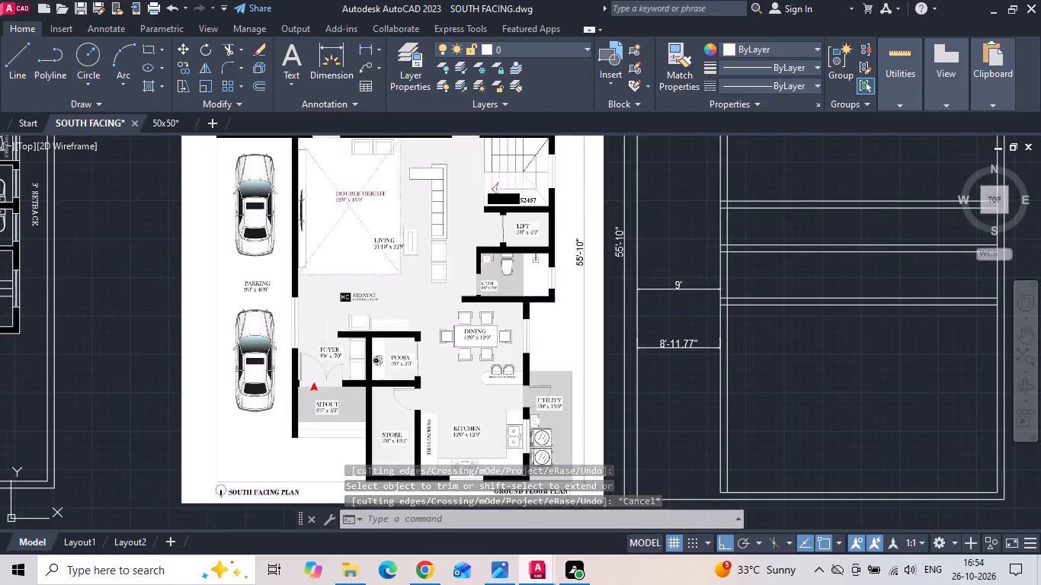
pyautogui.scroll(1, 481, 346)
pyautogui.write('o')
pyautogui.press('space')
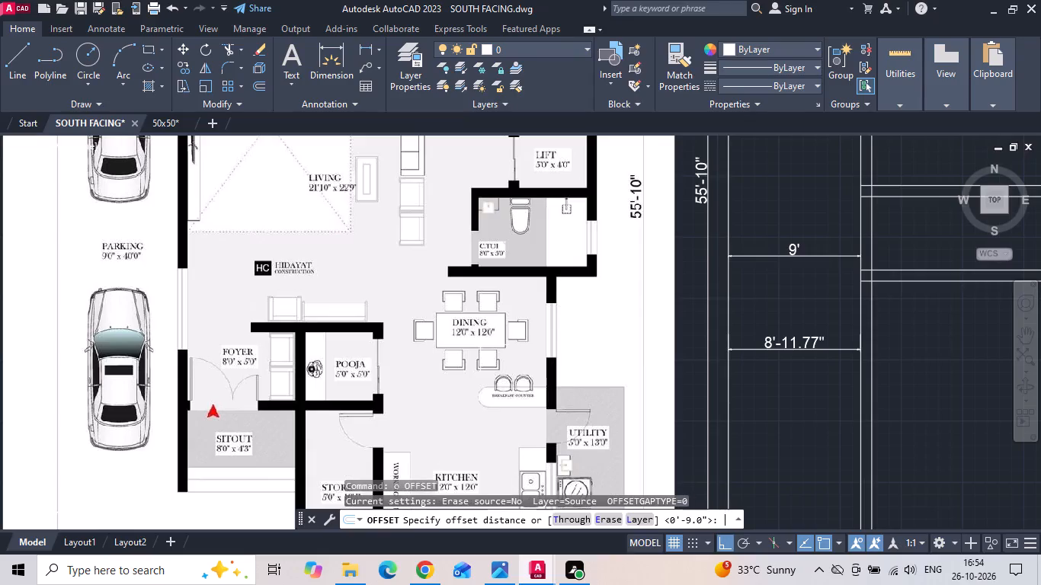
pyautogui.write("8'")
pyautogui.press('Return')
pyautogui.scroll(-1, 360, 323)
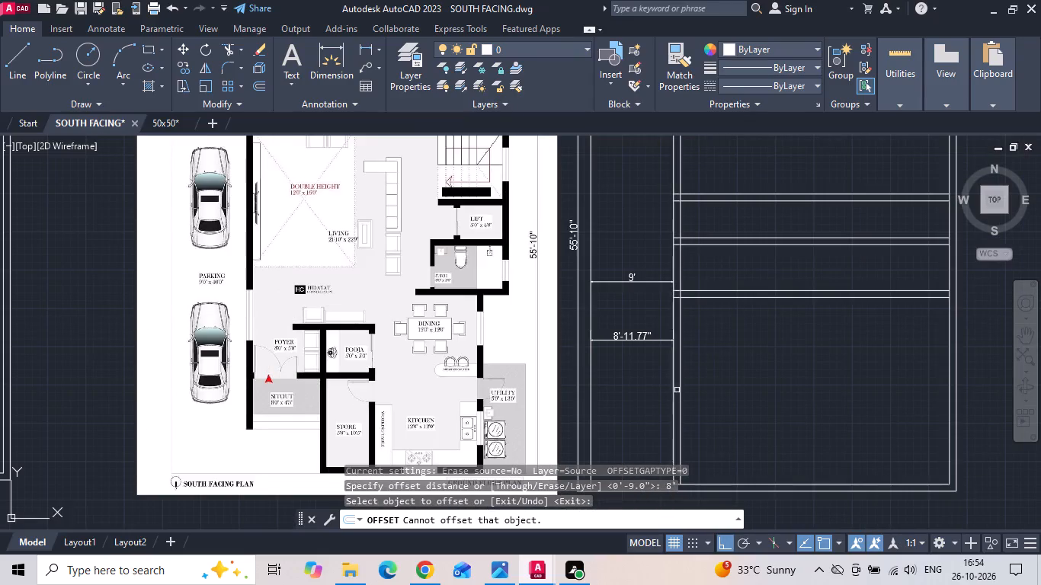
pyautogui.moveTo(679, 395); pyautogui.dragTo(709, 395)
pyautogui.click(736, 387)
pyautogui.press('Escape')
# Offset the new foyer line 9" eastward to form the wall between the foyer and the pooja and store.
pyautogui.write('o')
pyautogui.press('space')
pyautogui.press('9')
pyautogui.press('space')
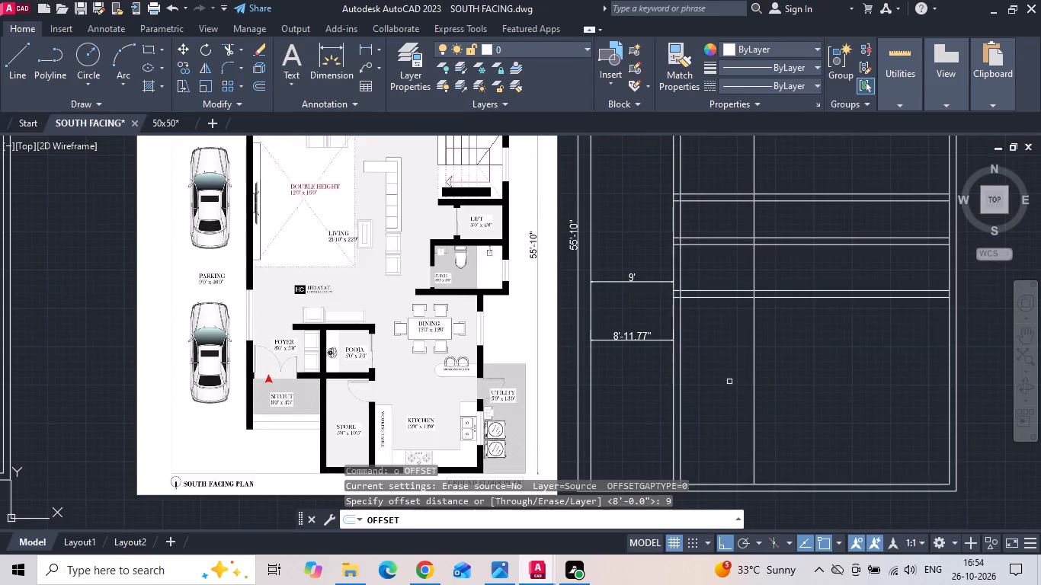
pyautogui.click(758, 350)
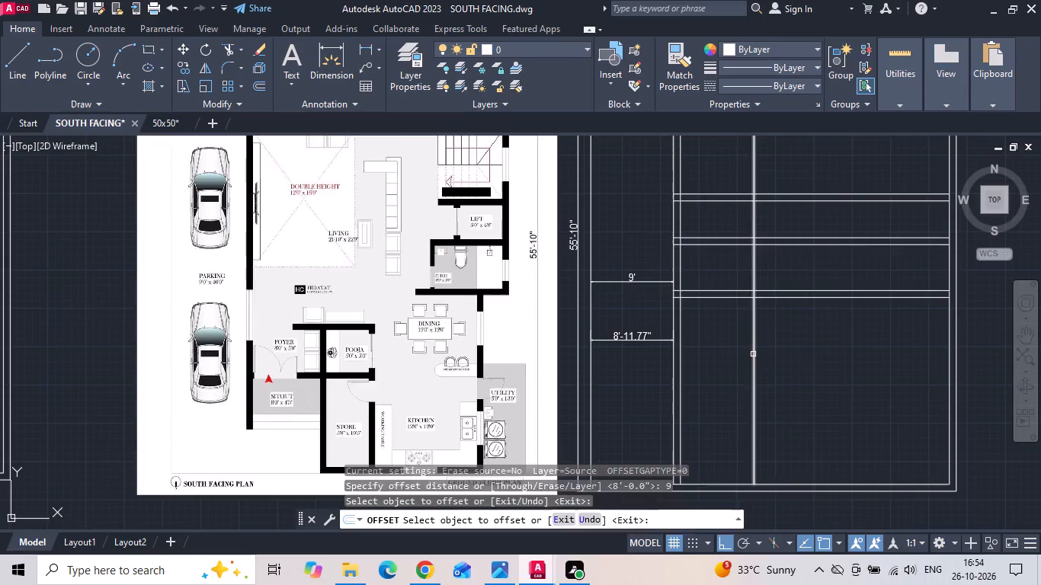
pyautogui.click(753, 354)
pyautogui.click(807, 344)
pyautogui.moveTo(800, 342); pyautogui.dragTo(725, 340, button='middle')
pyautogui.press('Escape')
# Offset the east line of the foyer wall 5' eastward to set the pooja and store width.
pyautogui.write("o 5'")
pyautogui.press('Return')
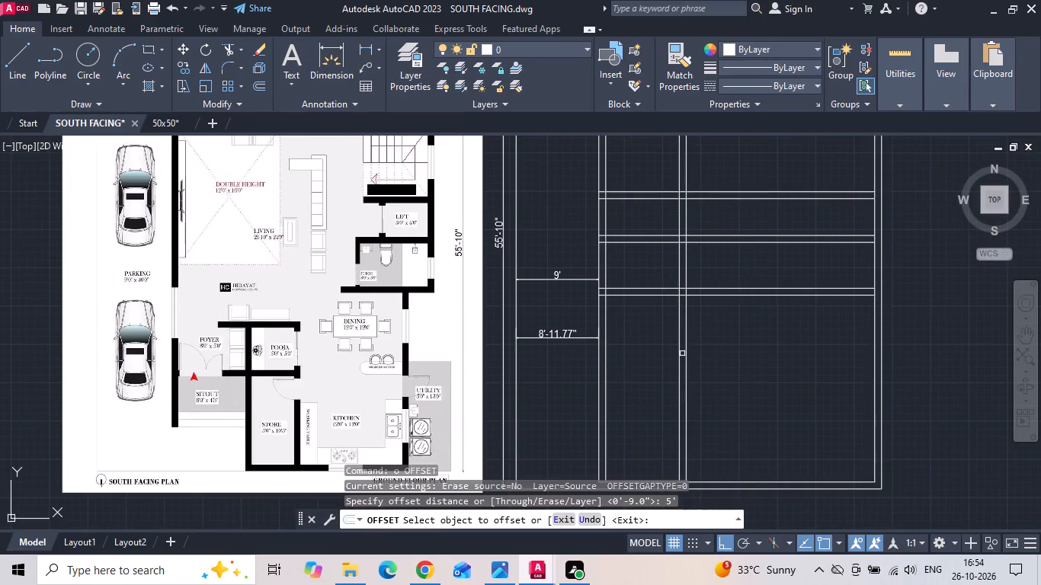
pyautogui.click(687, 344)
pyautogui.click(712, 336)
pyautogui.press('Escape')
# Offset the new pooja-store line 9" eastward to form the east wall of the pooja and store.
pyautogui.write('o')
pyautogui.press('space')
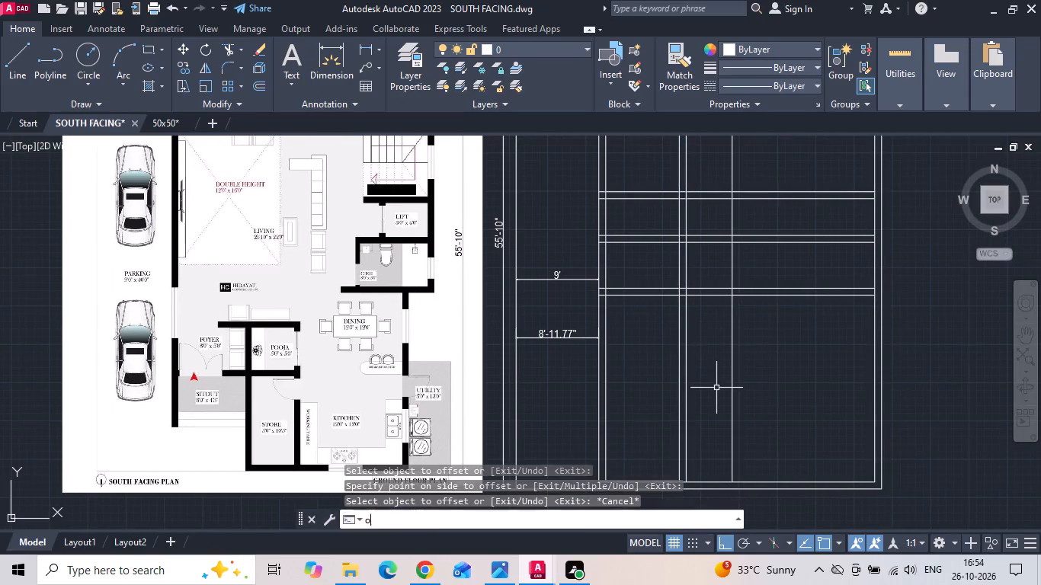
pyautogui.write('9')
pyautogui.press('space')
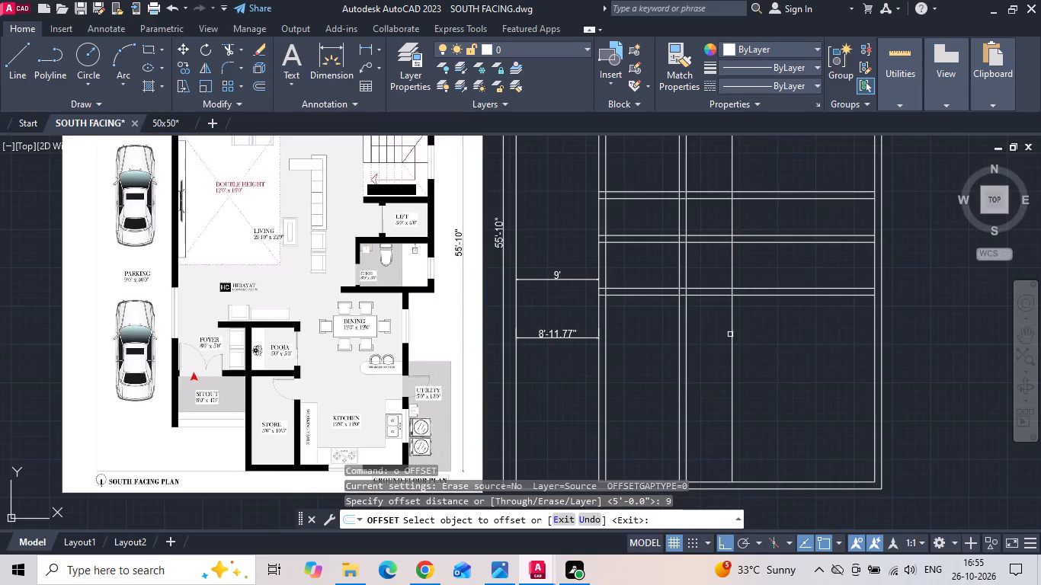
pyautogui.click(732, 328)
pyautogui.click(758, 321)
pyautogui.press('Escape')
# Offset the inner south boundary line 10'5" northward to set the store length.
pyautogui.press('o')
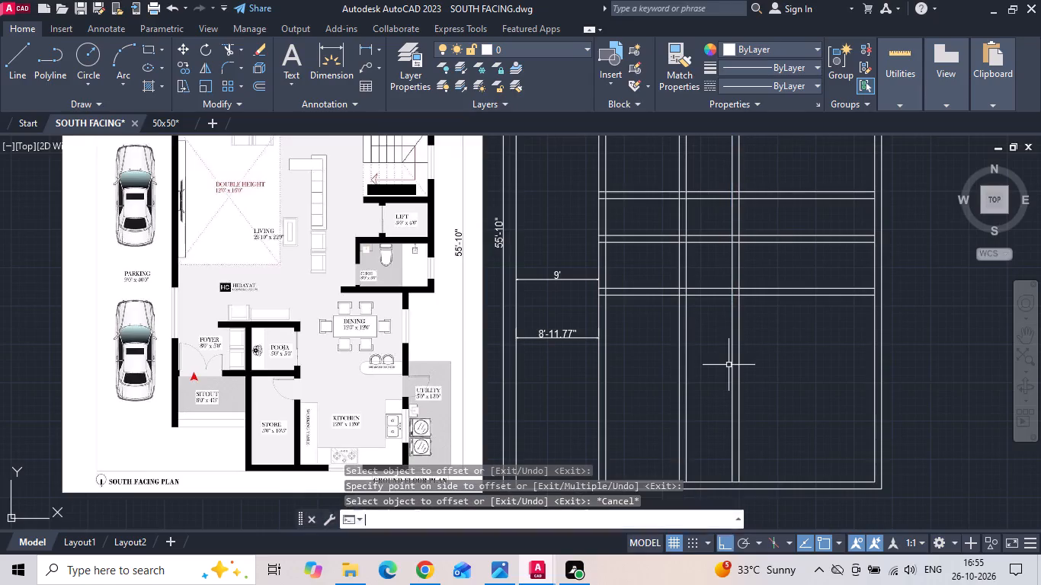
pyautogui.press('space')
pyautogui.write("10'5")
pyautogui.press('space')
pyautogui.moveTo(698, 408); pyautogui.dragTo(683, 384, button='middle')
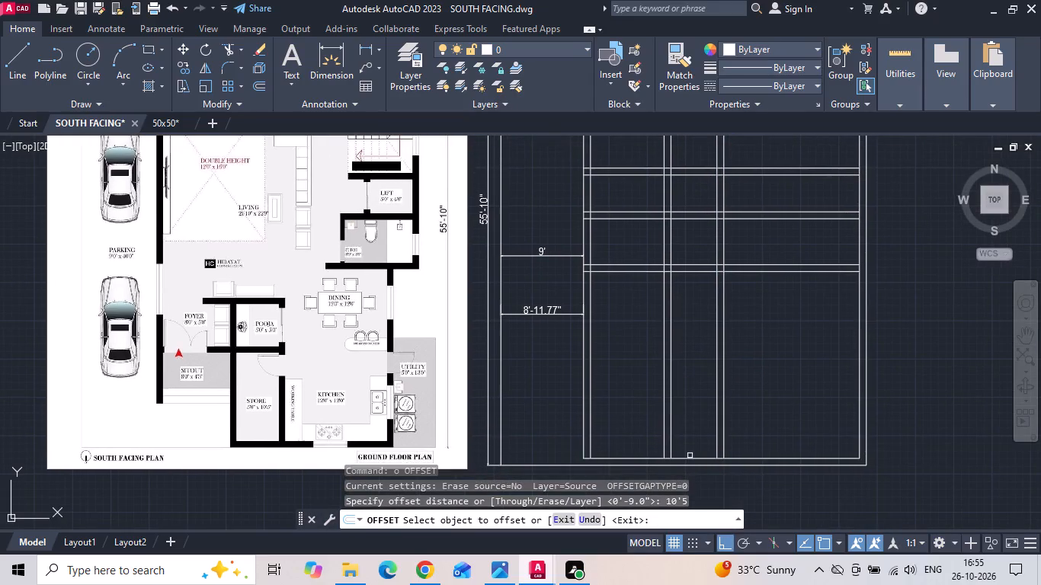
pyautogui.click(690, 459)
pyautogui.click(696, 403)
pyautogui.press('Escape')
# Offset the store's north line 9" northward to form the wall between store and pooja.
pyautogui.write('o')
pyautogui.press('space')
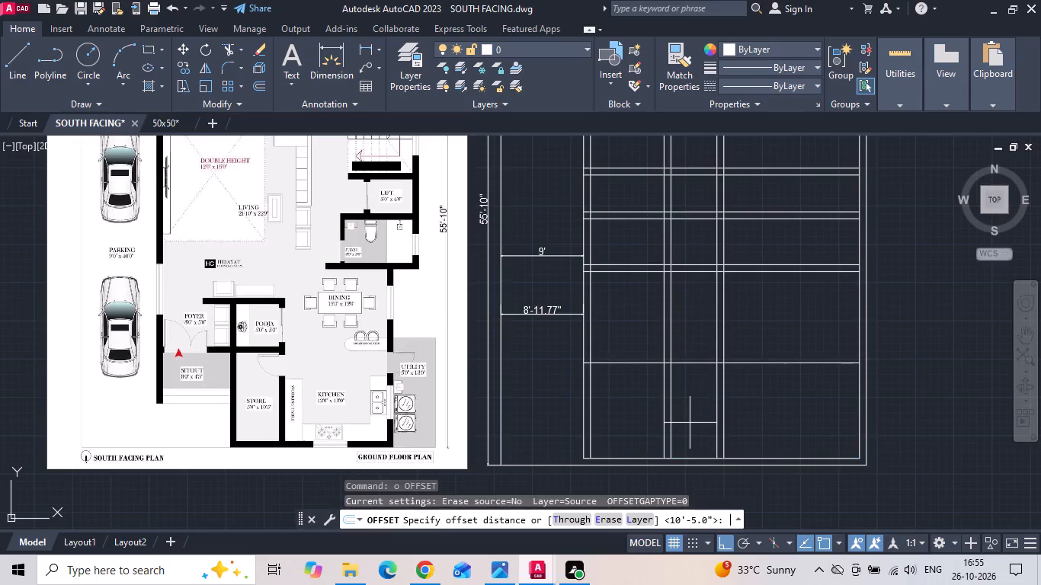
pyautogui.write('9')
pyautogui.press('space')
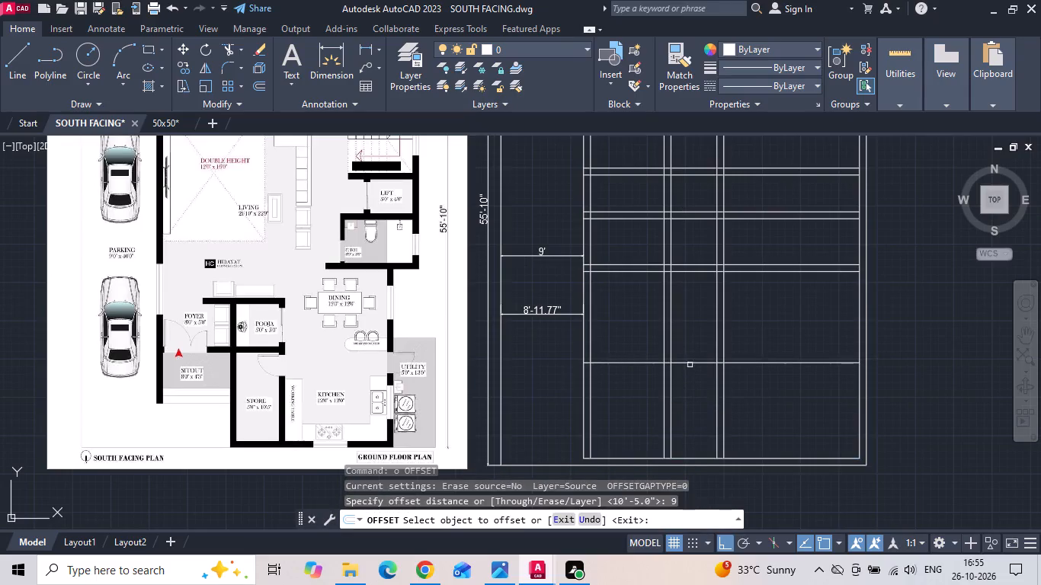
pyautogui.click(692, 363)
pyautogui.click(692, 334)
pyautogui.press('Escape')
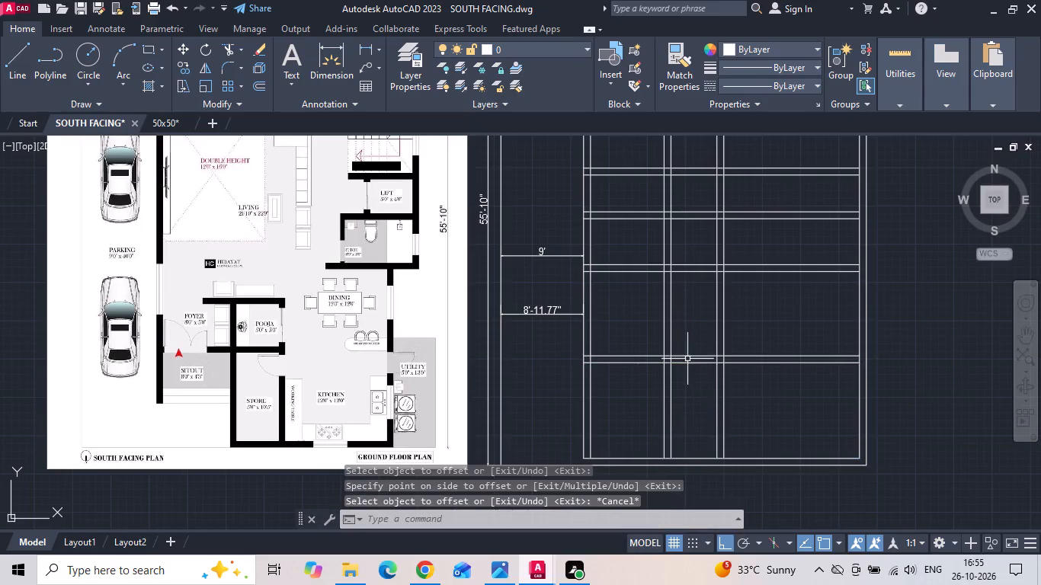
# Offset the upper line of the store-pooja wall 5' northward to set the pooja depth.
pyautogui.press('o')
pyautogui.press('space')
pyautogui.write("5'")
pyautogui.press('Return')
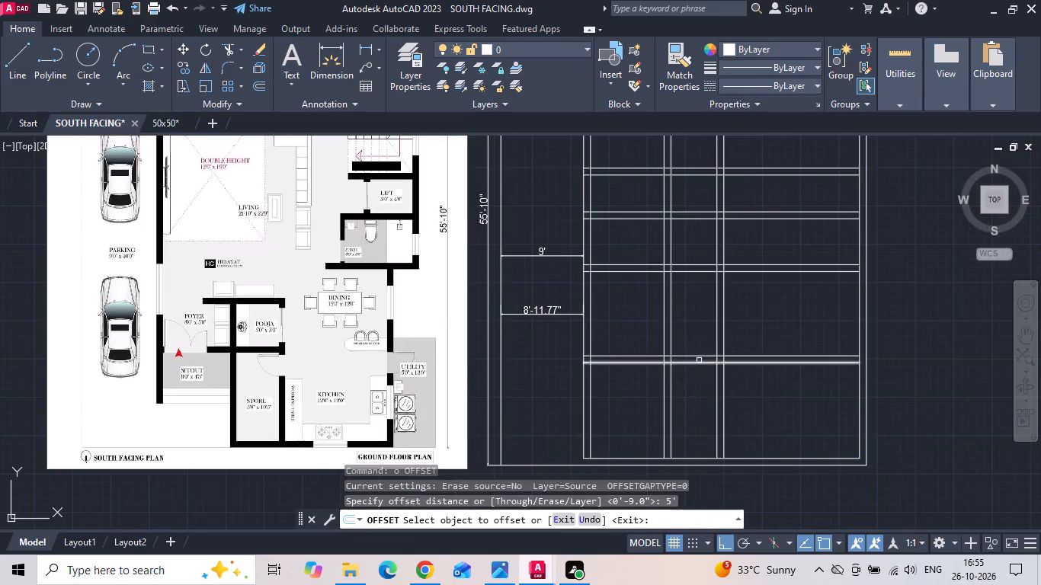
pyautogui.click(698, 358)
pyautogui.click(689, 316)
pyautogui.press('Escape')
# Offset the pooja's north line 9" northward to form its upper wall.
pyautogui.write('o 9')
pyautogui.press('space')
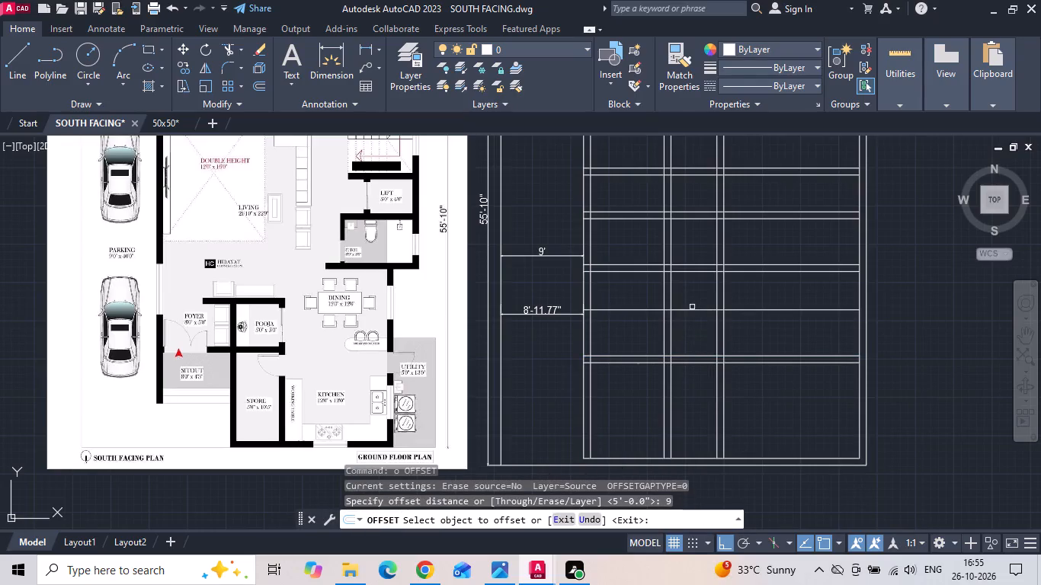
pyautogui.click(693, 309)
pyautogui.click(694, 298)
pyautogui.press('Escape')
# Trim the pooja and store horizontal wall lines east of the pooja-store wall, out of the dining and kitchen area.
pyautogui.press('t')
pyautogui.press('r')
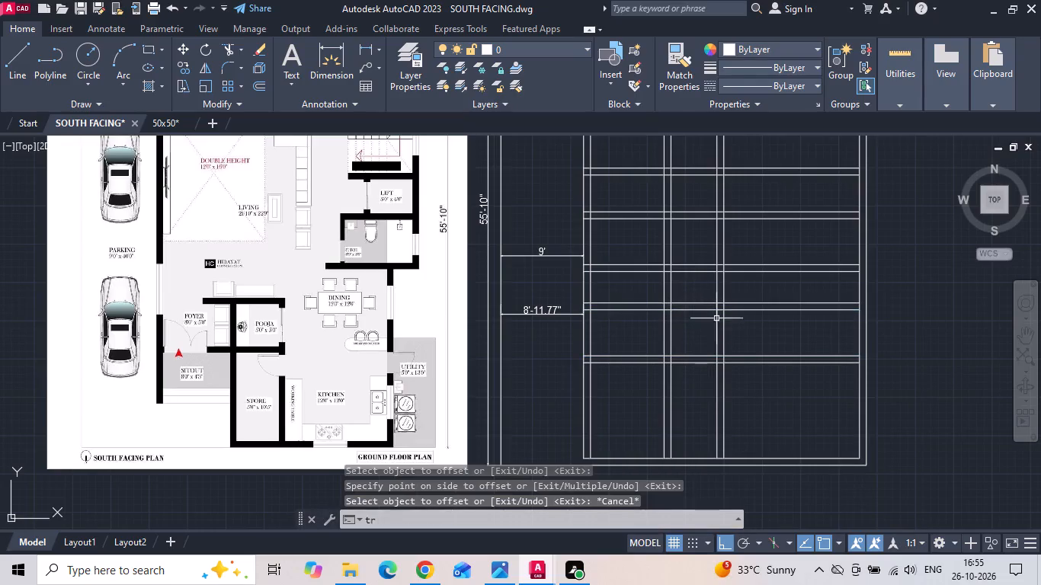
pyautogui.press('space')
pyautogui.moveTo(735, 296); pyautogui.dragTo(737, 390)
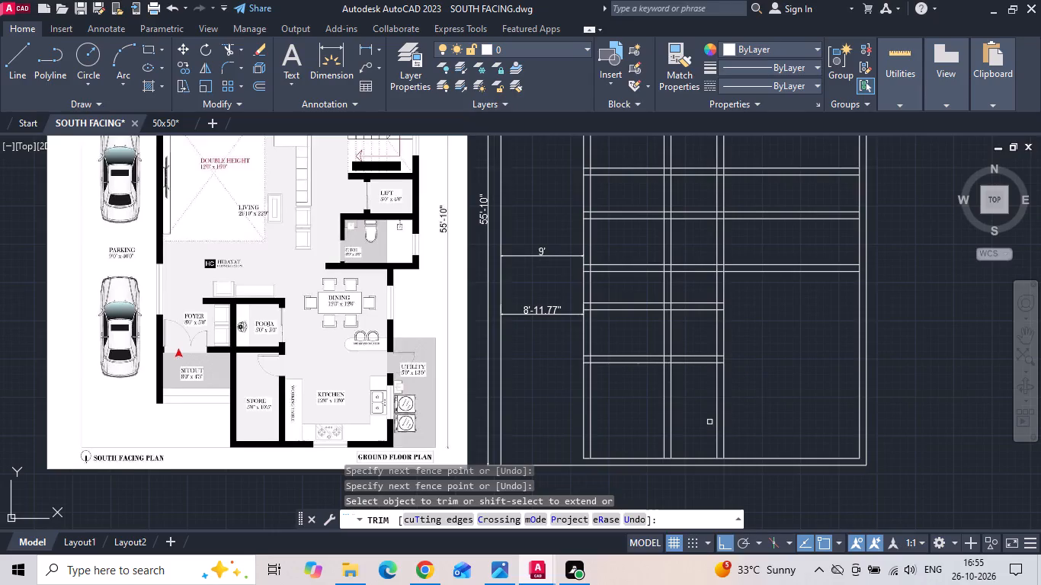
pyautogui.moveTo(706, 401); pyautogui.dragTo(700, 426, button='middle')
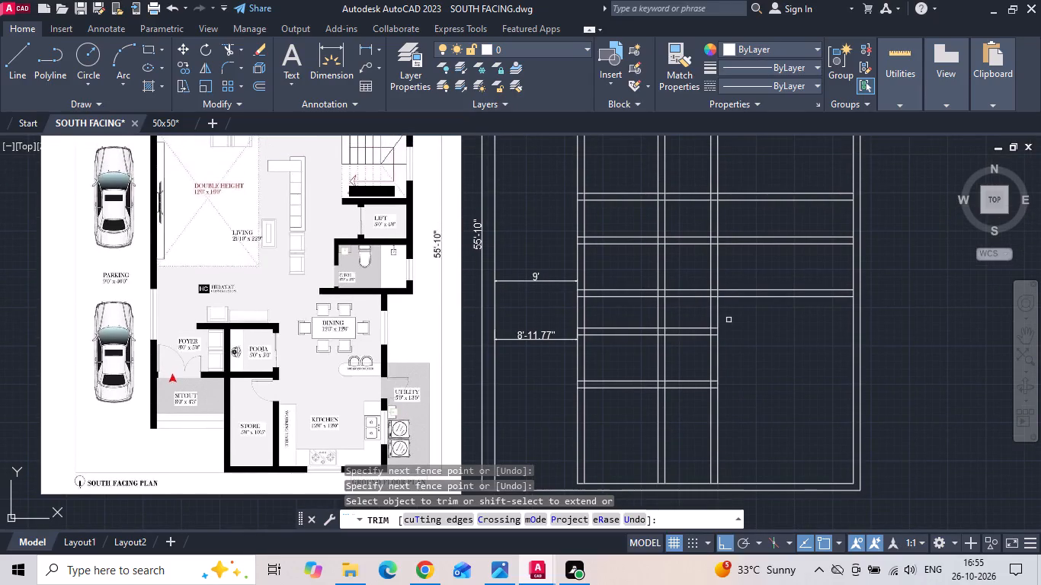
# Trim the vertical wall lines above the pooja and the horizontal lift and toilet lines out of the living area.
pyautogui.click(731, 318)
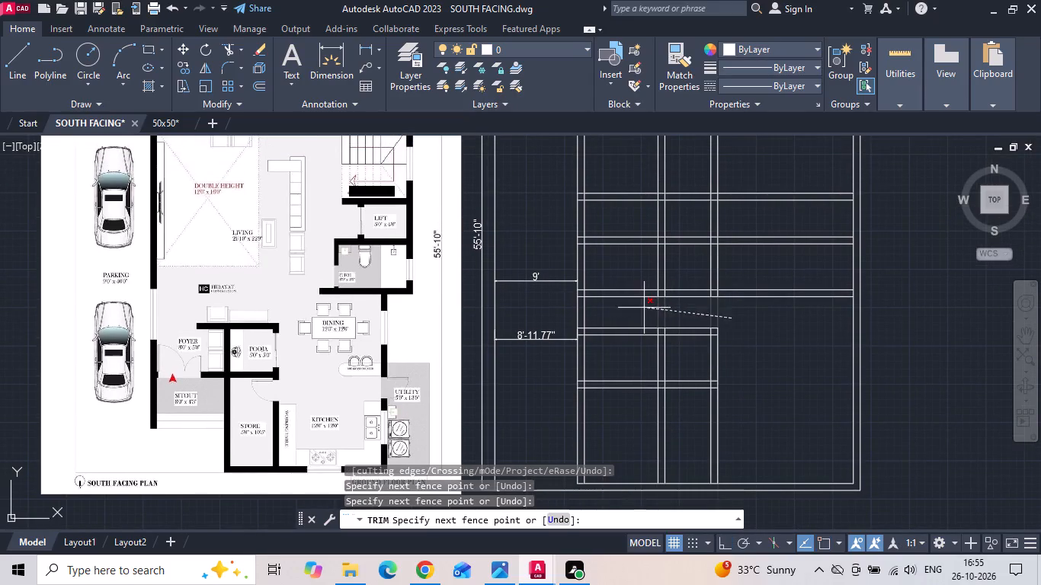
pyautogui.click(644, 308)
pyautogui.moveTo(639, 313); pyautogui.dragTo(623, 358, button='middle')
pyautogui.moveTo(623, 358); pyautogui.dragTo(623, 346)
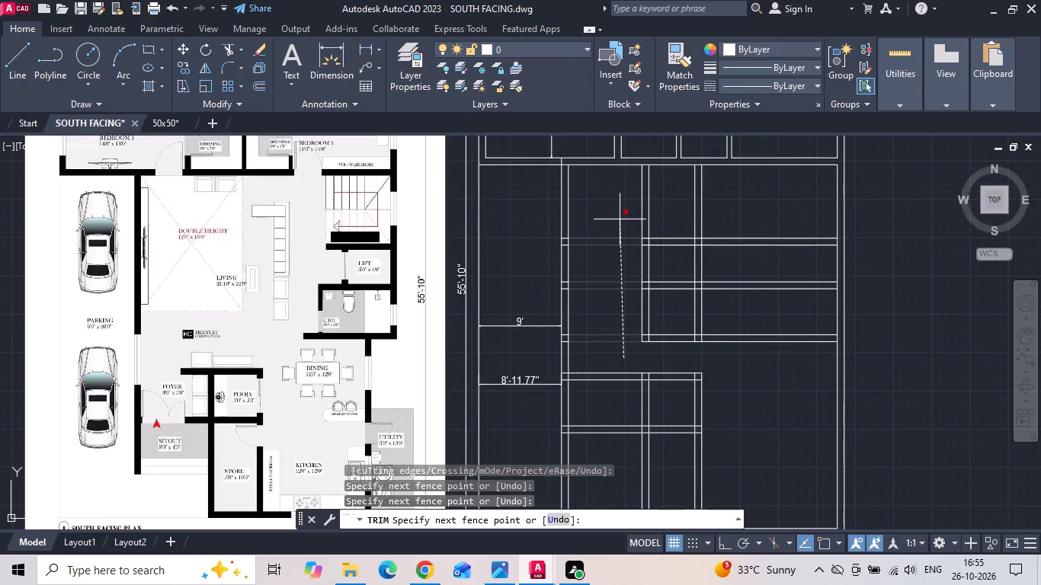
pyautogui.click(620, 219)
pyautogui.moveTo(620, 219); pyautogui.dragTo(715, 210)
pyautogui.moveTo(693, 228); pyautogui.dragTo(672, 360)
pyautogui.press('Escape')
# Erase the leftover line pieces inside the living area, west of the lift and toilet block.
pyautogui.moveTo(540, 229); pyautogui.dragTo(546, 239)
pyautogui.click(676, 366)
pyautogui.press('Delete')
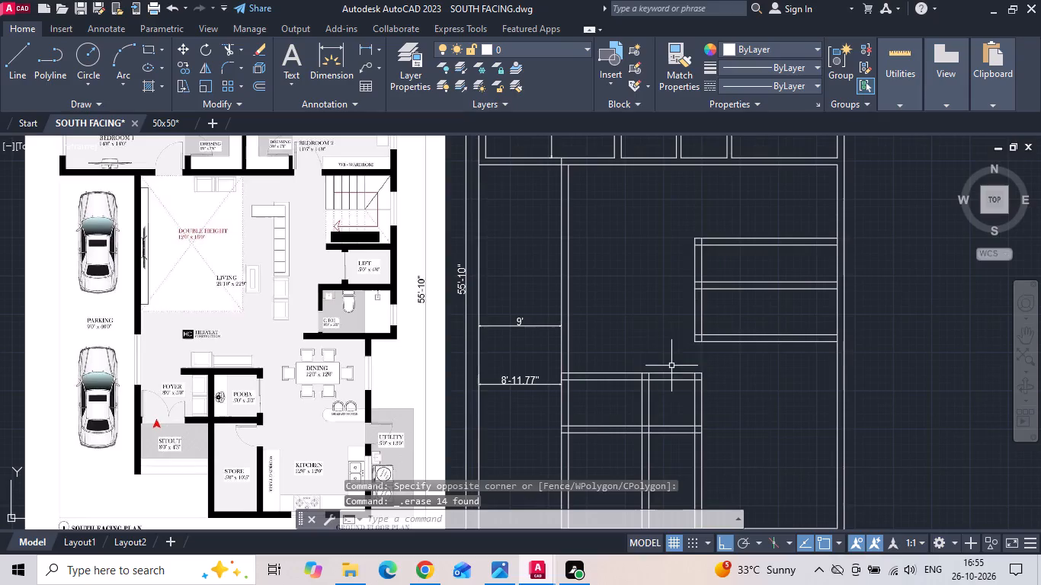
# Copy the east line of the pooja-store wall 12' eastward to set the kitchen and dining width.
pyautogui.scroll(-1, 611, 319)
pyautogui.scroll(1, 645, 325)
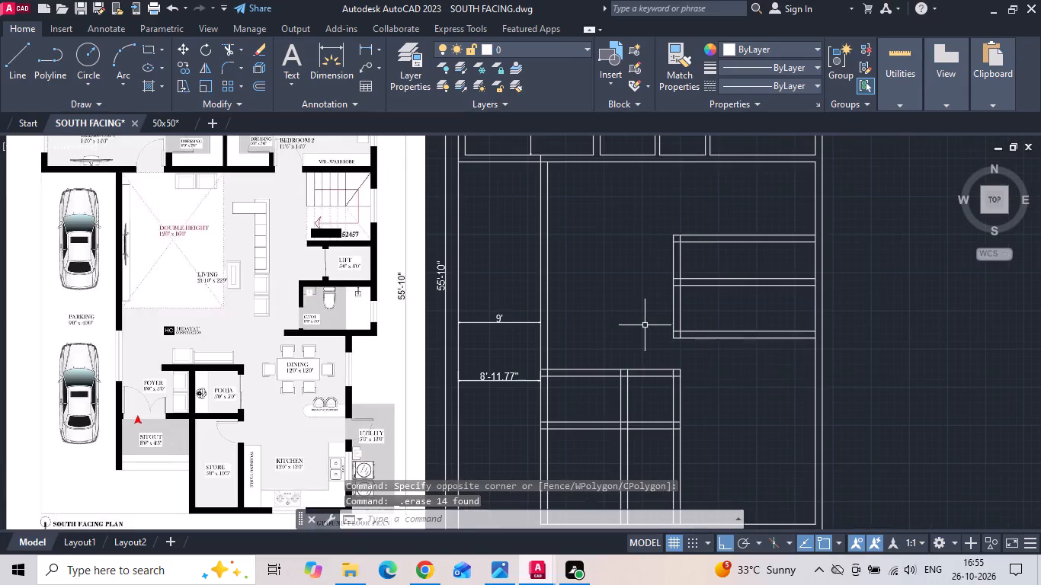
pyautogui.moveTo(646, 328); pyautogui.dragTo(546, 331, button='middle')
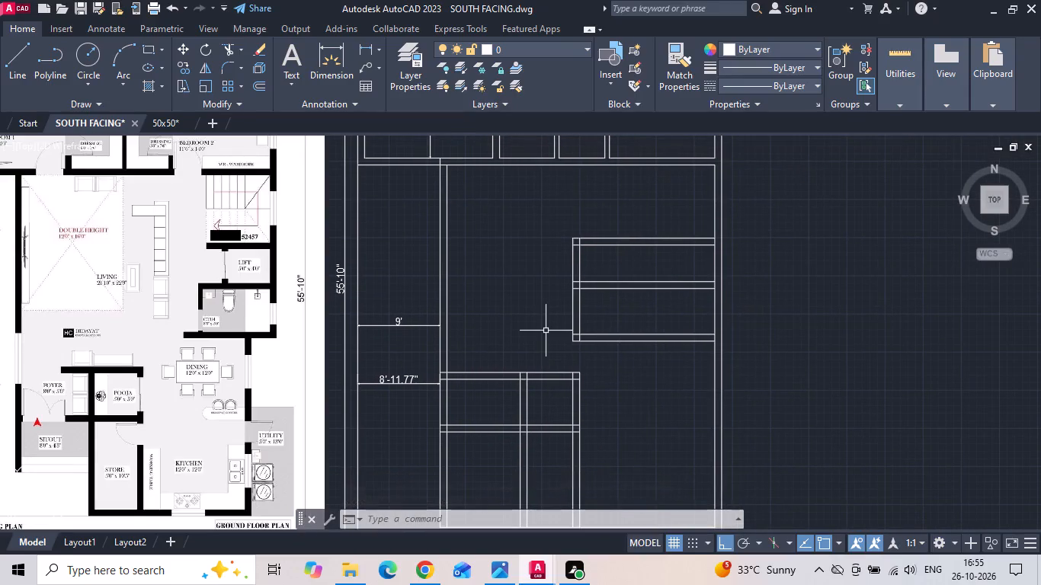
pyautogui.moveTo(554, 363); pyautogui.dragTo(549, 335, button='middle')
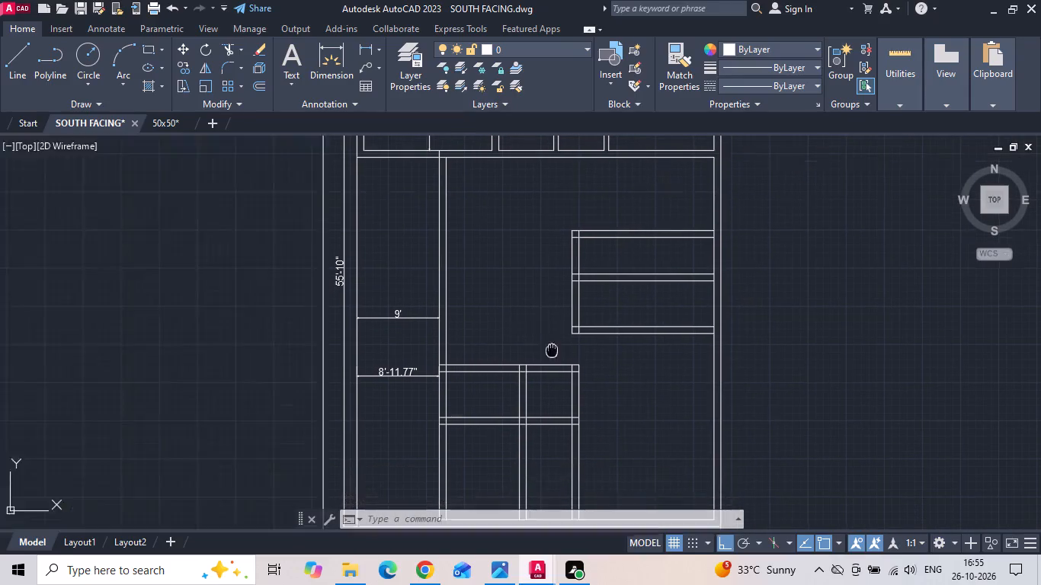
pyautogui.moveTo(549, 335); pyautogui.dragTo(534, 258, button='middle')
pyautogui.click(558, 380)
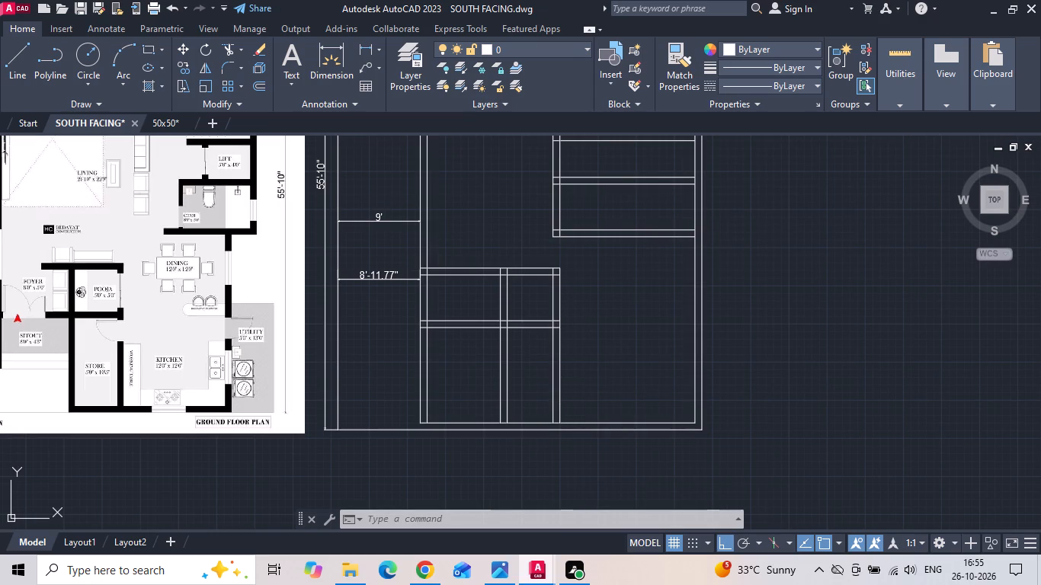
pyautogui.rightClick(558, 380)
pyautogui.click(597, 294)
pyautogui.moveTo(612, 315); pyautogui.dragTo(628, 317)
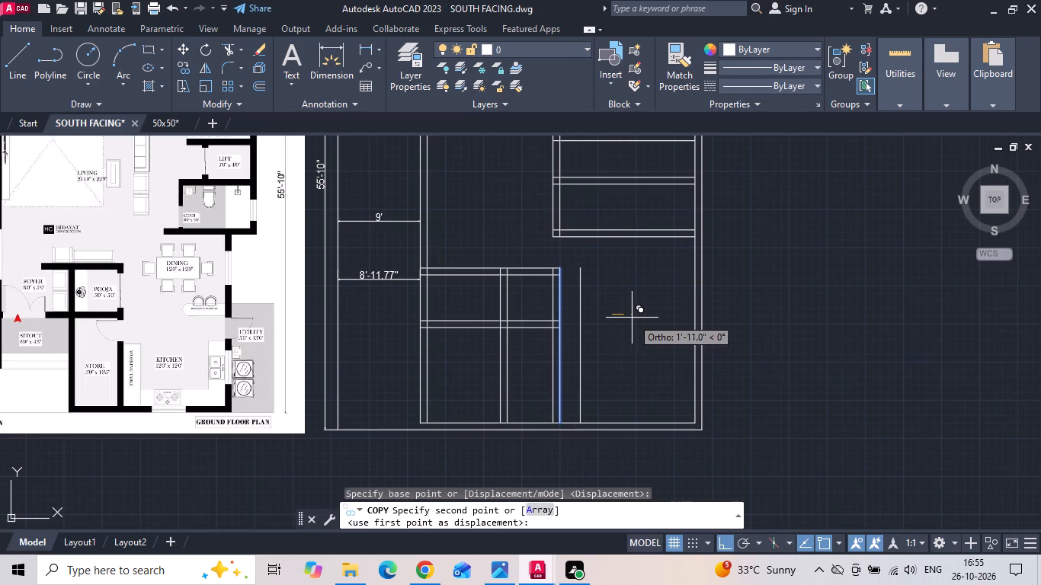
pyautogui.write('12')
pyautogui.press("'")
pyautogui.press('Return')
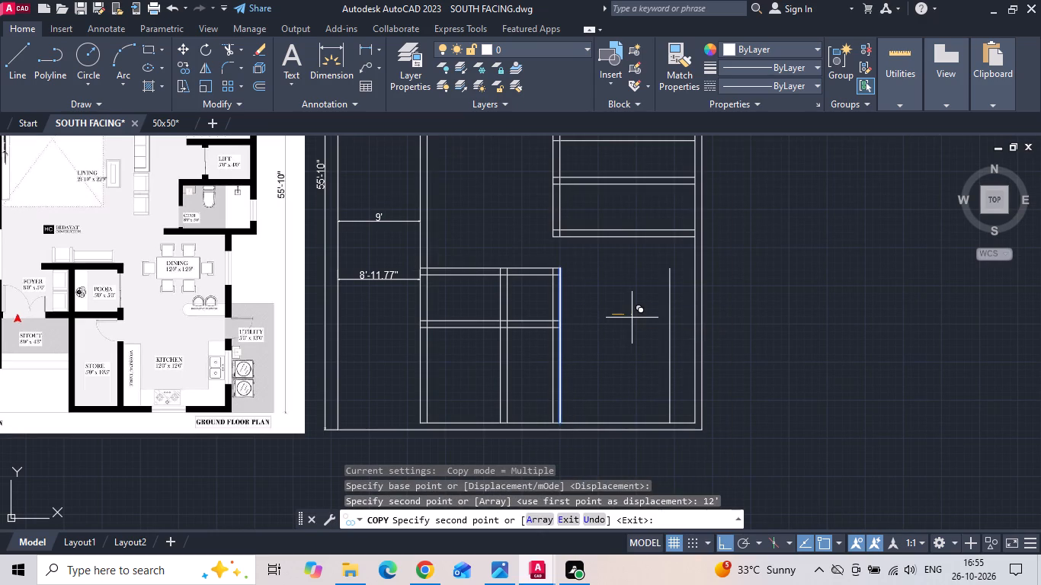
pyautogui.press('Escape')
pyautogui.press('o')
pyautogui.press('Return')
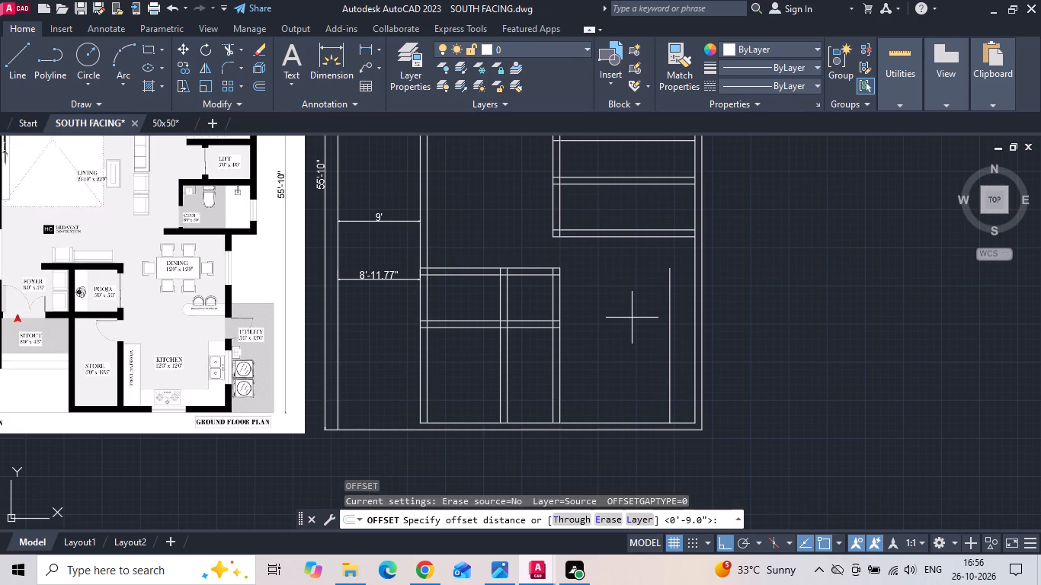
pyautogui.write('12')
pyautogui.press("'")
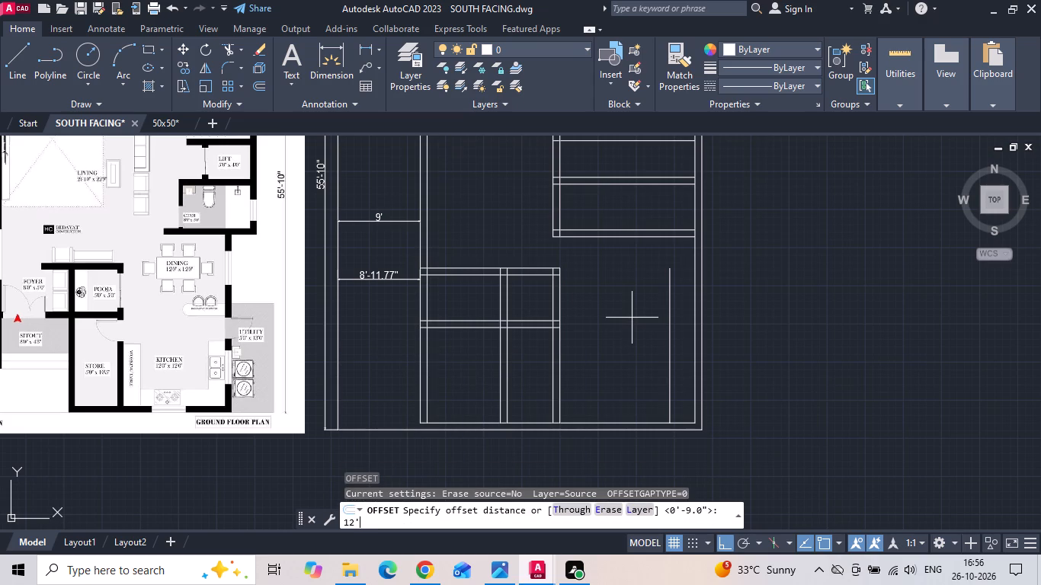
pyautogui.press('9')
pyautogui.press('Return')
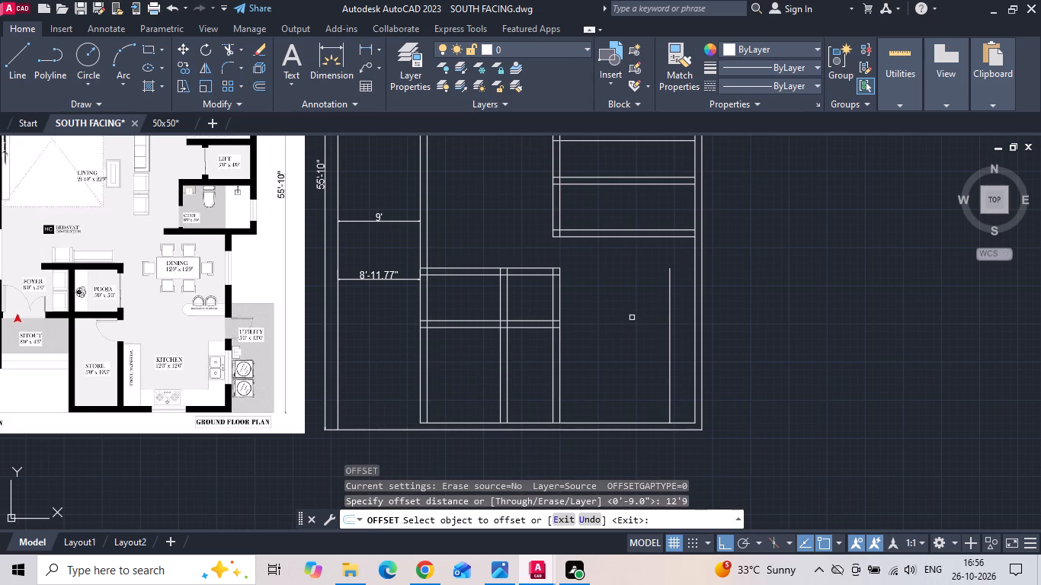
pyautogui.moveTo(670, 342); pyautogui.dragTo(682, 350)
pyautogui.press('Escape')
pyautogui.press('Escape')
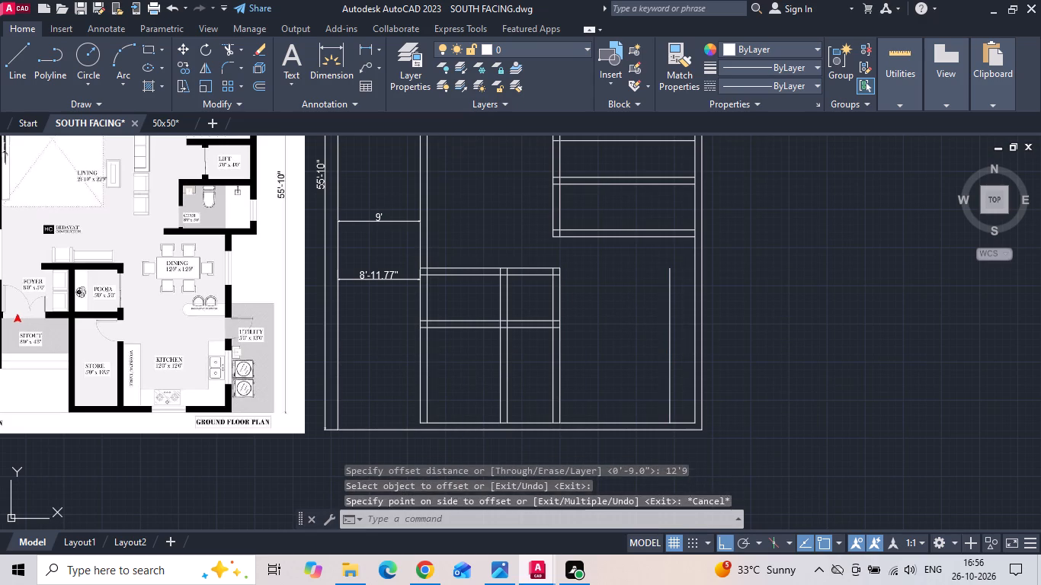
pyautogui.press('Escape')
# Offset the copied kitchen line 9" eastward to form the wall between kitchen and utility.
pyautogui.press('o')
pyautogui.press('space')
pyautogui.write('9')
pyautogui.press('space')
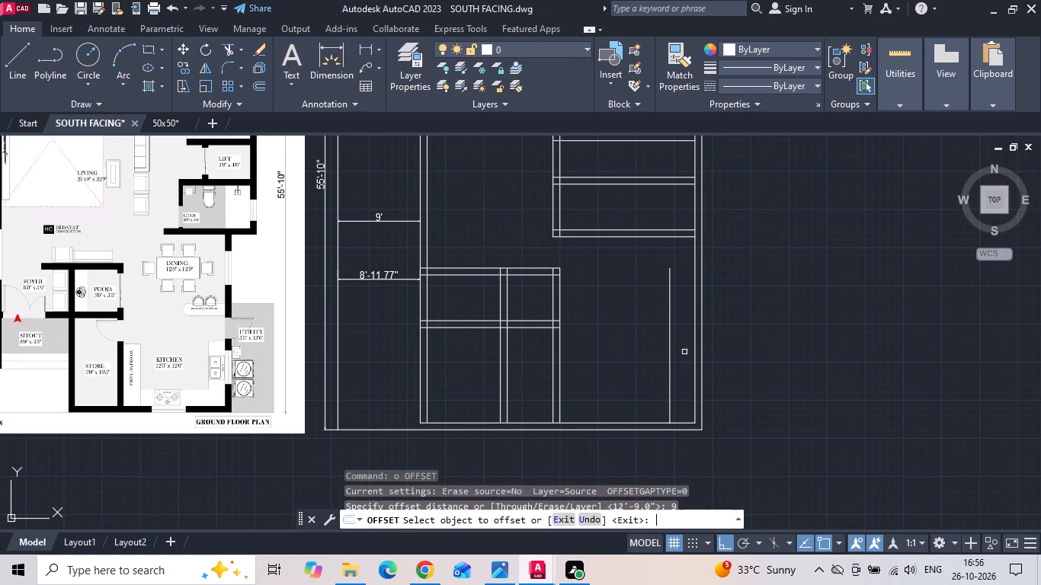
pyautogui.moveTo(670, 372); pyautogui.dragTo(683, 365)
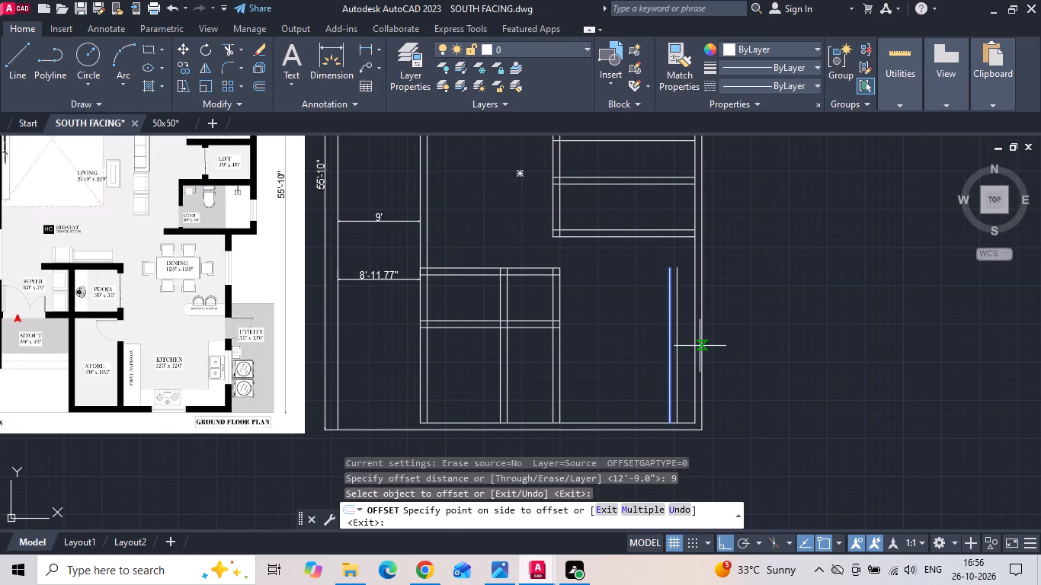
pyautogui.click(700, 346)
pyautogui.press('Escape')
# Extend the kitchen-utility wall lines to the toilet's south wall and the outer south line, and the toilet's south line to the outer east line.
pyautogui.write('ex')
pyautogui.press('space')
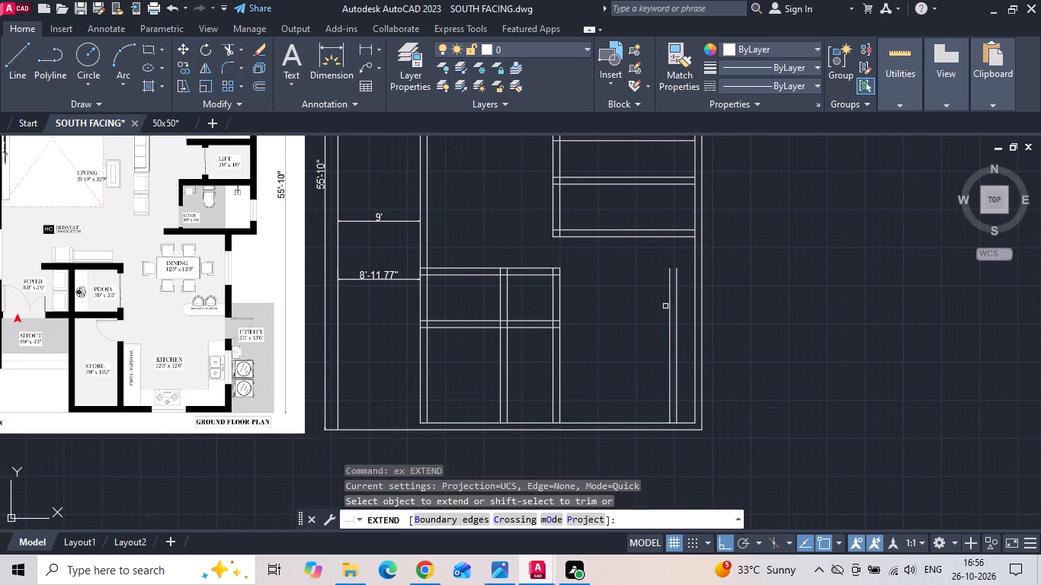
pyautogui.click(668, 296)
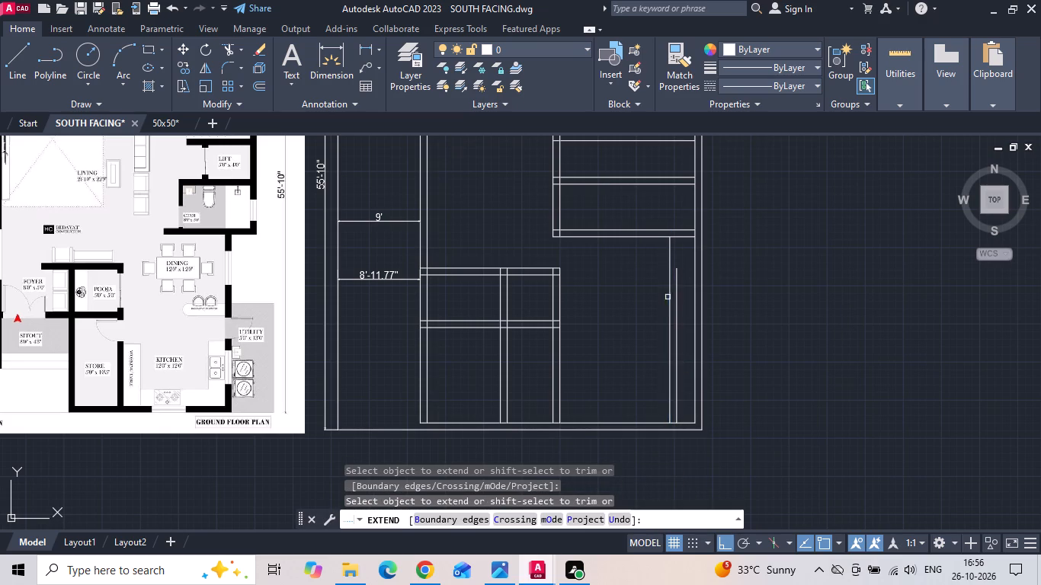
pyautogui.click(678, 328)
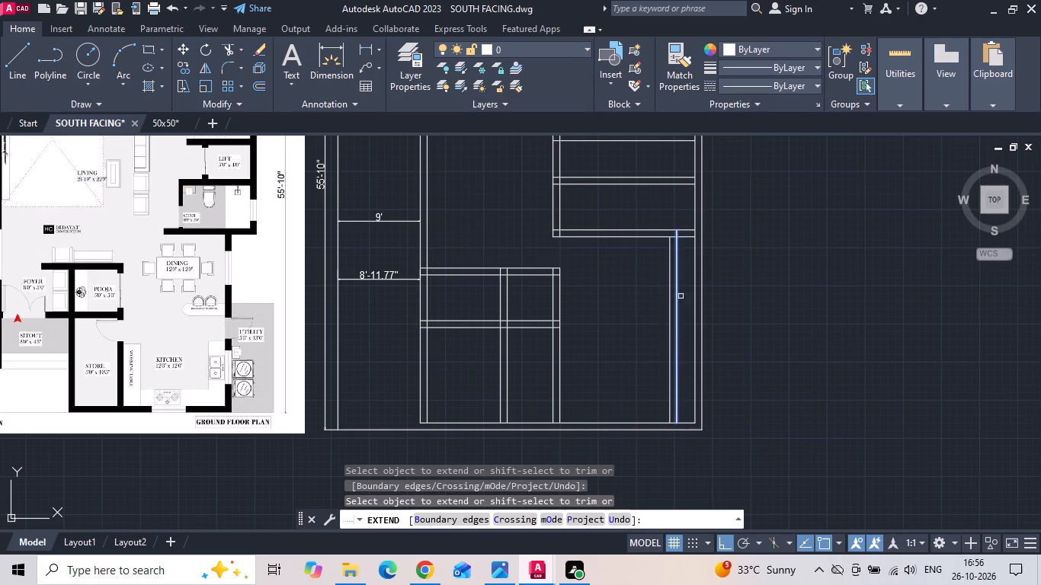
pyautogui.click(693, 238)
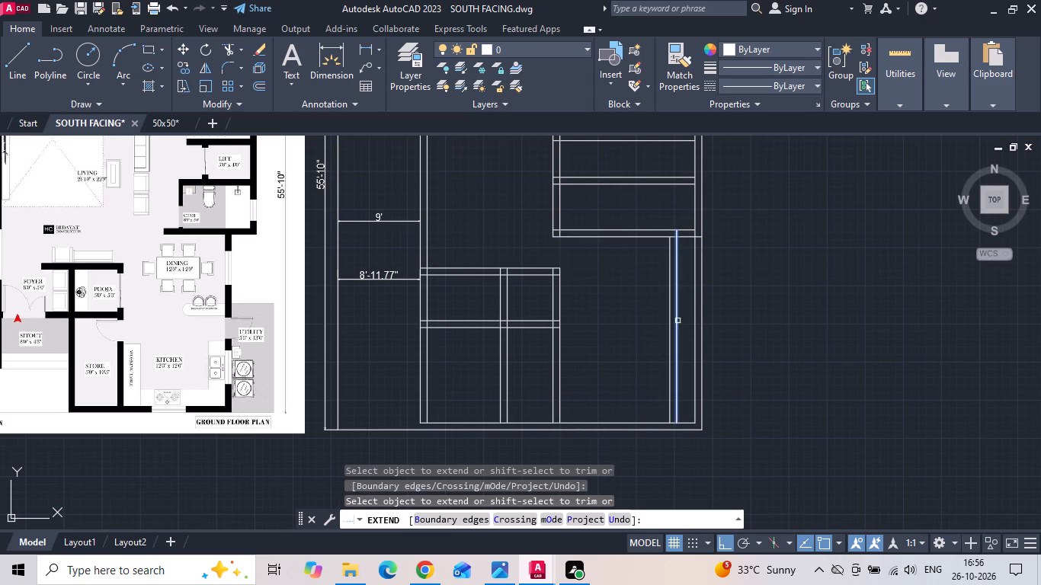
pyautogui.click(675, 336)
pyautogui.press('Escape')
# Trim away the outer east wall lines beside the kitchen and the south wall lines projecting east of the kitchen-utility wall.
pyautogui.press('t')
pyautogui.press('r')
pyautogui.press('space')
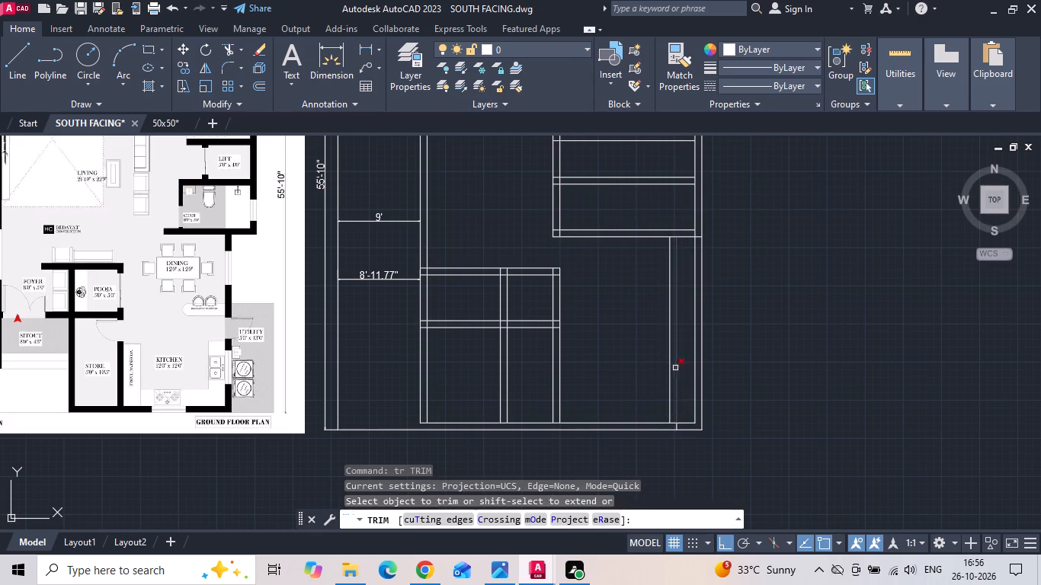
pyautogui.moveTo(684, 348); pyautogui.dragTo(712, 388)
pyautogui.moveTo(688, 414); pyautogui.dragTo(679, 449)
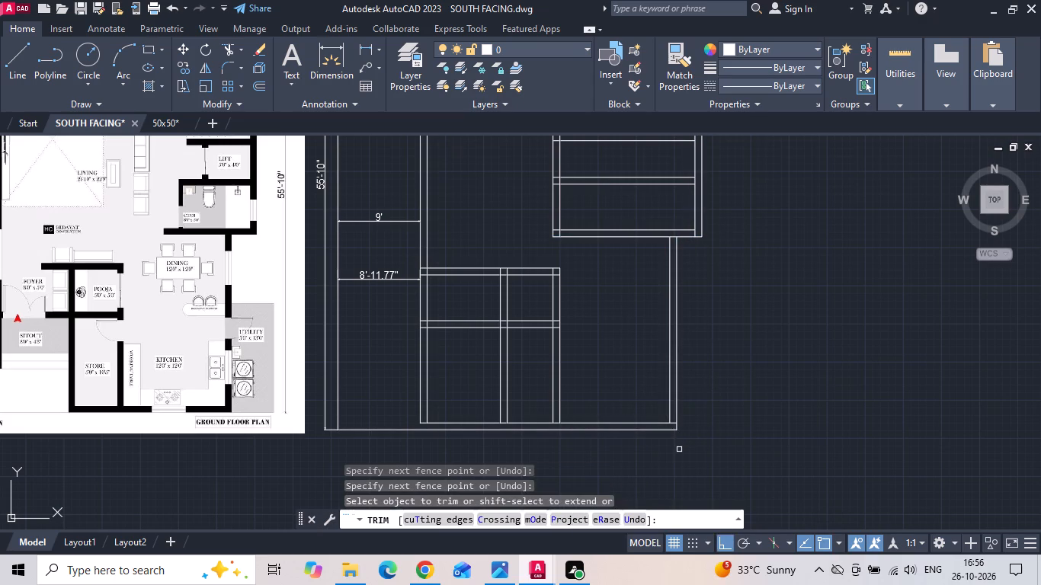
pyautogui.press('Escape')
# Save the drawing.
pyautogui.hotkey('ctrl', 's')
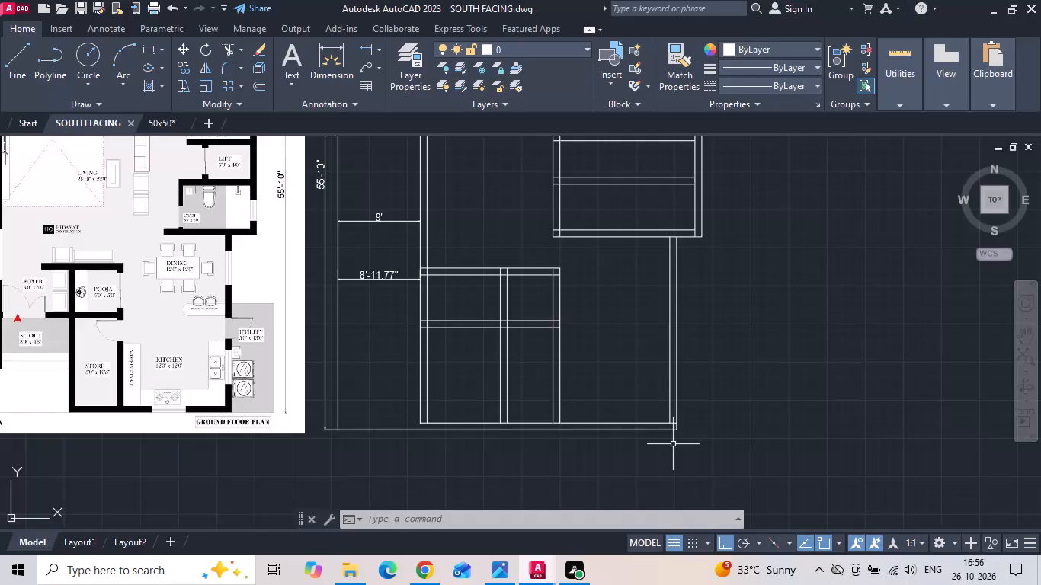
pyautogui.hotkey('ctrl', 's')
pyautogui.hotkey('ctrl', 's')
pyautogui.hotkey('ctrl', 's')
pyautogui.hotkey('ctrl', 's')
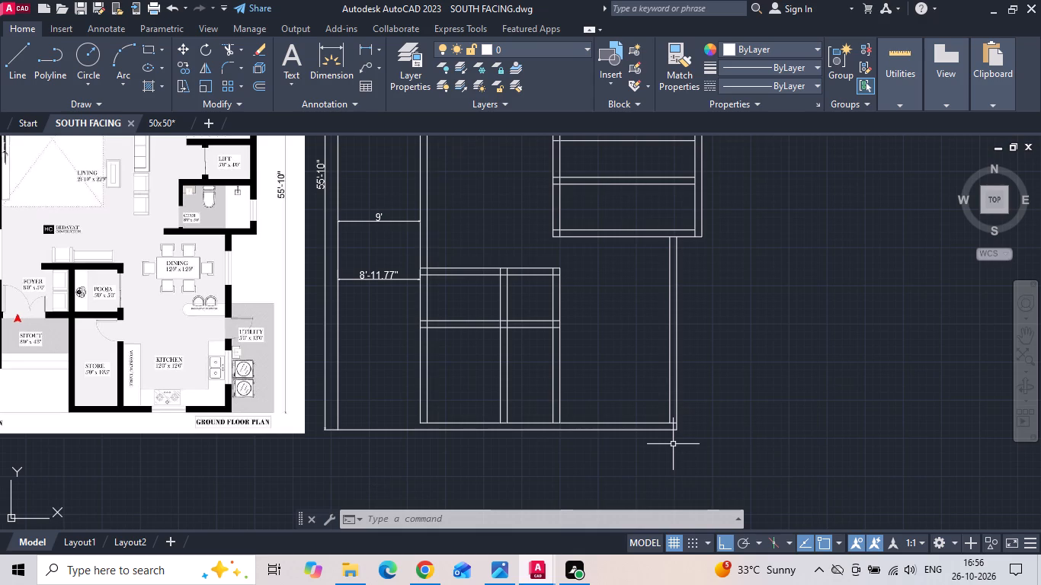
pyautogui.hotkey('ctrl', 's')
pyautogui.hotkey('ctrl', 's')
pyautogui.hotkey('ctrl', 's')
pyautogui.hotkey('ctrl', 's')
# Draw a circle with a radius of about 2'-3" in the empty space east of the kitchen.
pyautogui.press('c')
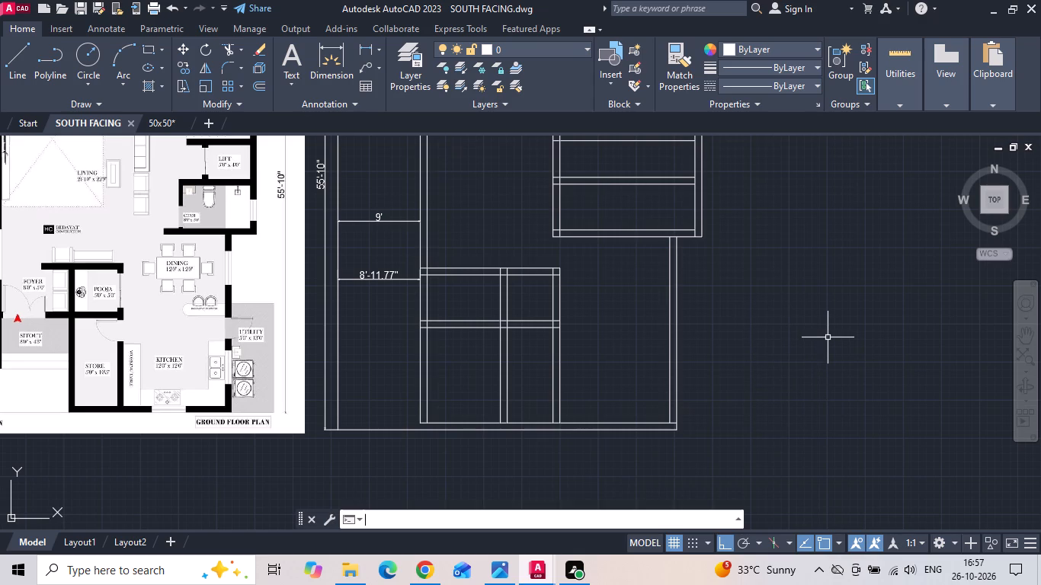
pyautogui.press('space')
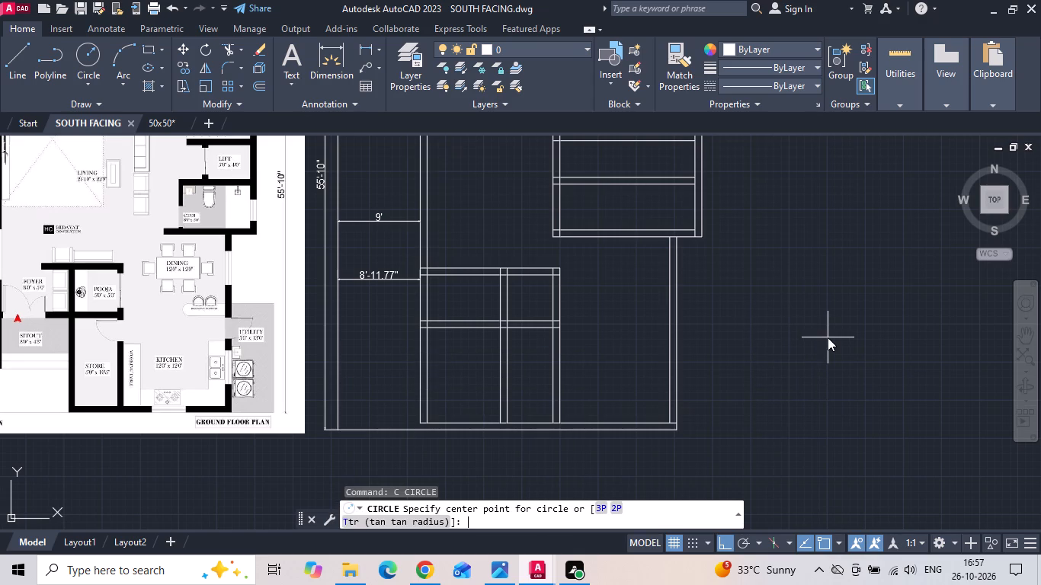
pyautogui.click(833, 369)
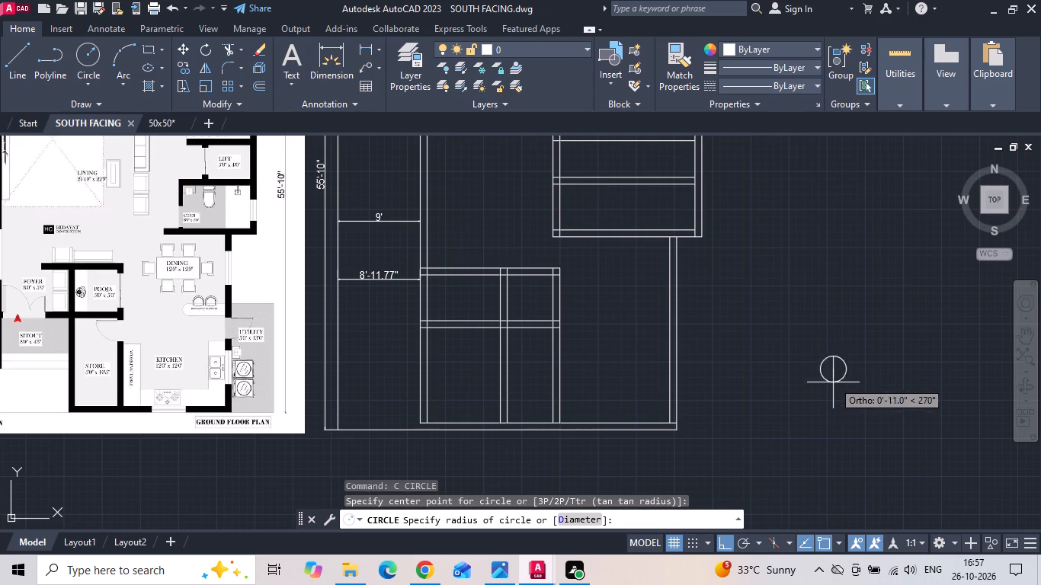
pyautogui.click(833, 390)
pyautogui.click(833, 382)
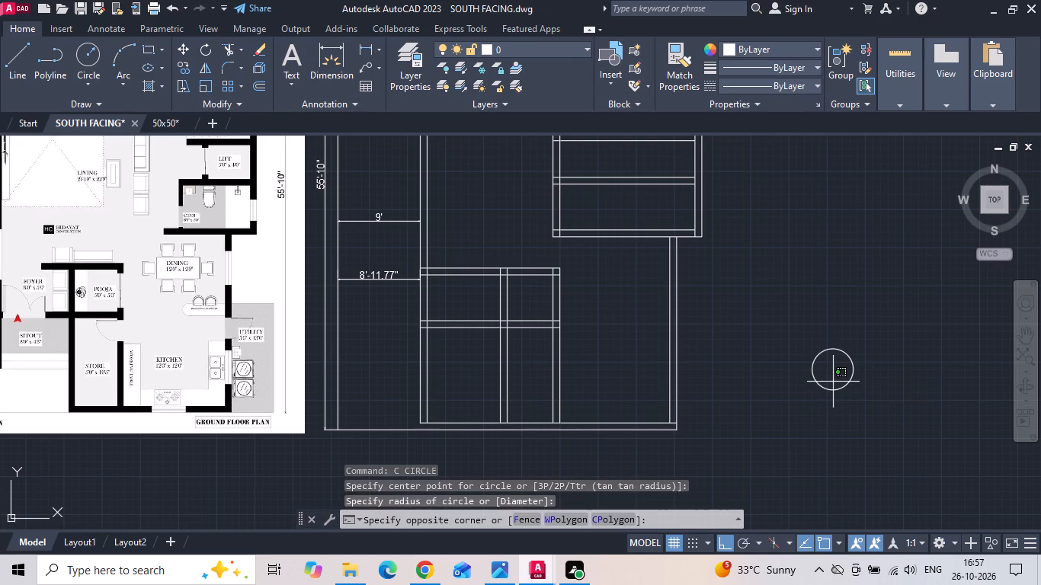
pyautogui.click(833, 405)
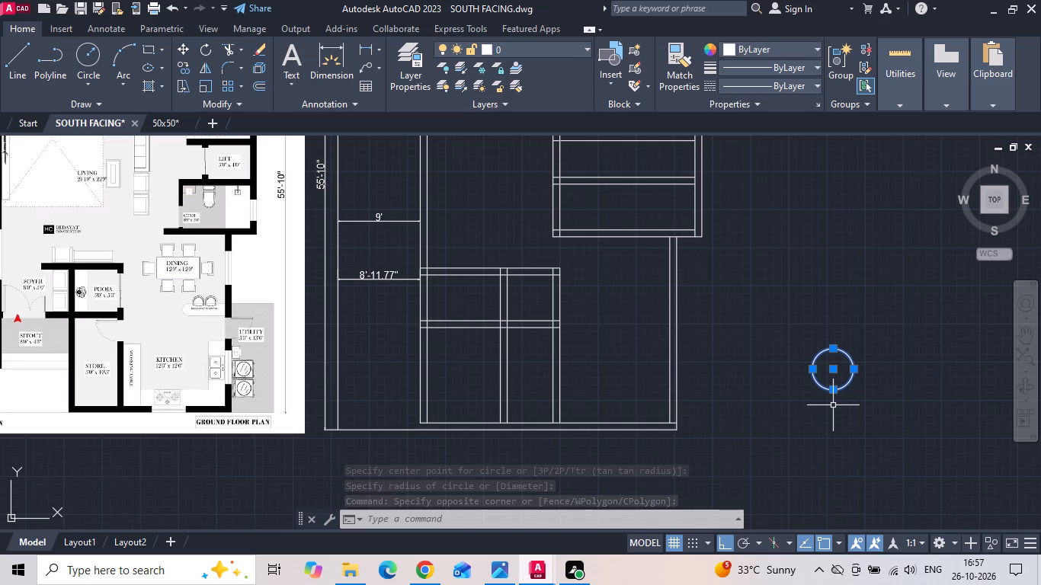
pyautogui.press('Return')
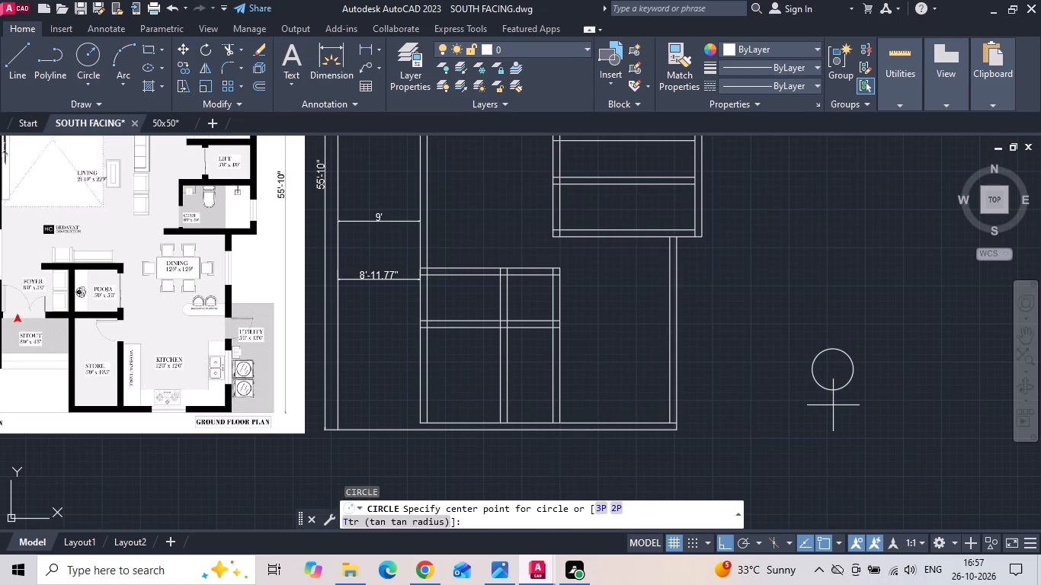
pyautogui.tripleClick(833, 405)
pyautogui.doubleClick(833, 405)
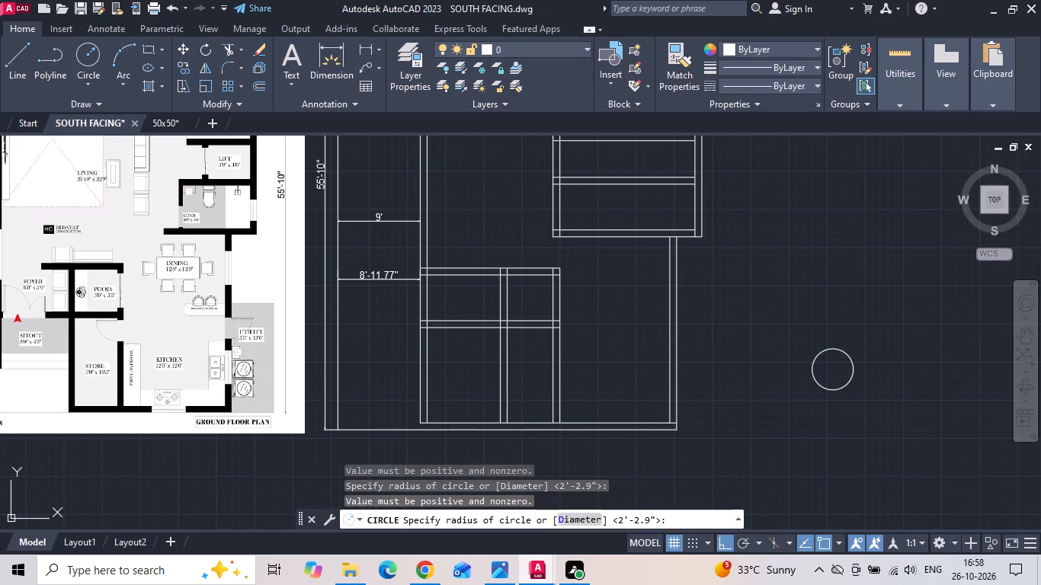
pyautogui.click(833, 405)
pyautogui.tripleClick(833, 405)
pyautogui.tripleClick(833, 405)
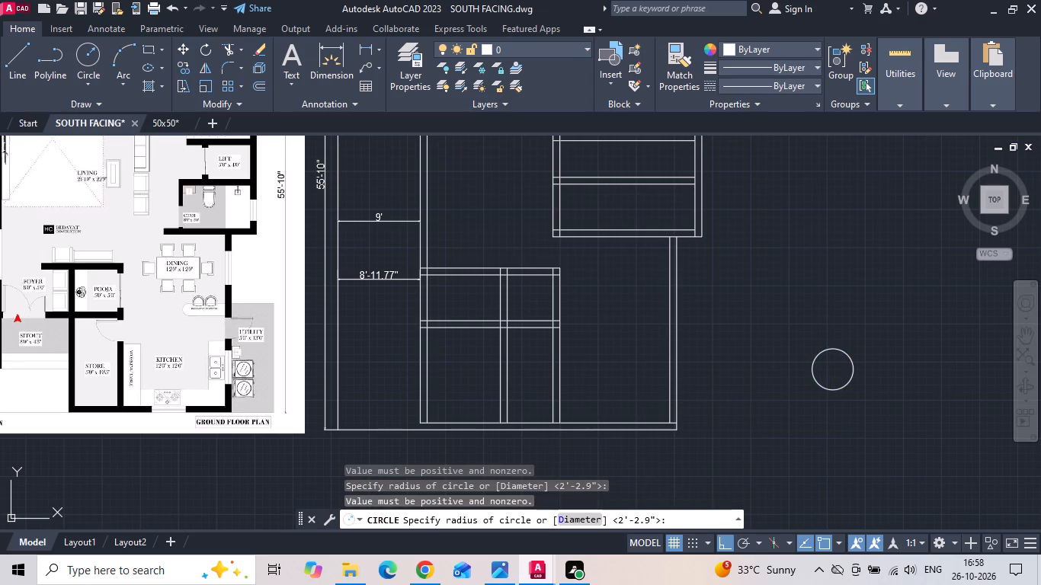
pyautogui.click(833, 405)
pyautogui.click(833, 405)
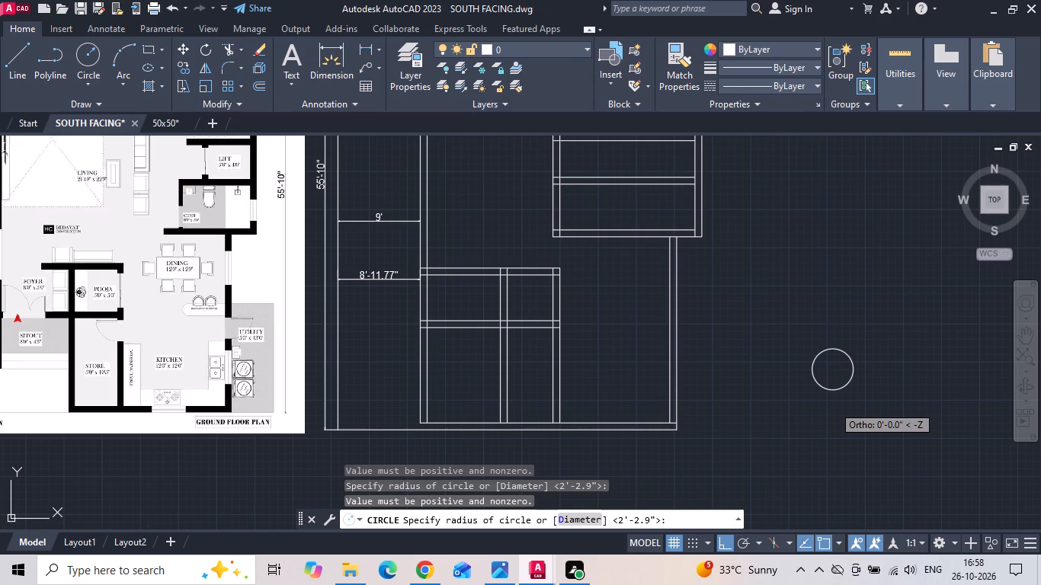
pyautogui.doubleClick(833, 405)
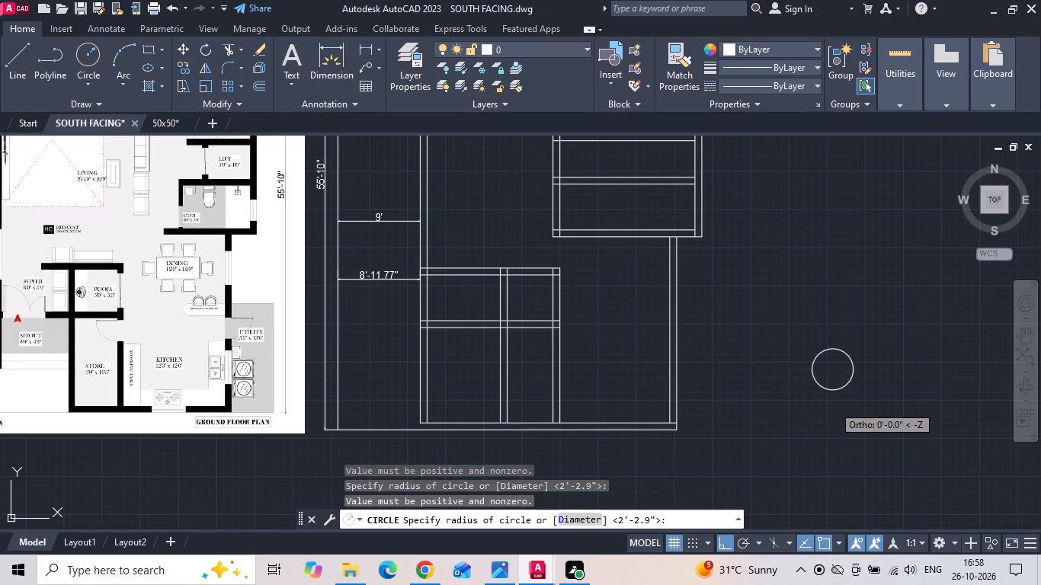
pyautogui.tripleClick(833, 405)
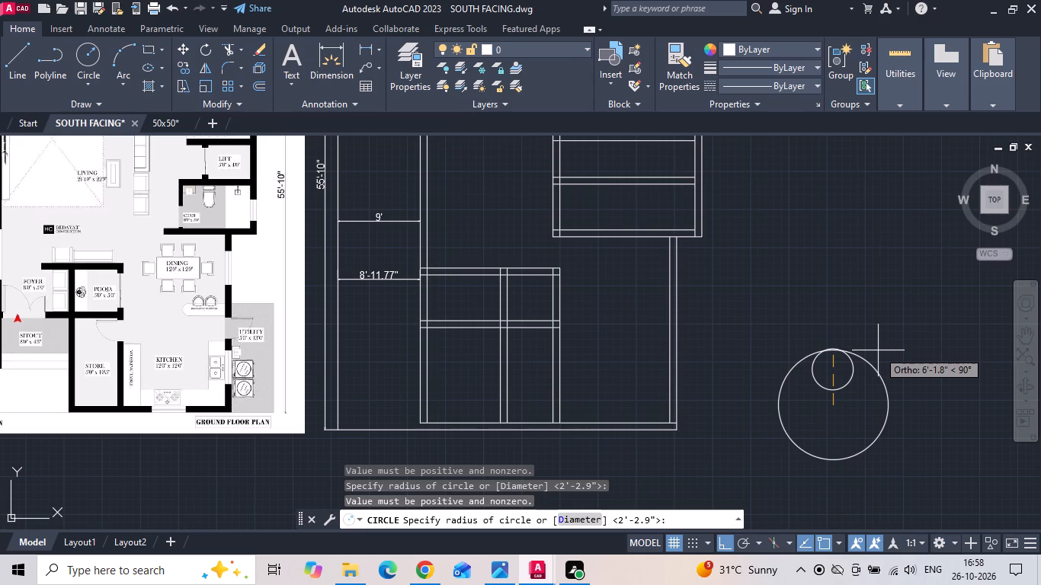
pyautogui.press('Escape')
# Save the drawing with the added circle.
pyautogui.hotkey('ctrl', 's')
pyautogui.hotkey('ctrl', 's')
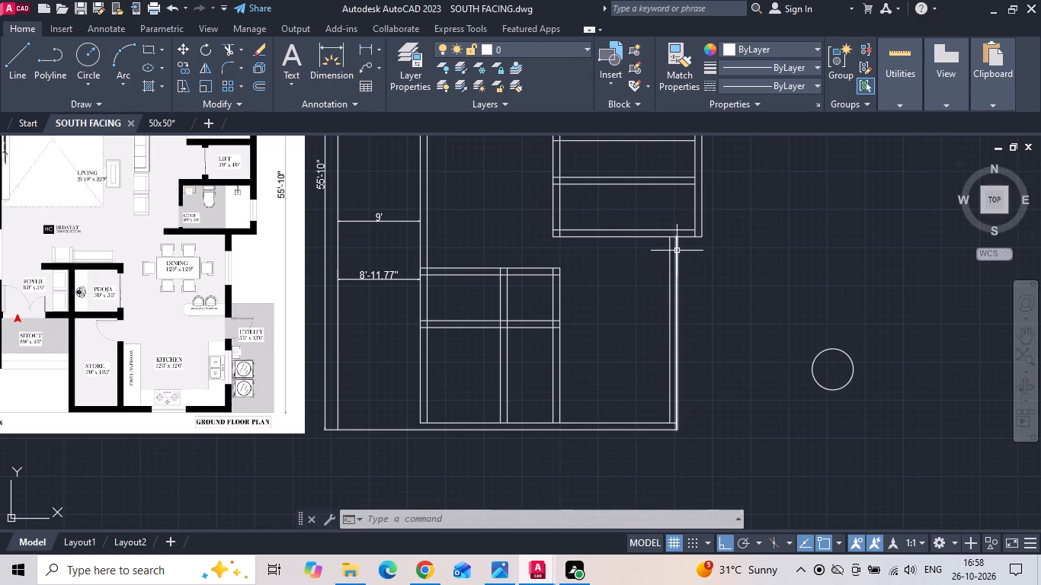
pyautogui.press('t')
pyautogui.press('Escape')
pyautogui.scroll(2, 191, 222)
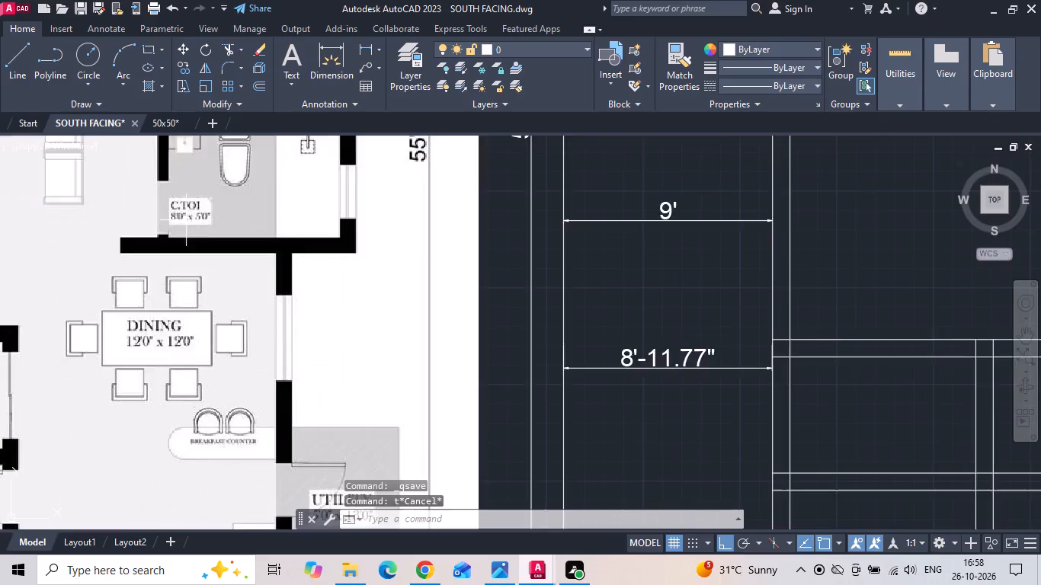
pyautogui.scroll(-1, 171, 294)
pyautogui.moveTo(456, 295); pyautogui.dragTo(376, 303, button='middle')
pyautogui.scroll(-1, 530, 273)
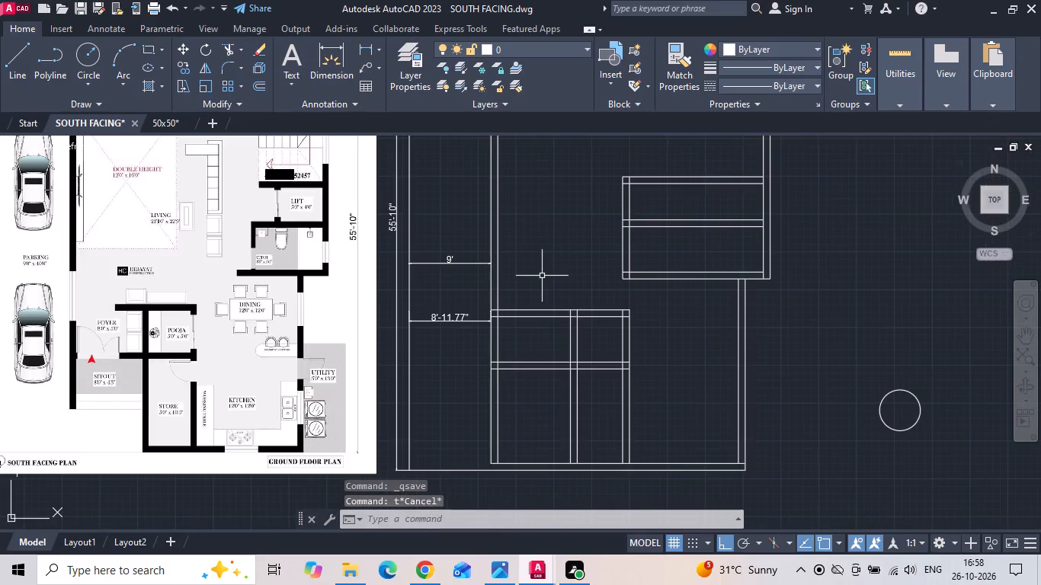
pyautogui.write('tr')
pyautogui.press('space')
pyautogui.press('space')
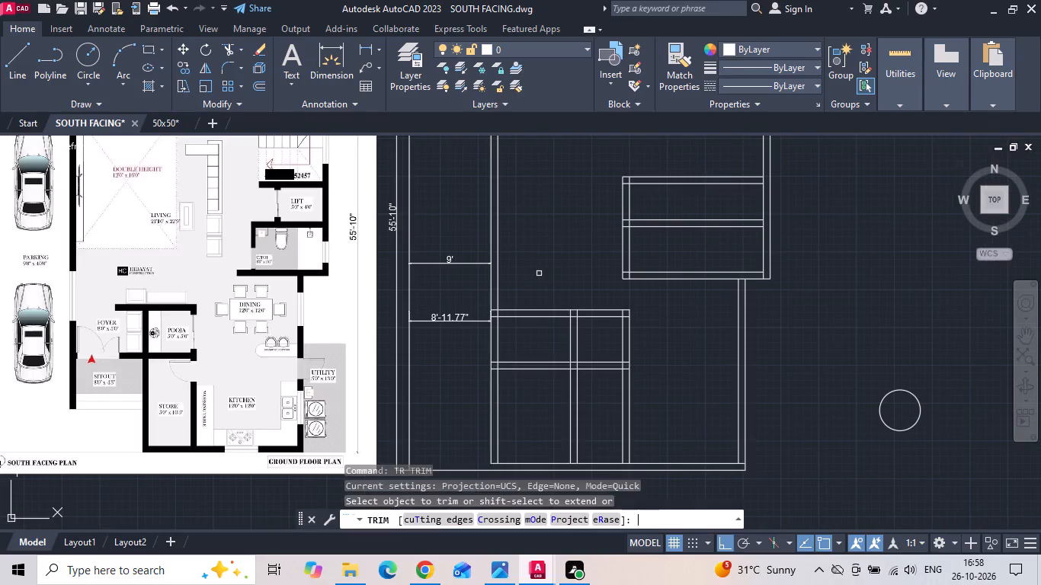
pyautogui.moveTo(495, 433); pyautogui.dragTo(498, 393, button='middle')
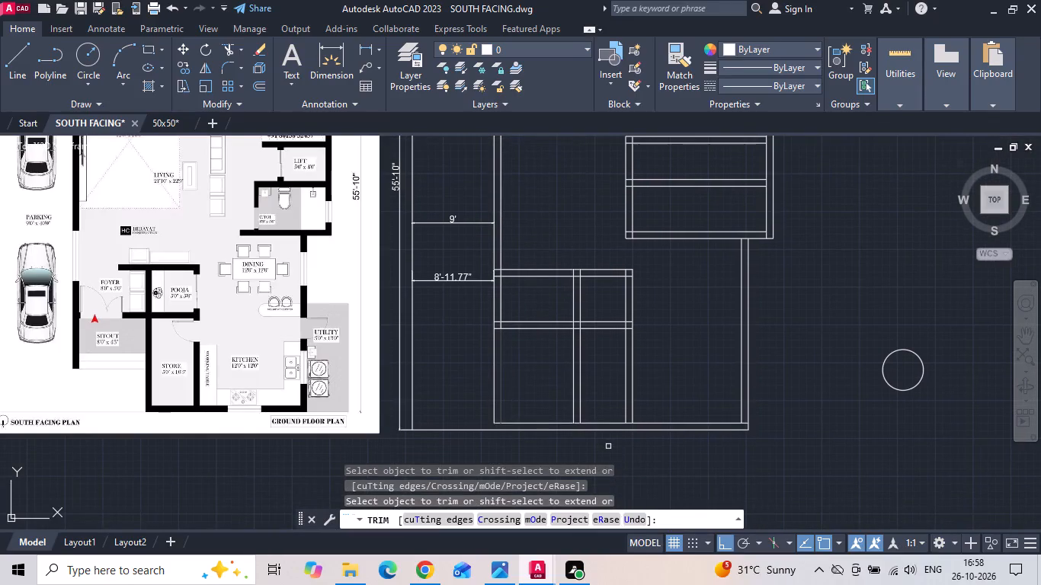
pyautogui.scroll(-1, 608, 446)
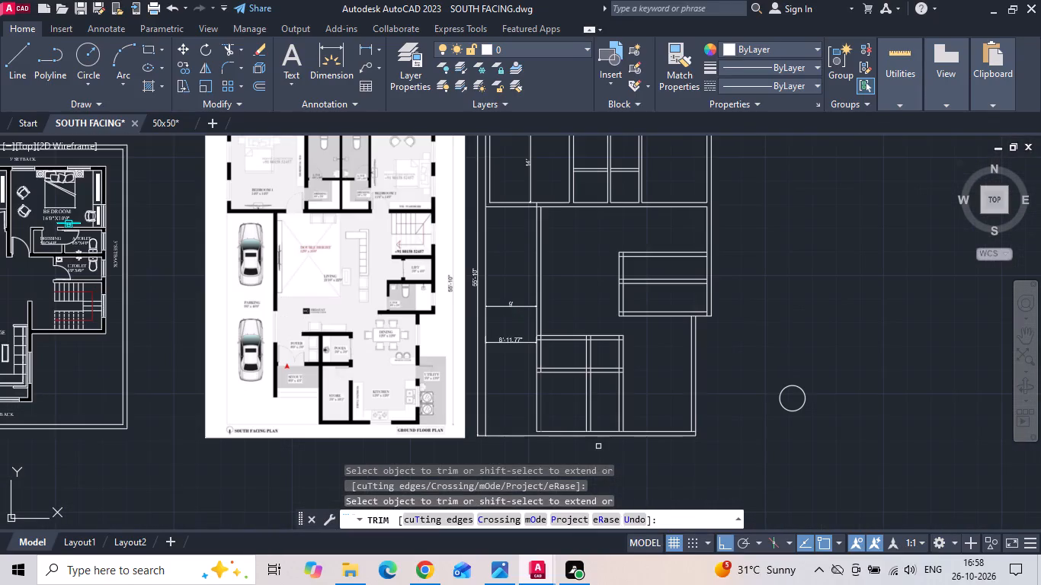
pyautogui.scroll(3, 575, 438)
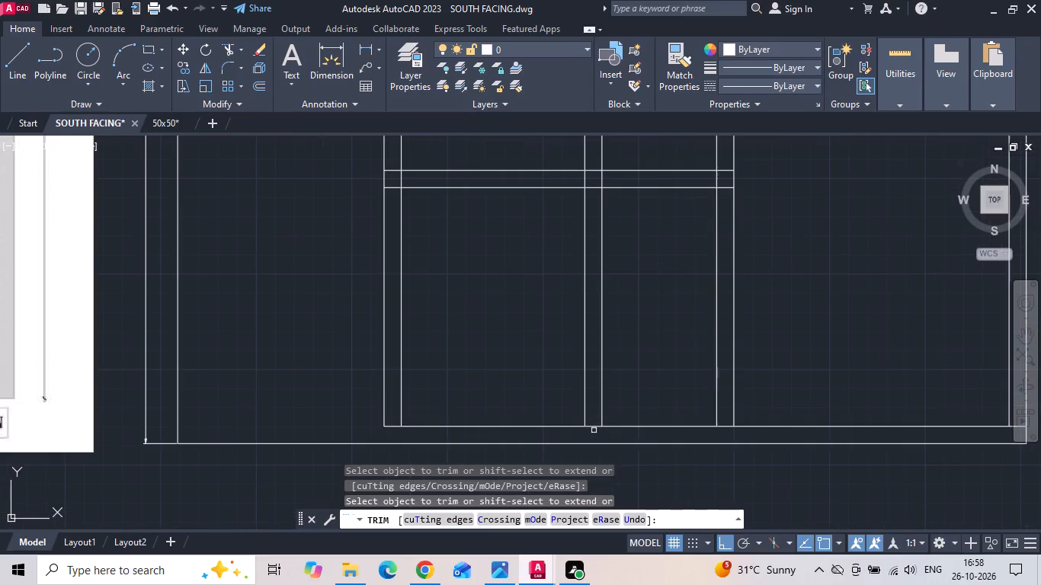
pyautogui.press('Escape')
# Extend the west line of the store's west wall down to the outer south wall line.
pyautogui.write('ex')
pyautogui.press('space')
pyautogui.moveTo(569, 406); pyautogui.dragTo(588, 415)
pyautogui.scroll(-1, 568, 401)
pyautogui.press('Escape')
# Trim the inner south wall line out of the sitout area and where it crosses the store's west and east walls.
pyautogui.press('t')
pyautogui.write('r')
pyautogui.press('space')
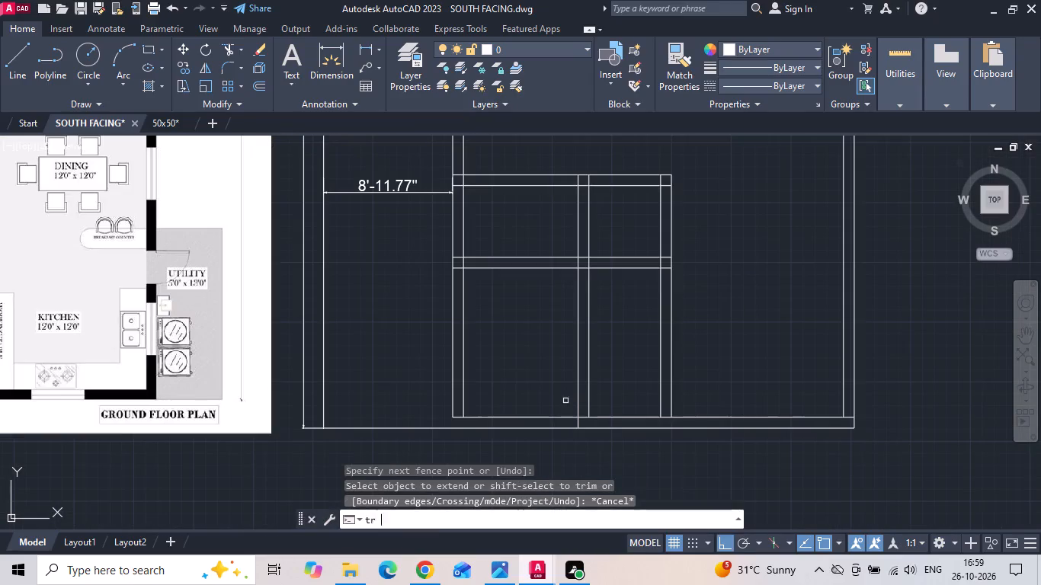
pyautogui.click(538, 417)
pyautogui.scroll(1, 576, 420)
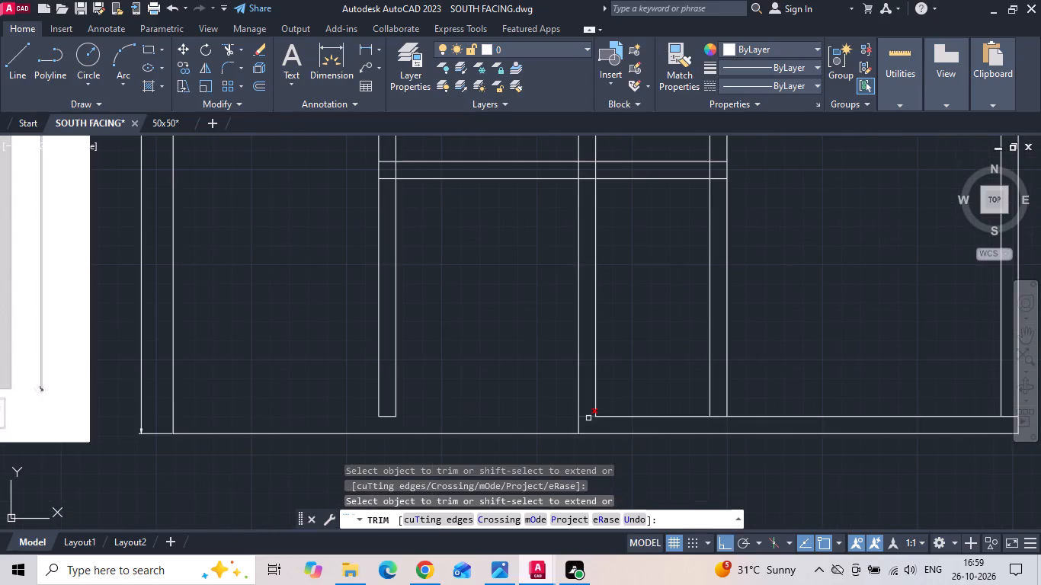
pyautogui.click(591, 415)
pyautogui.click(717, 414)
# Trim the overlapping wall lines where the pooja and store block's partition, cross, north and east walls meet.
pyautogui.moveTo(668, 344); pyautogui.dragTo(581, 436, button='middle')
pyautogui.scroll(-2, 573, 449)
pyautogui.scroll(2, 532, 358)
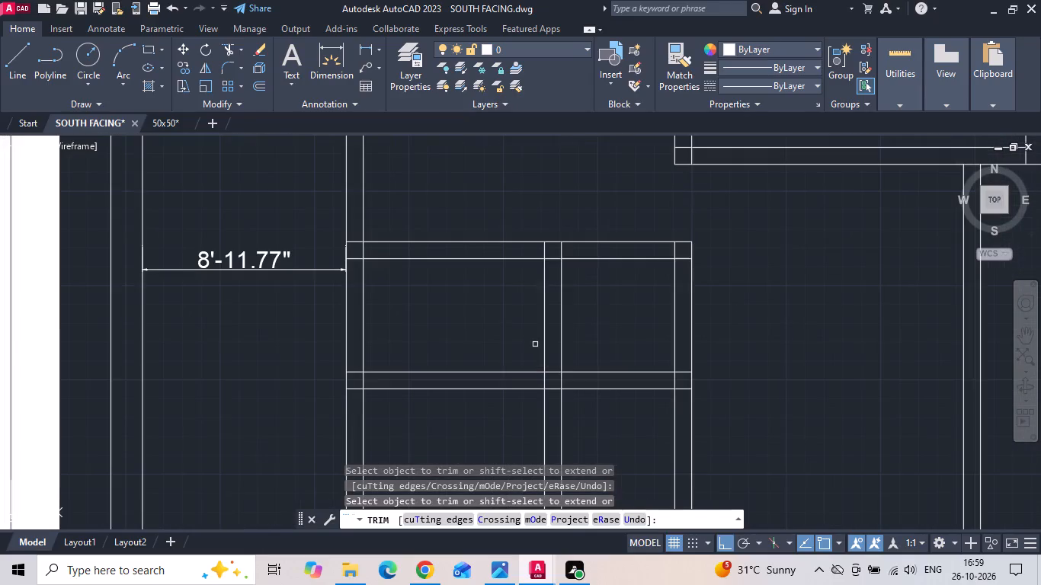
pyautogui.click(551, 249)
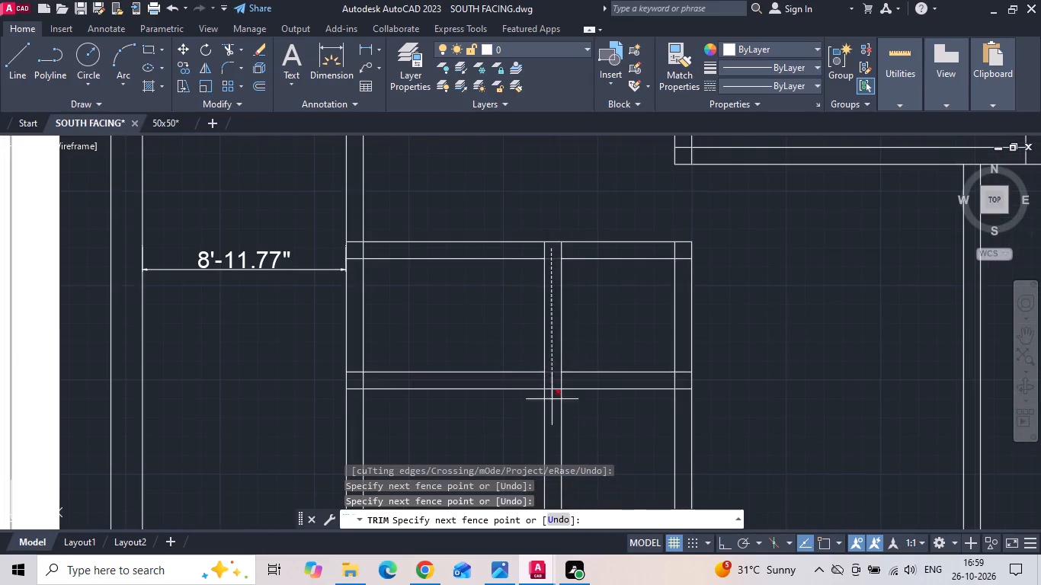
pyautogui.click(551, 408)
pyautogui.moveTo(524, 380); pyautogui.dragTo(539, 384)
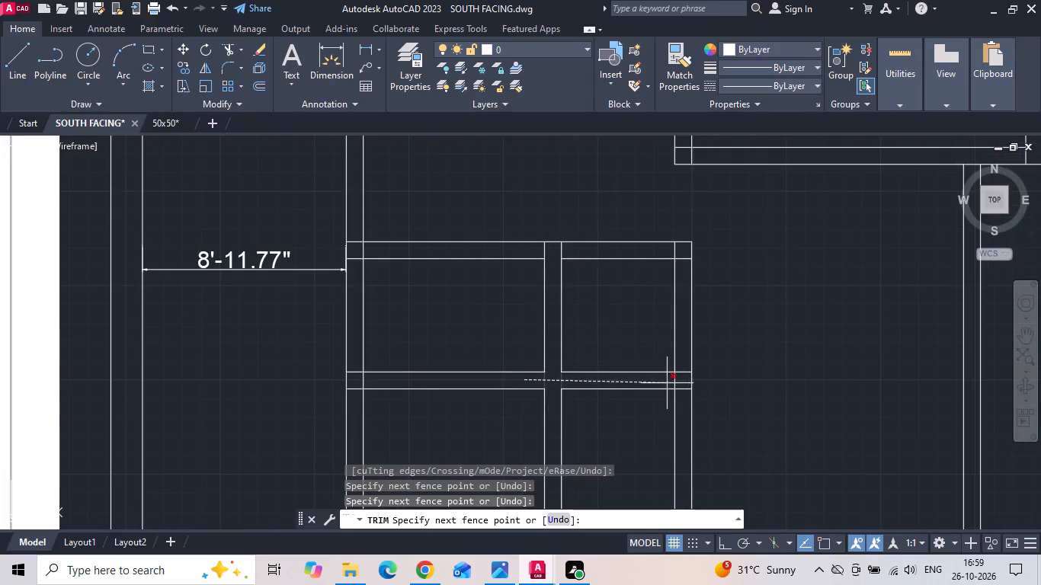
pyautogui.click(677, 383)
pyautogui.click(681, 370)
pyautogui.click(682, 386)
pyautogui.click(682, 396)
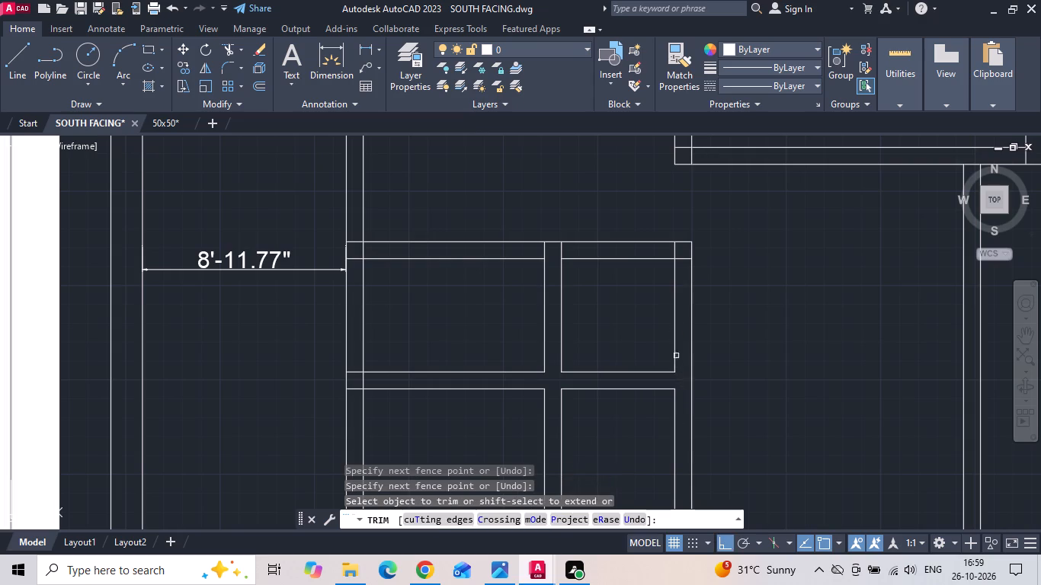
pyautogui.click(679, 258)
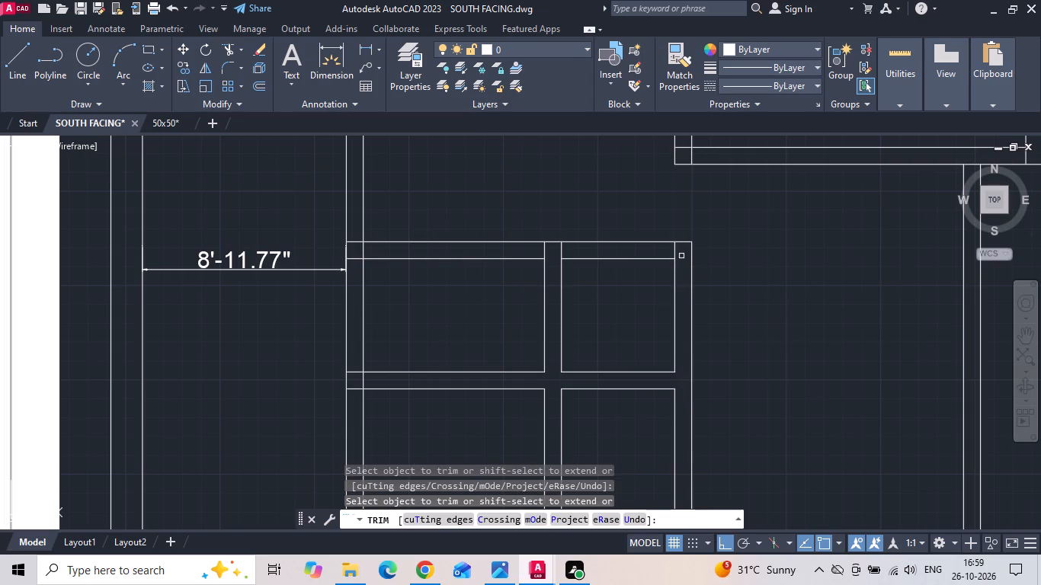
pyautogui.click(684, 253)
pyautogui.click(488, 248)
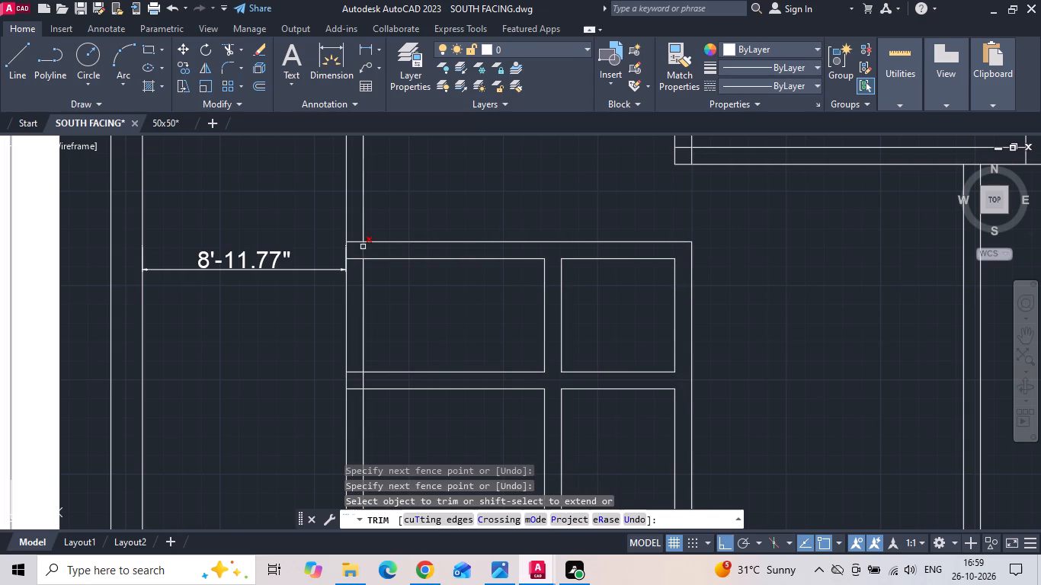
# Trim the overlapping lines along the pooja and store block's west wall where the north and cross walls join it.
pyautogui.click(363, 247)
pyautogui.moveTo(352, 237); pyautogui.dragTo(354, 246)
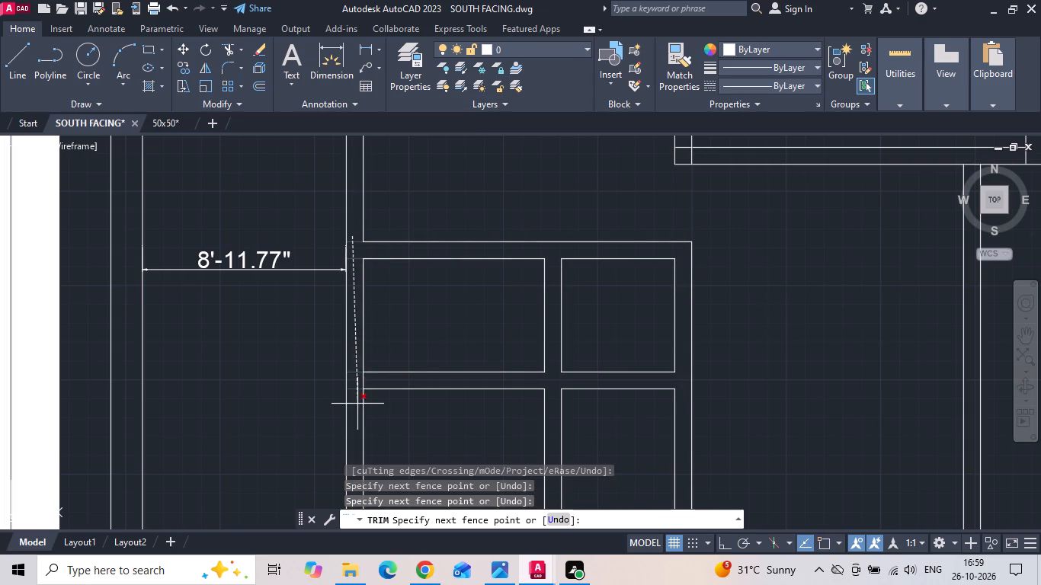
pyautogui.click(356, 408)
pyautogui.click(364, 383)
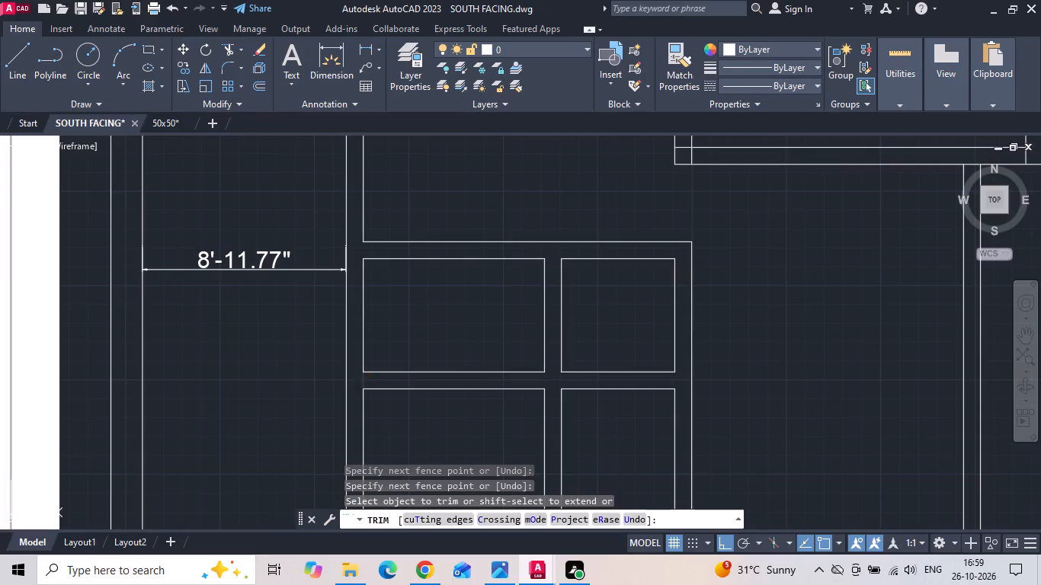
# Trim the junctions of the lift and toilet walls with the east wall, and of the toilet's south wall with the dining's east wall.
pyautogui.scroll(-2, 380, 399)
pyautogui.scroll(2, 508, 303)
pyautogui.scroll(-2, 484, 335)
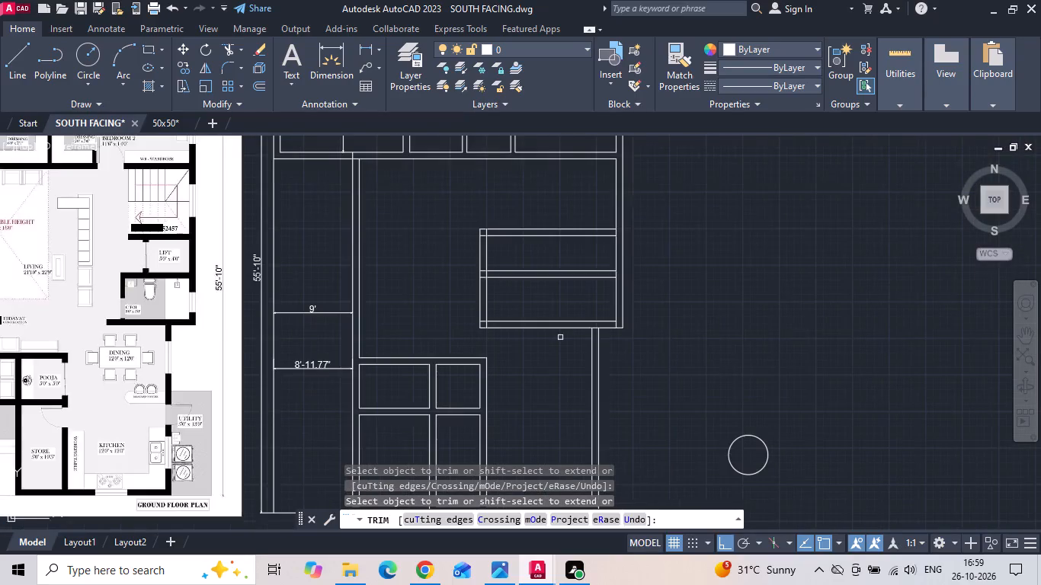
pyautogui.scroll(3, 581, 328)
pyautogui.click(626, 328)
pyautogui.click(629, 315)
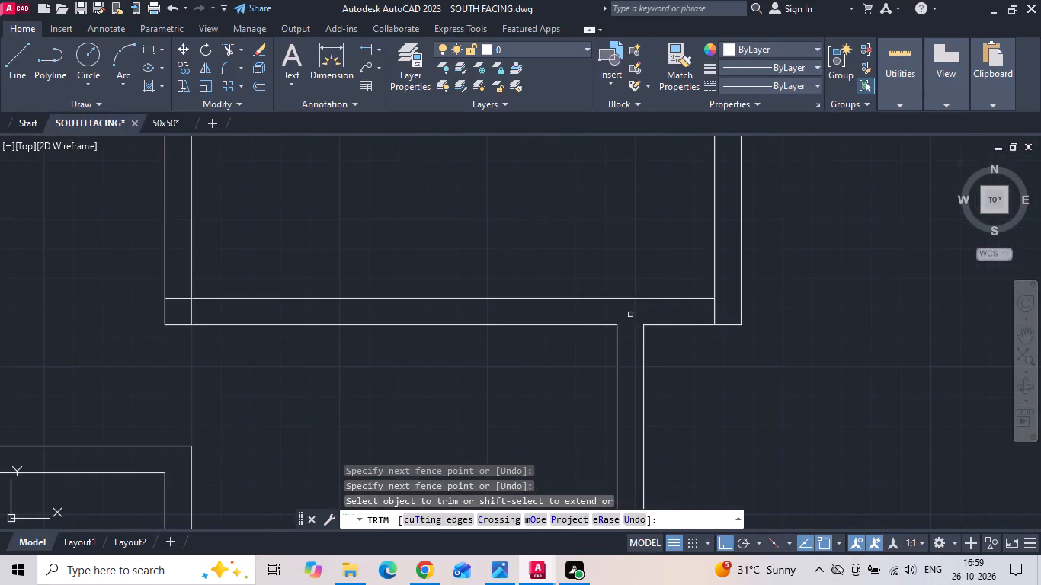
pyautogui.click(716, 318)
pyautogui.scroll(-3, 524, 392)
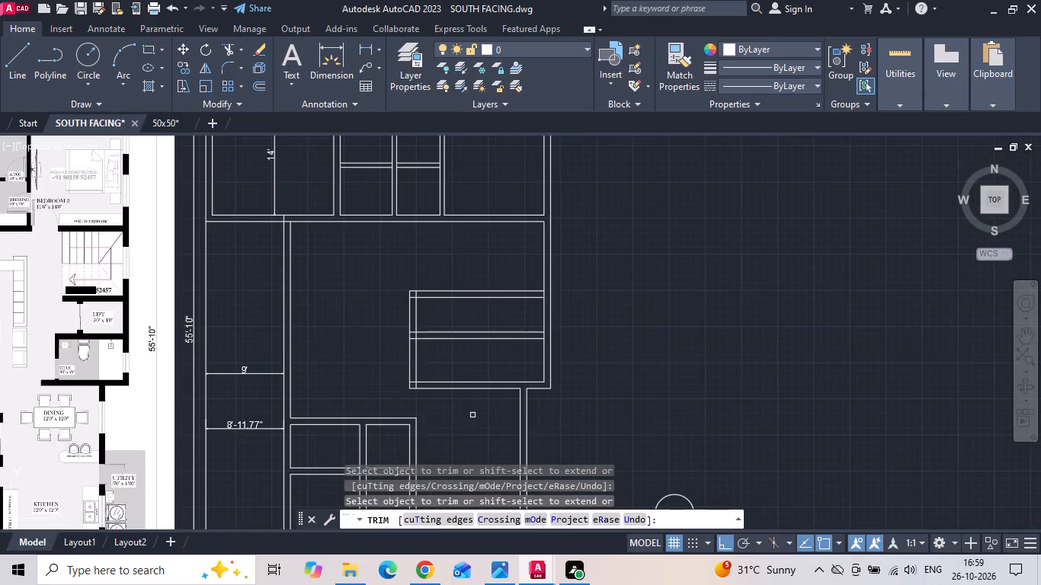
pyautogui.scroll(2, 512, 353)
pyautogui.scroll(2, 597, 308)
pyautogui.moveTo(580, 309); pyautogui.dragTo(565, 312)
pyautogui.click(491, 311)
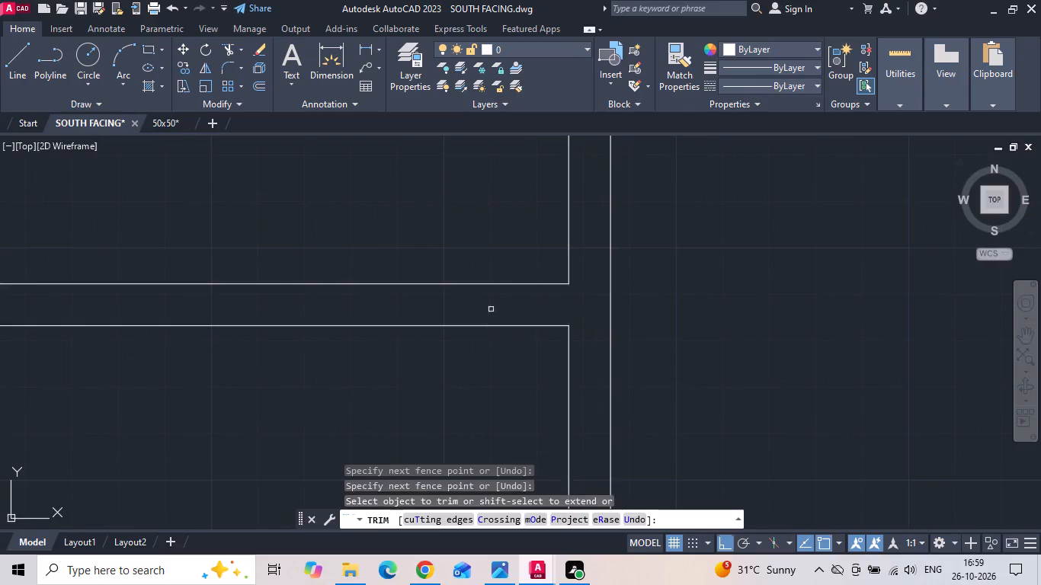
pyautogui.scroll(-2, 521, 306)
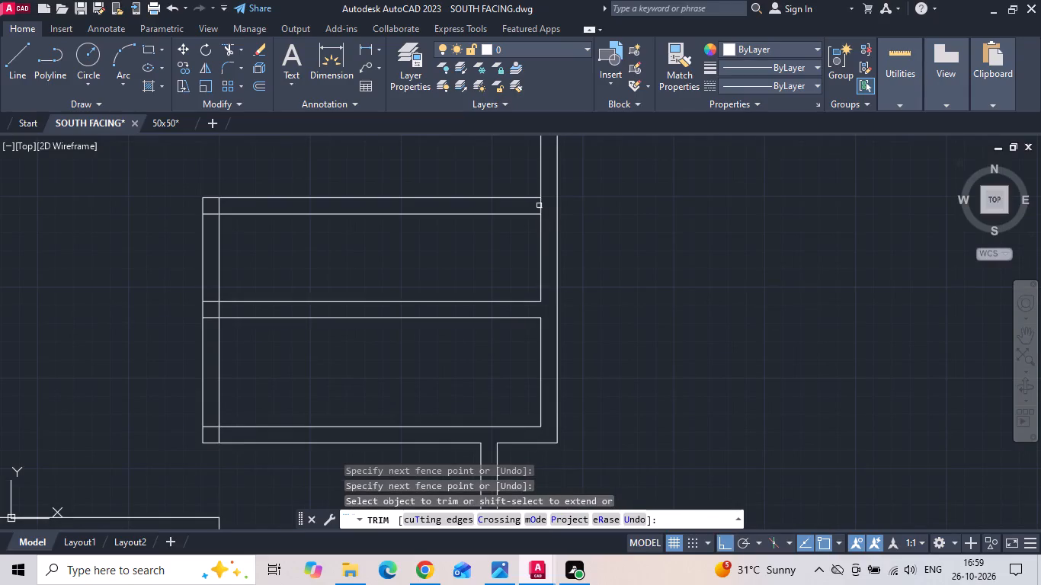
pyautogui.click(542, 205)
pyautogui.scroll(-3, 585, 312)
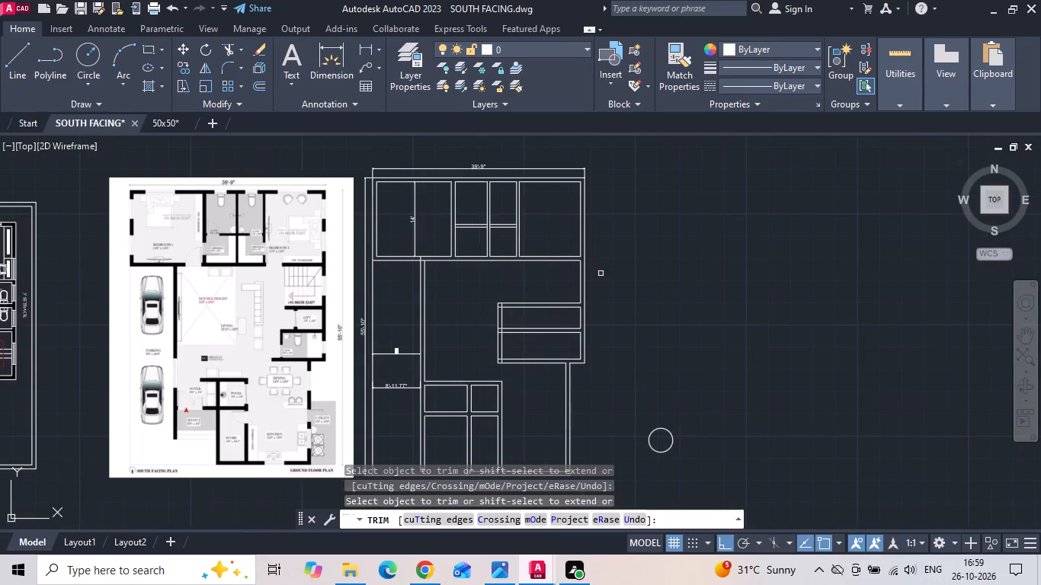
pyautogui.press('Escape')
# Offset the staircase area's inner east wall line 4' to the west as the first tread line.
pyautogui.scroll(3, 568, 286)
pyautogui.scroll(-1, 613, 283)
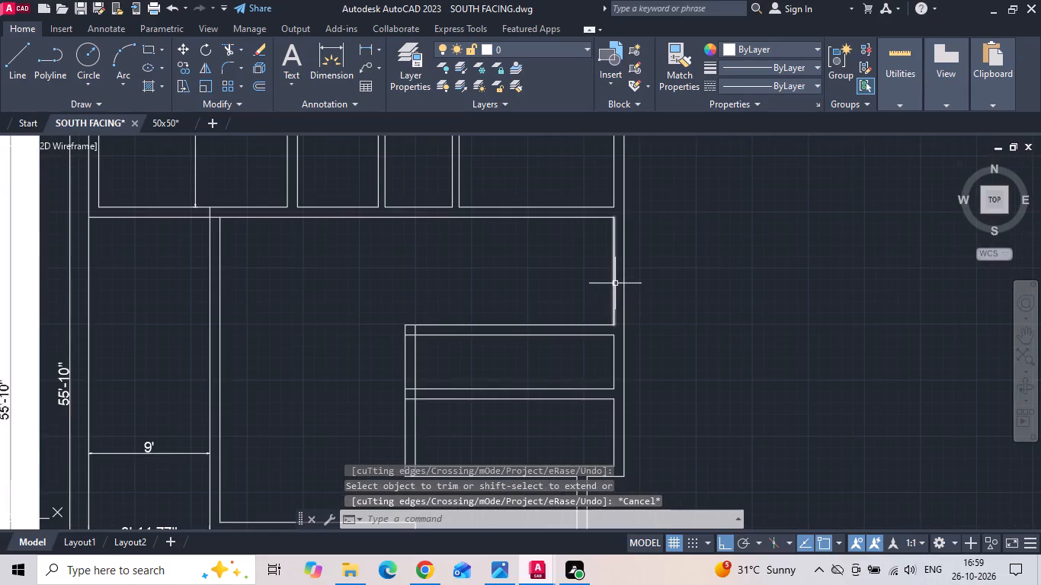
pyautogui.scroll(-1, 607, 298)
pyautogui.scroll(3, 165, 285)
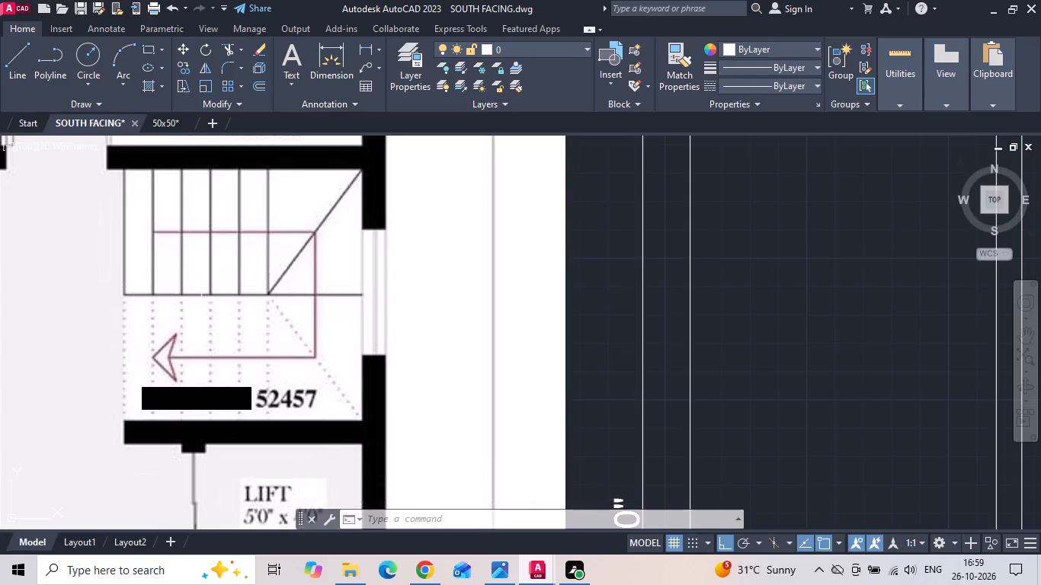
pyautogui.scroll(-3, 165, 312)
pyautogui.scroll(2, 615, 294)
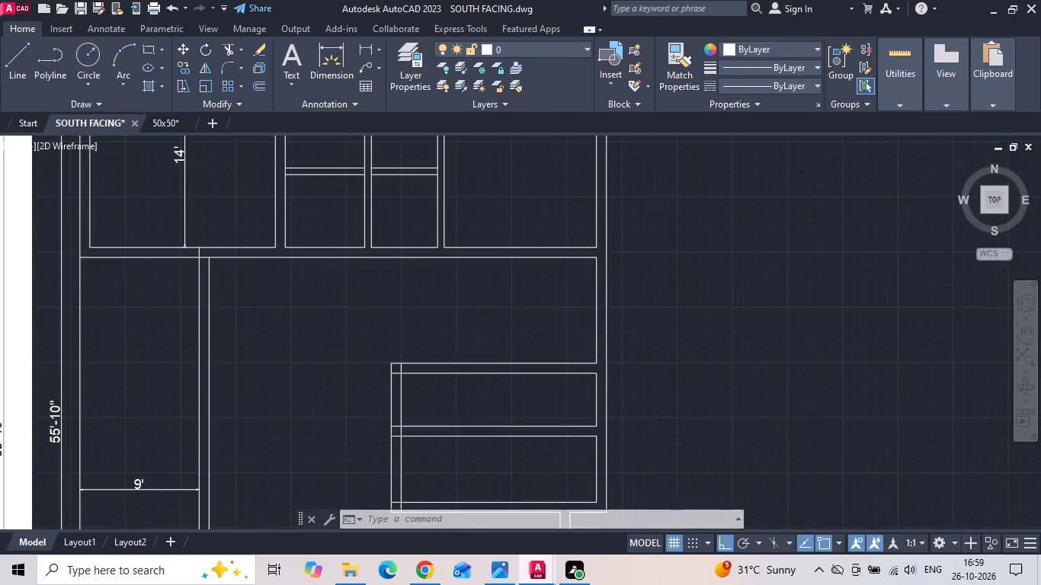
pyautogui.press('o')
pyautogui.press('space')
pyautogui.write("4'")
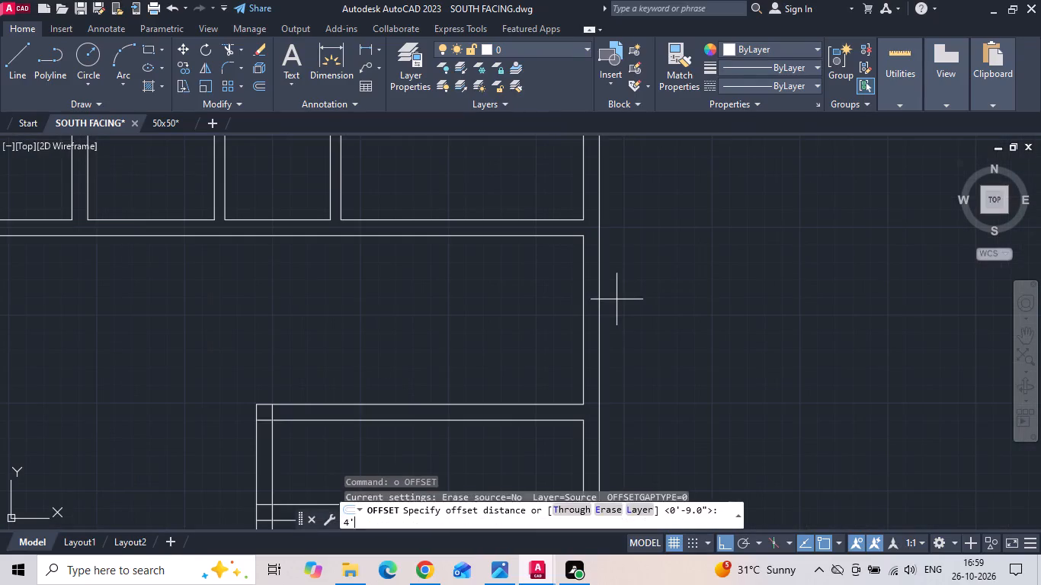
pyautogui.press('Return')
pyautogui.moveTo(585, 322); pyautogui.dragTo(564, 333)
pyautogui.click(487, 342)
pyautogui.press('Escape')
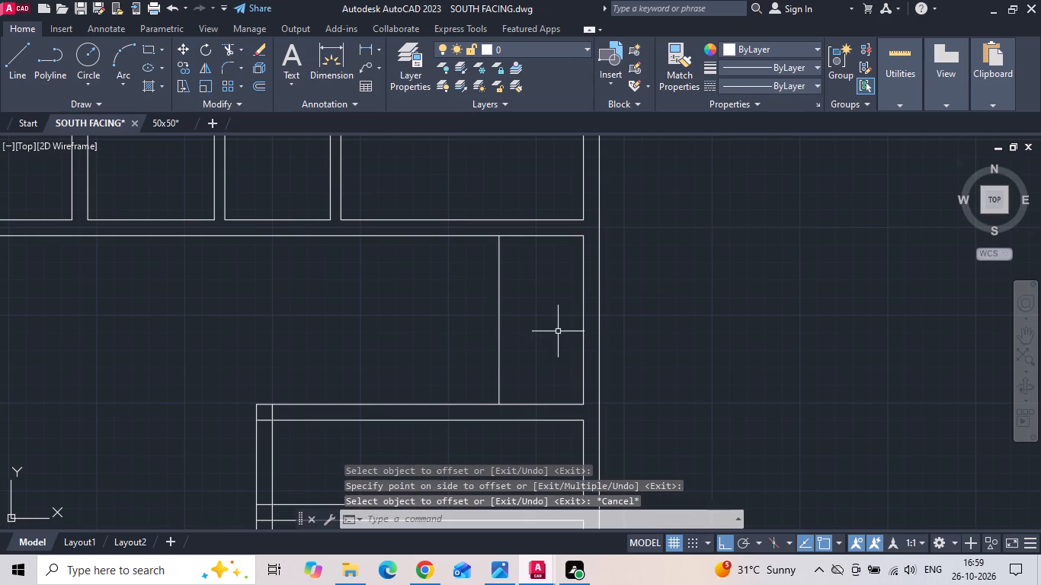
# Offset the staircase tread line westward five times in succession at 10-inch spacing.
pyautogui.write('o 10')
pyautogui.press('space')
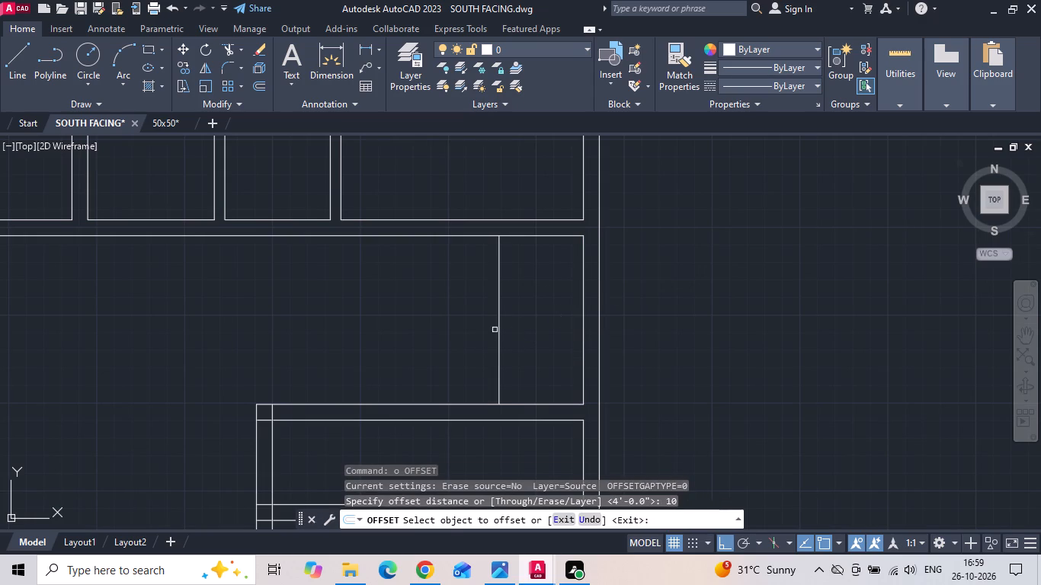
pyautogui.moveTo(493, 316); pyautogui.dragTo(447, 338)
pyautogui.click(436, 342)
pyautogui.moveTo(498, 302); pyautogui.dragTo(474, 321)
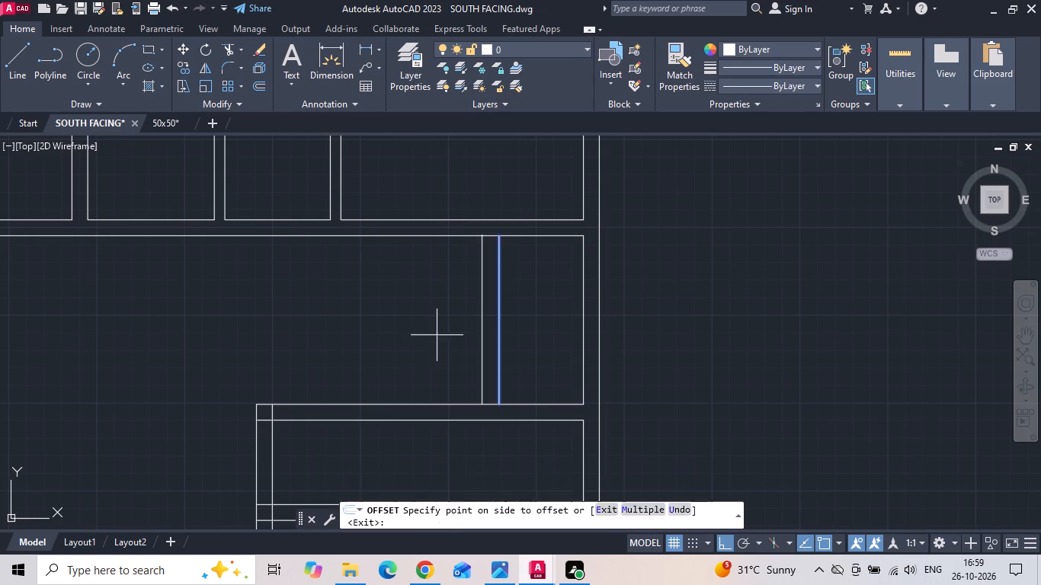
pyautogui.click(431, 337)
pyautogui.moveTo(481, 297); pyautogui.dragTo(452, 315)
pyautogui.click(416, 312)
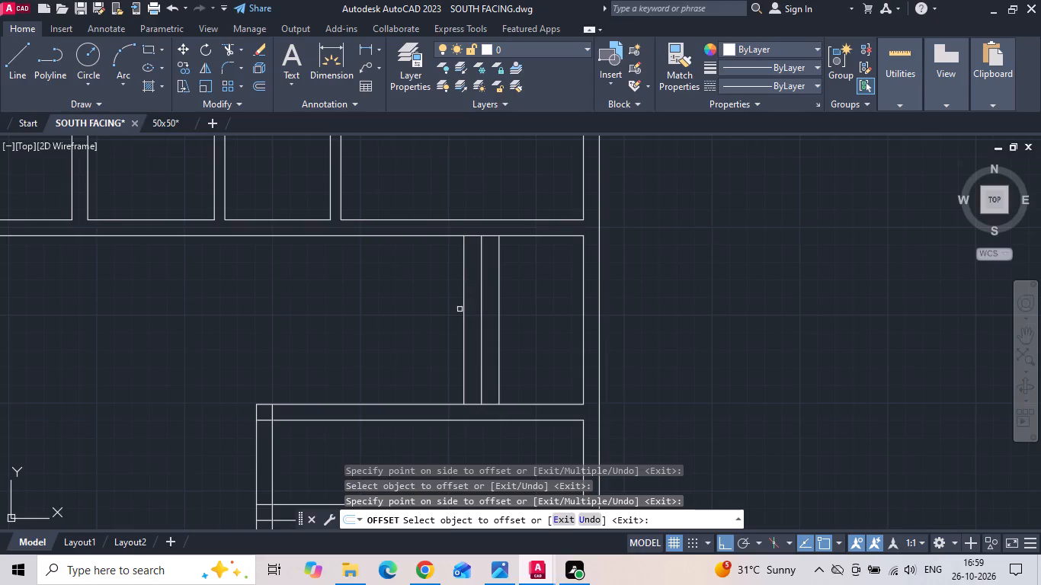
pyautogui.click(463, 324)
pyautogui.click(456, 333)
pyautogui.moveTo(446, 298); pyautogui.dragTo(422, 308)
pyautogui.click(384, 323)
pyautogui.moveTo(428, 288); pyautogui.dragTo(381, 317)
pyautogui.click(348, 331)
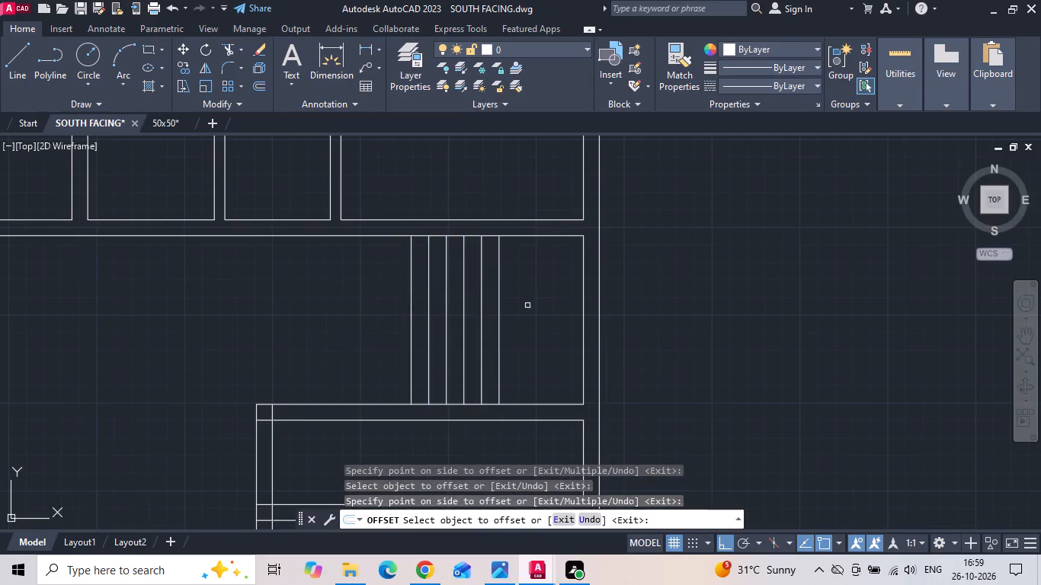
pyautogui.scroll(-2, 607, 311)
pyautogui.press('Escape')
# Draw the stair's middle line from the westernmost tread's midpoint to the easternmost tread, continuing diagonally to the northeast corner.
pyautogui.scroll(2, 116, 305)
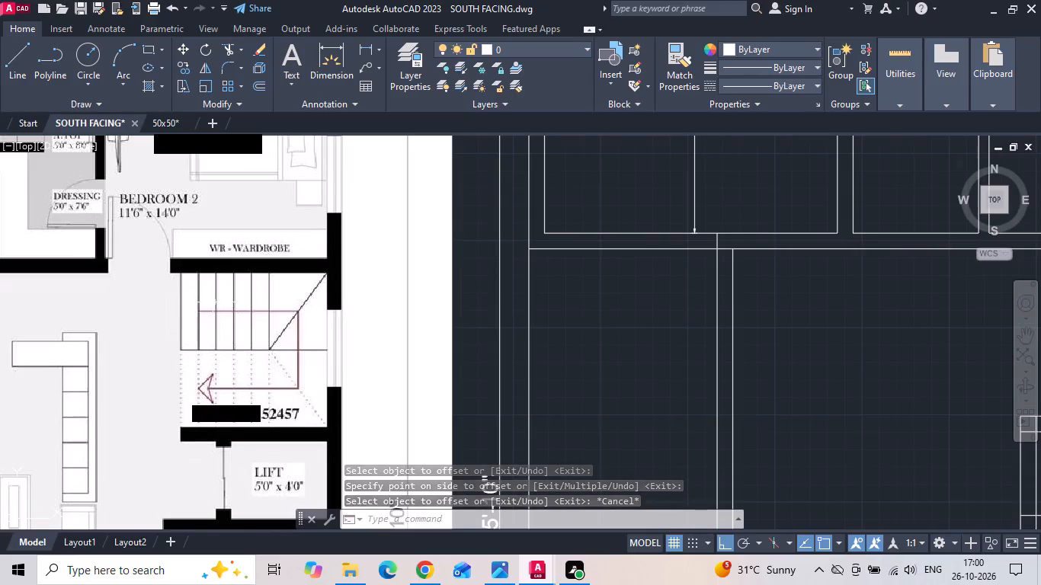
pyautogui.scroll(-2, 154, 290)
pyautogui.scroll(2, 151, 290)
pyautogui.scroll(-2, 181, 277)
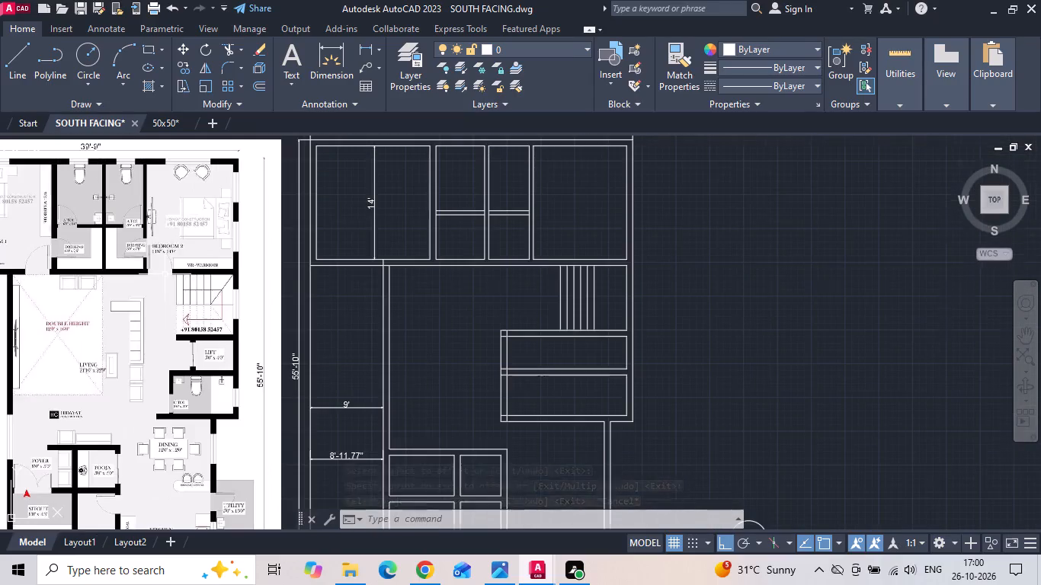
pyautogui.scroll(2, 629, 268)
pyautogui.press('l')
pyautogui.press('space')
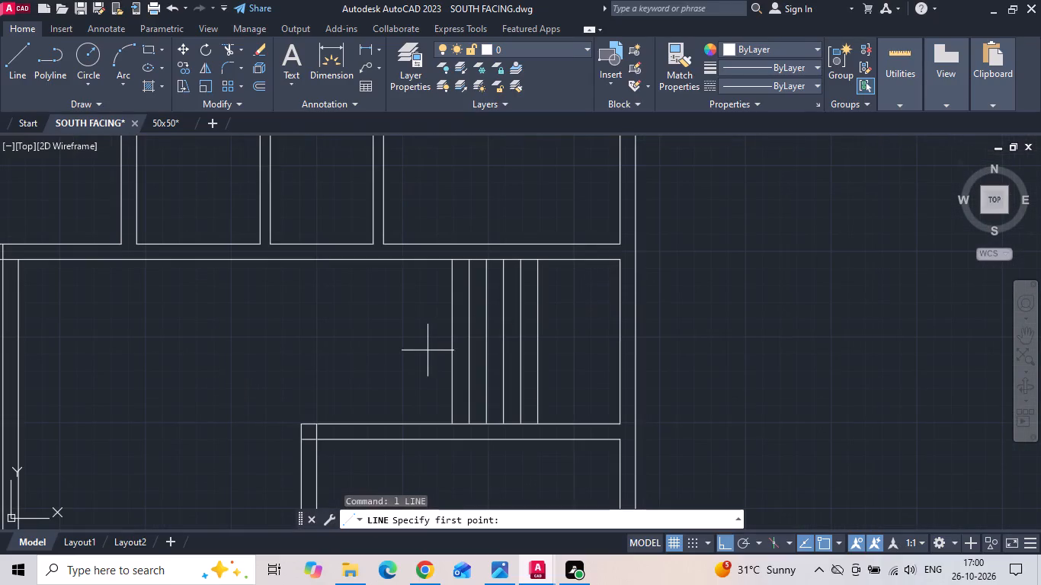
pyautogui.click(449, 344)
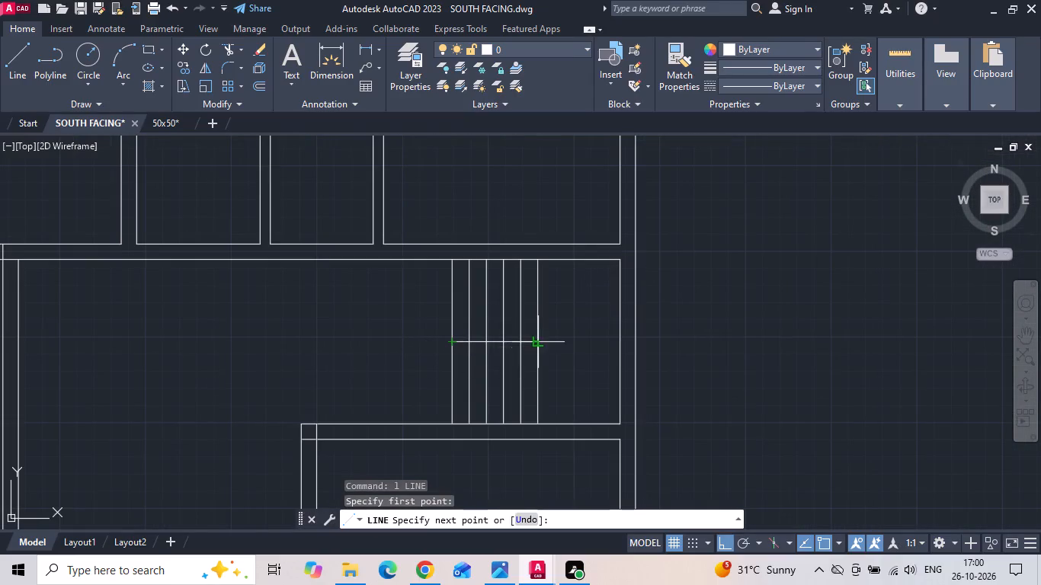
pyautogui.click(542, 344)
pyautogui.click(620, 259)
pyautogui.press('Escape')
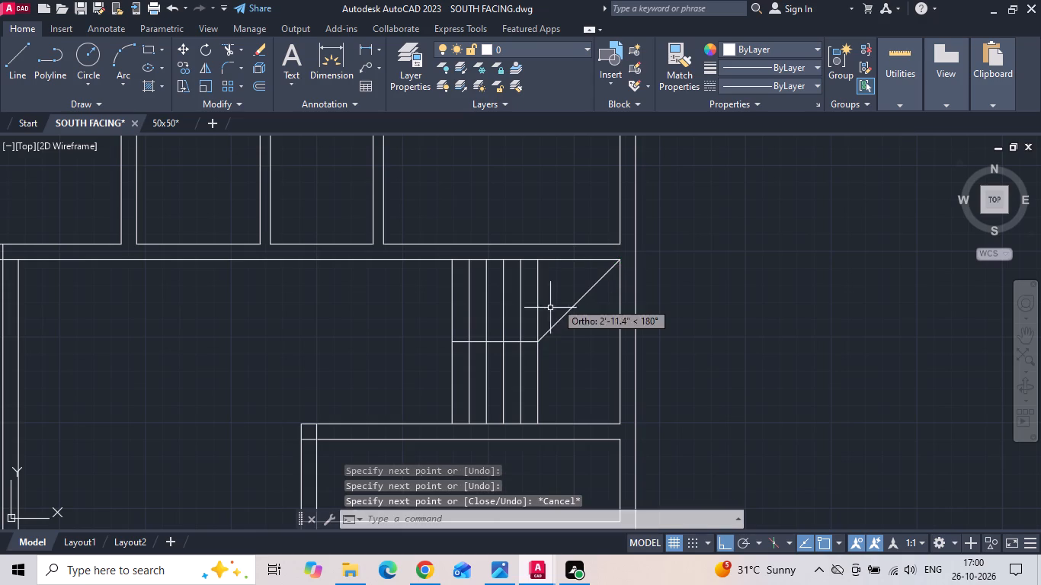
# Trim away all six tread lines south of the stair's middle line.
pyautogui.press('t')
pyautogui.press('r')
pyautogui.press('space')
pyautogui.moveTo(553, 369); pyautogui.dragTo(396, 374)
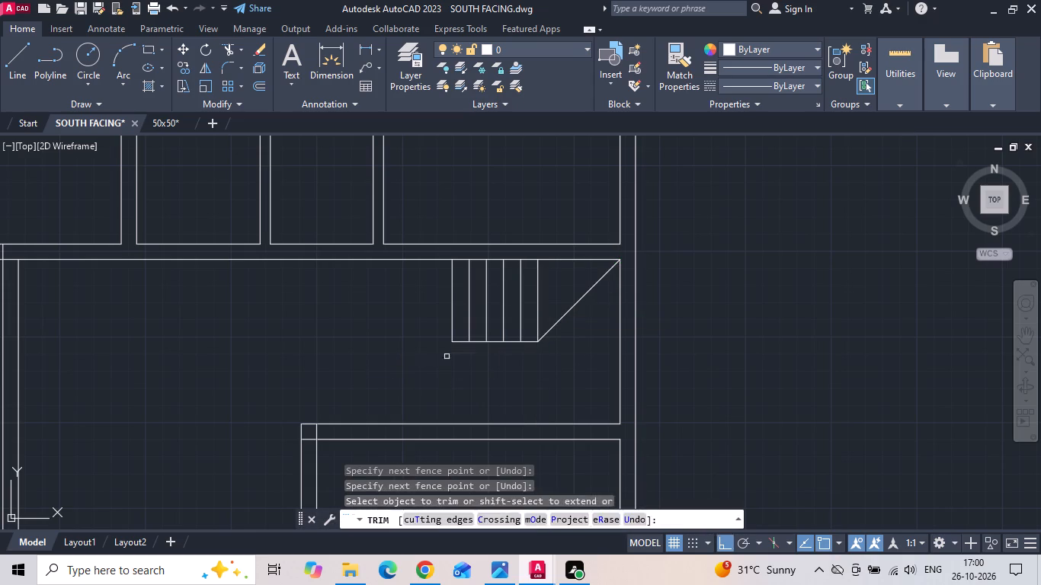
pyautogui.press('Escape')
# Mirror the six upper treads and the diagonal about the stair's middle line, keeping the originals.
pyautogui.click(591, 309)
pyautogui.click(414, 299)
pyautogui.write('mi')
pyautogui.press('space')
pyautogui.click(539, 344)
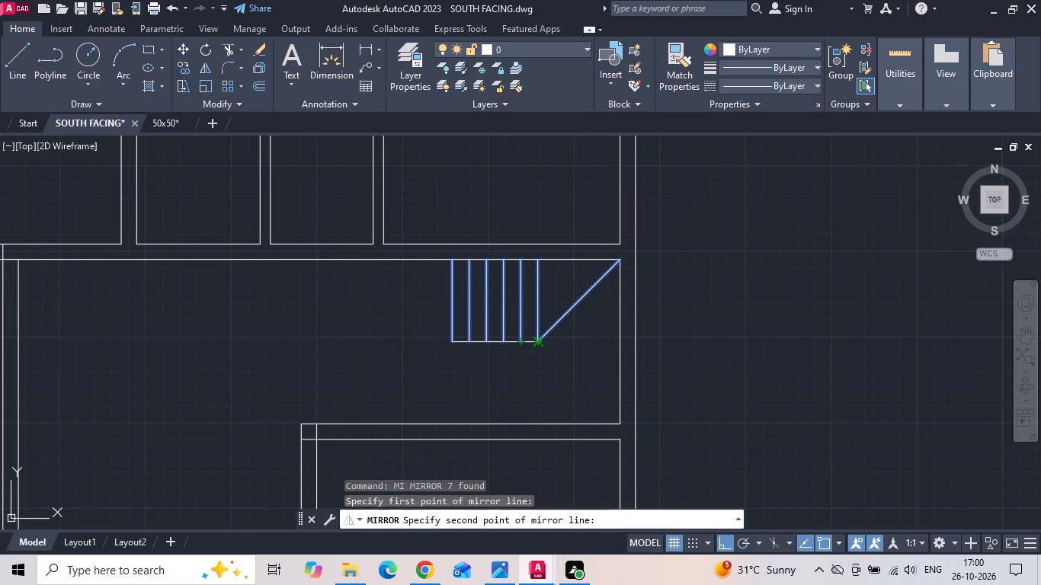
pyautogui.click(472, 386)
pyautogui.write('n')
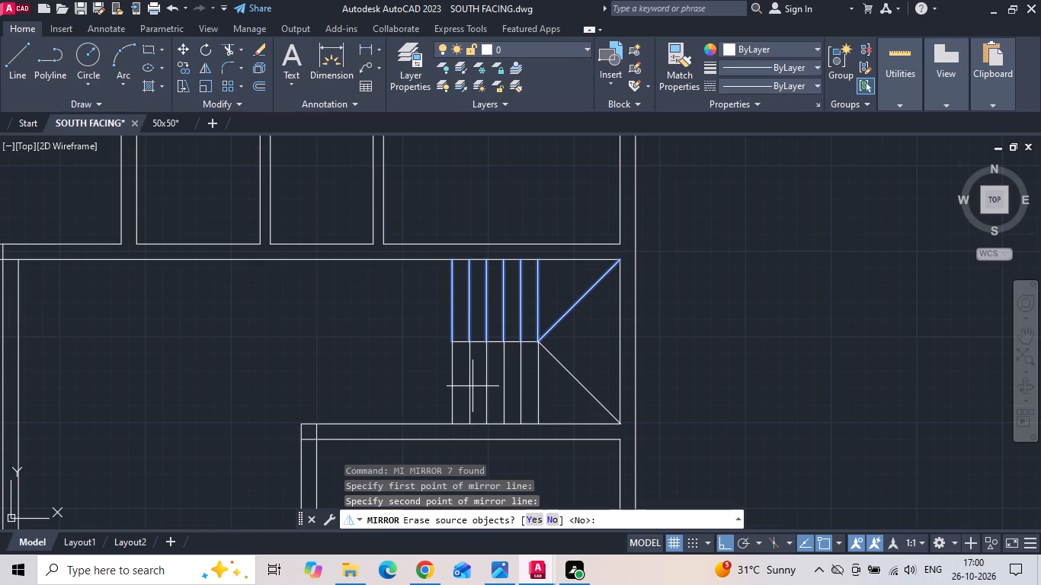
pyautogui.press('space')
# Extend the stair's middle line east to the inner east wall line.
pyautogui.scroll(-2, 582, 340)
pyautogui.scroll(2, 546, 347)
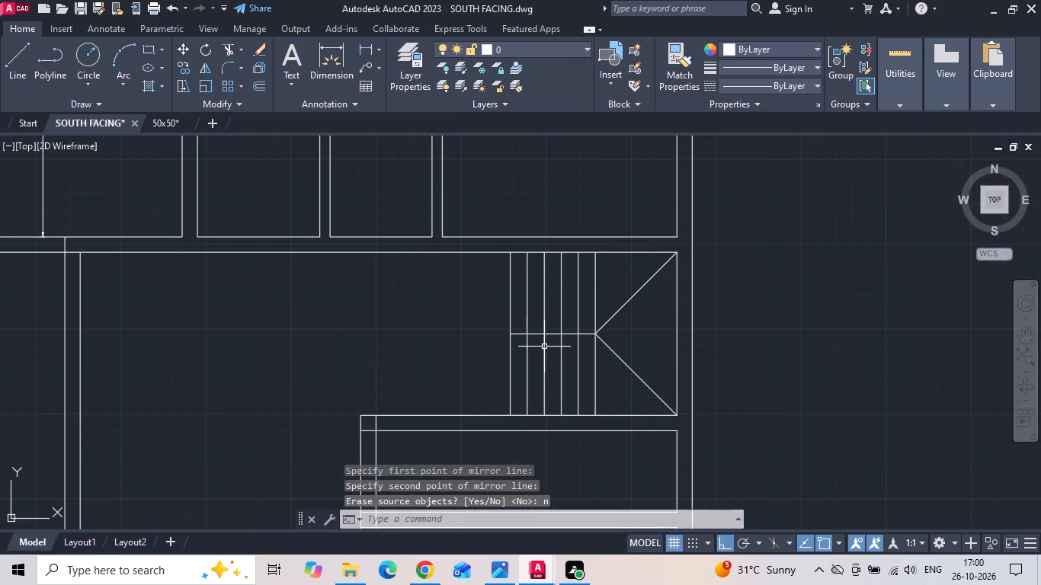
pyautogui.write('ex')
pyautogui.press('space')
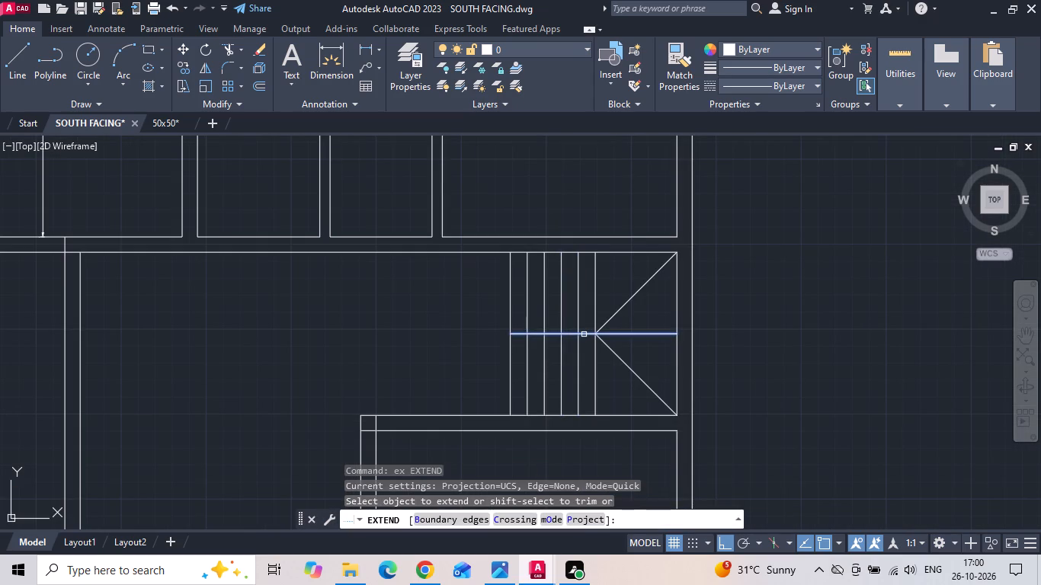
pyautogui.click(584, 334)
pyautogui.press('Escape')
# Change the linetype of the six stair treads south of the middle line and the southern diagonal to the dashed ACAD linetype.
pyautogui.moveTo(597, 354); pyautogui.dragTo(585, 361)
pyautogui.click(578, 369)
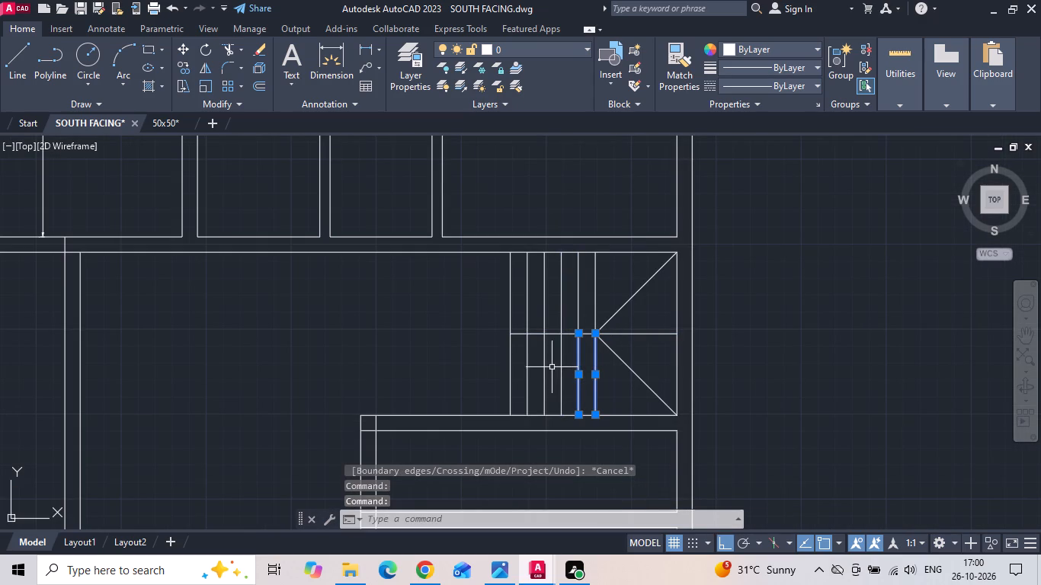
pyautogui.click(565, 360)
pyautogui.moveTo(433, 374); pyautogui.dragTo(445, 374)
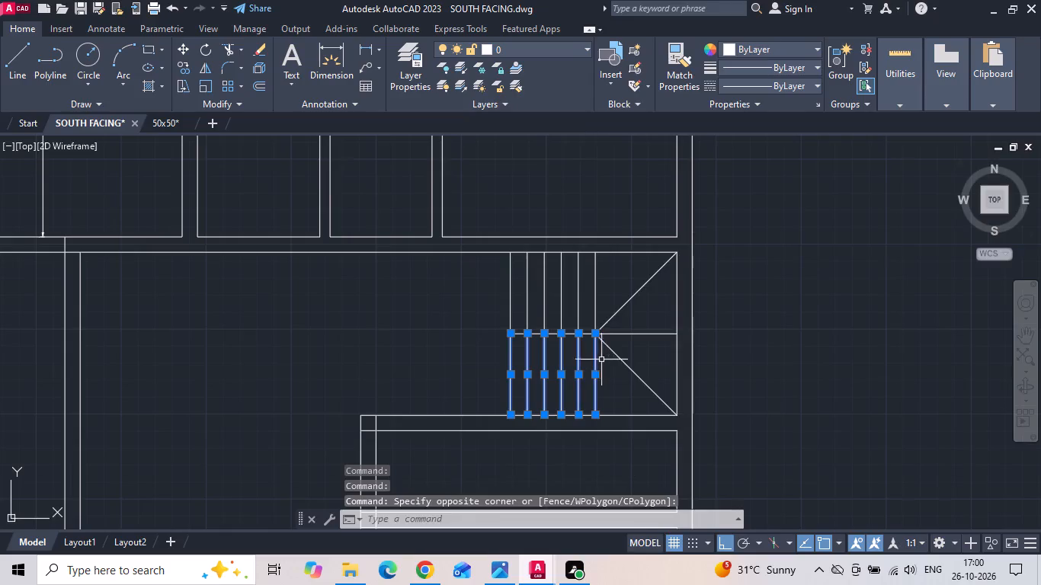
pyautogui.click(613, 357)
pyautogui.click(609, 350)
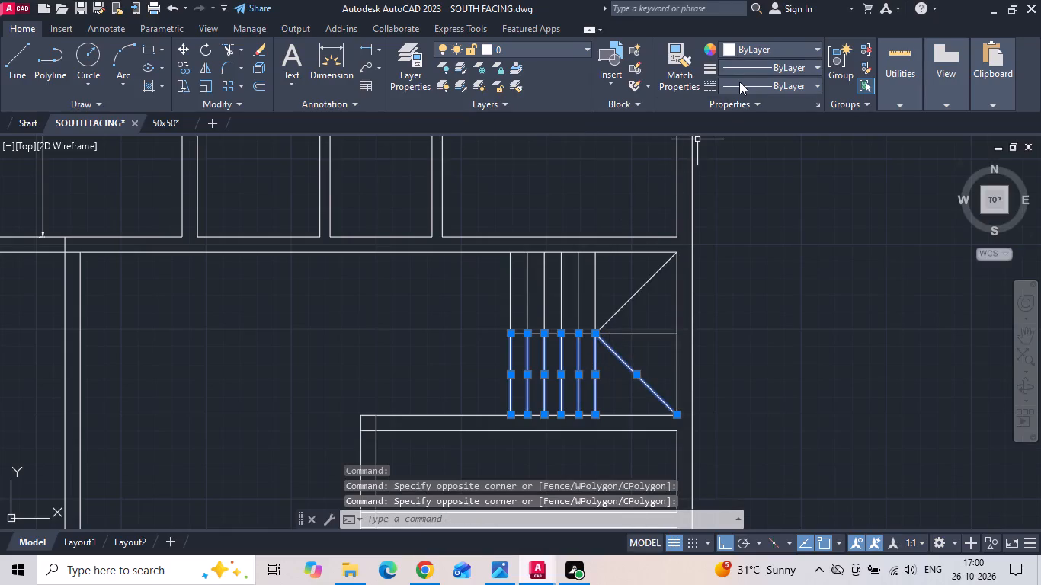
pyautogui.click(739, 82)
pyautogui.click(736, 142)
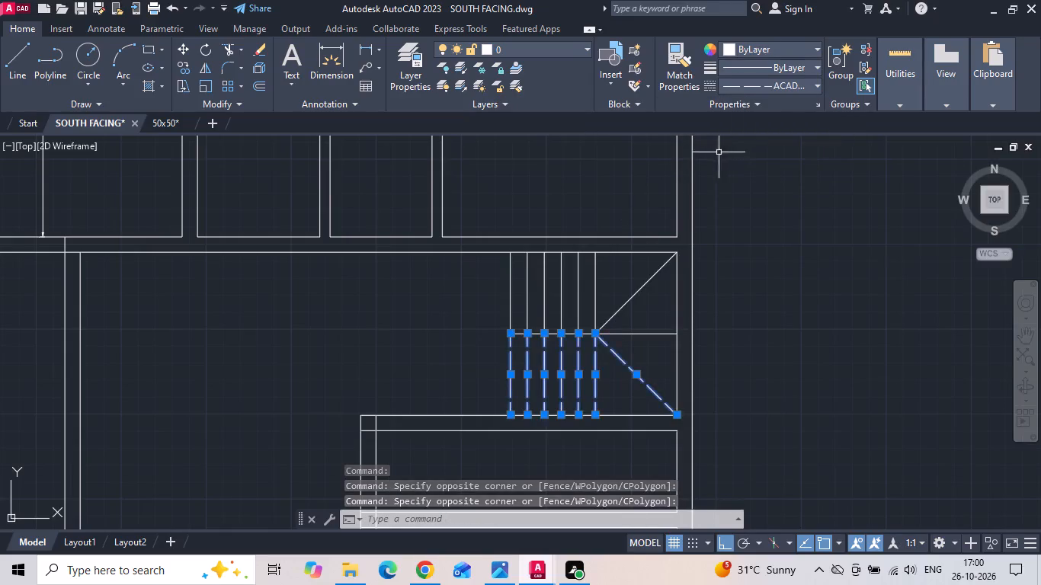
pyautogui.press('Escape')
# Save the drawing.
pyautogui.scroll(-2, 648, 262)
pyautogui.scroll(2, 237, 299)
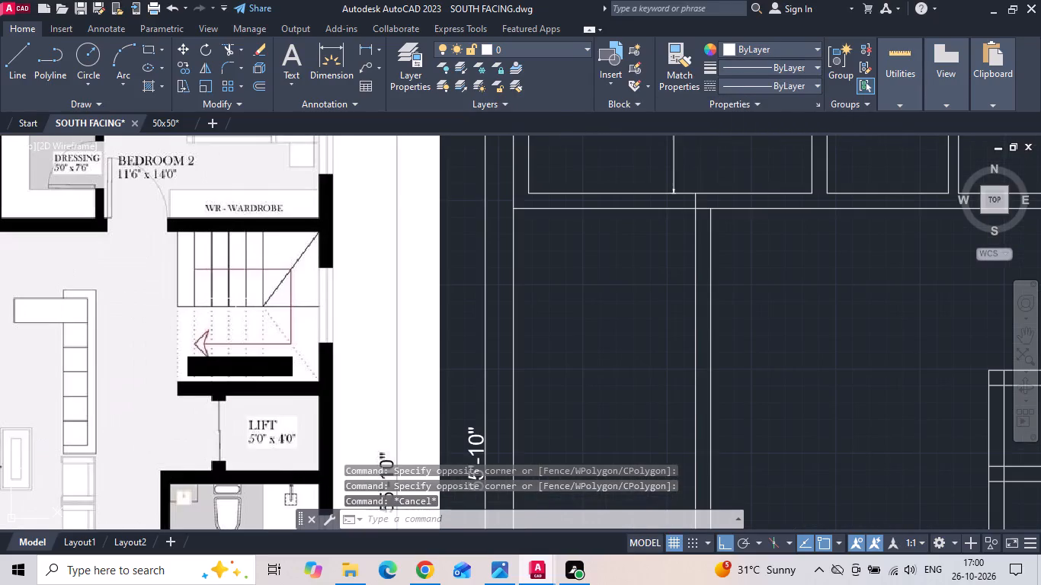
pyautogui.scroll(-1, 235, 299)
pyautogui.hotkey('ctrl', 's')
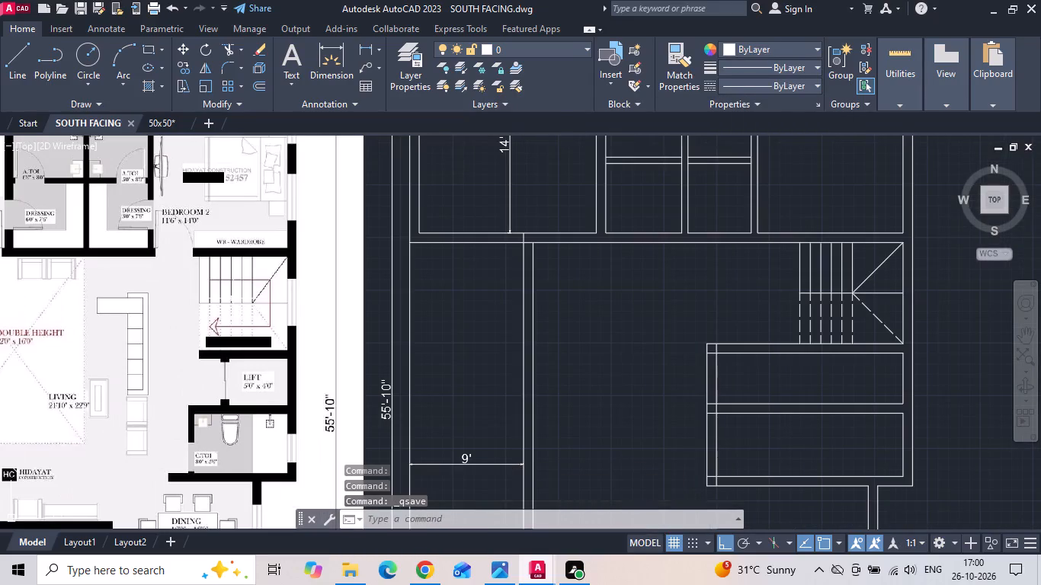
# Compare the stair, lift and common toilet area of the redrawn plan with the reference image.
pyautogui.scroll(-1, 233, 299)
pyautogui.scroll(3, 596, 239)
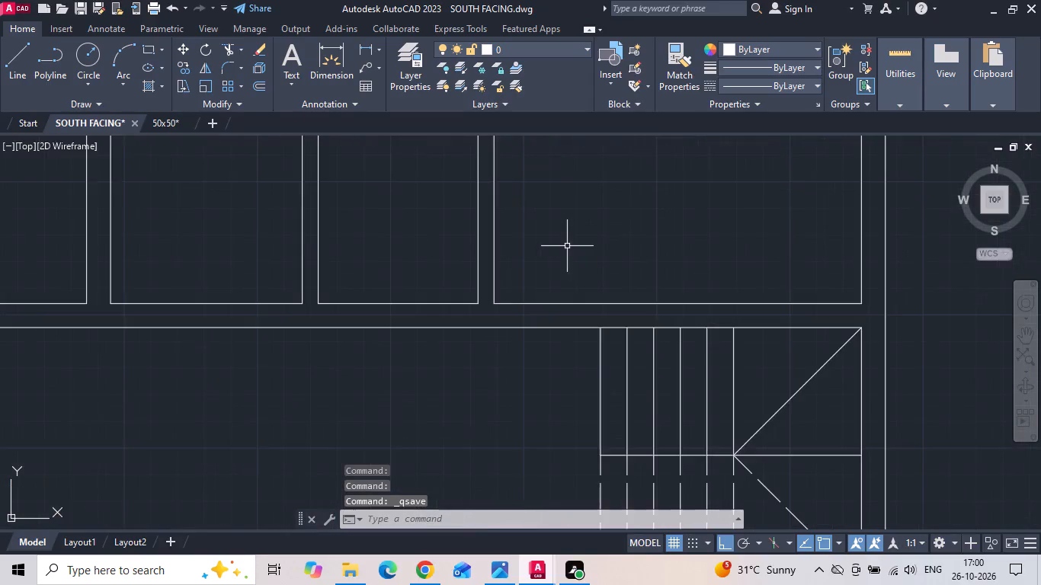
pyautogui.scroll(-4, 569, 275)
pyautogui.scroll(3, 315, 351)
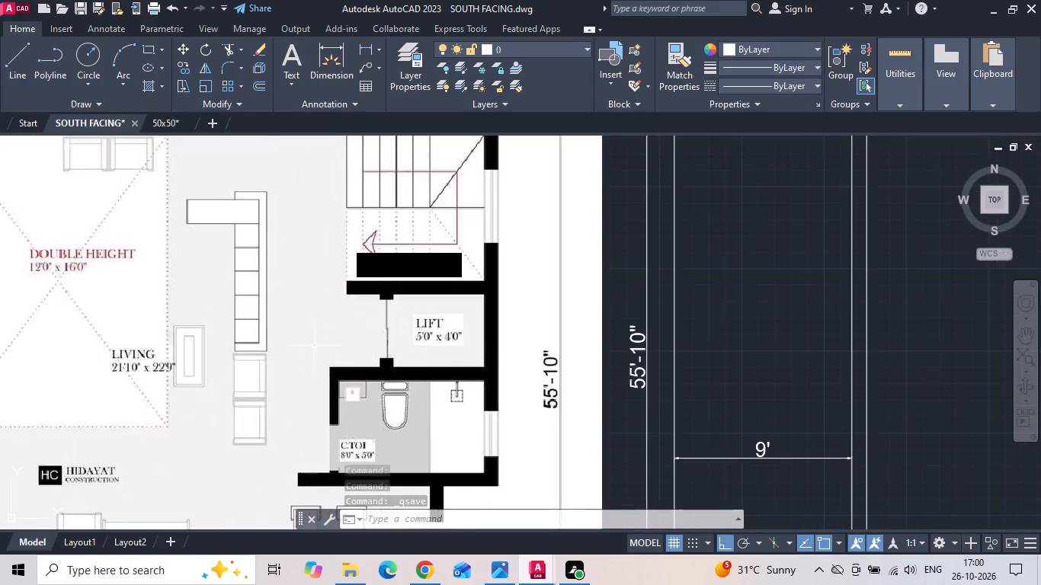
pyautogui.moveTo(537, 327); pyautogui.dragTo(362, 292, button='middle')
pyautogui.scroll(-1, 344, 297)
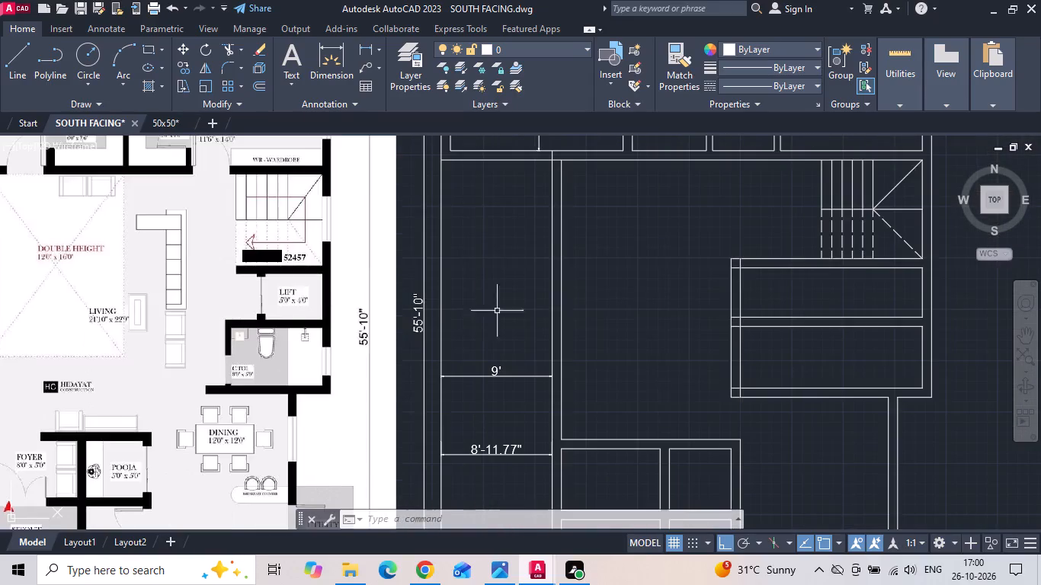
pyautogui.moveTo(571, 314); pyautogui.dragTo(476, 324, button='middle')
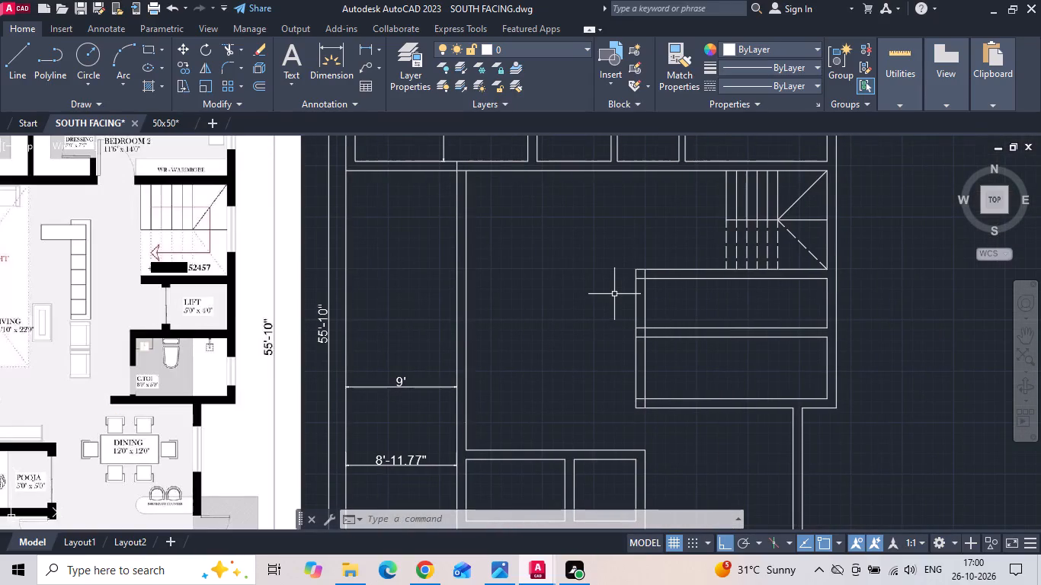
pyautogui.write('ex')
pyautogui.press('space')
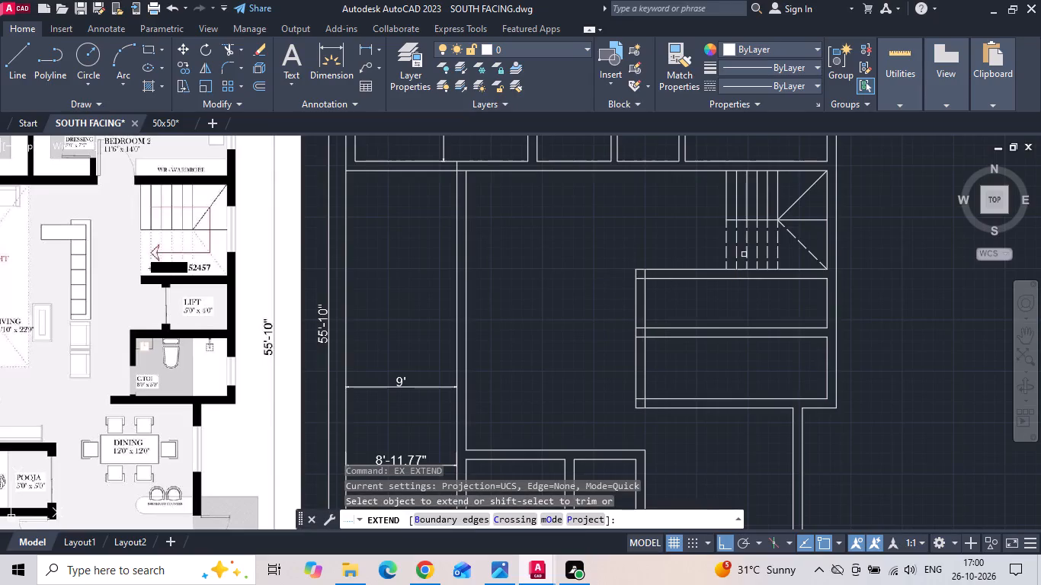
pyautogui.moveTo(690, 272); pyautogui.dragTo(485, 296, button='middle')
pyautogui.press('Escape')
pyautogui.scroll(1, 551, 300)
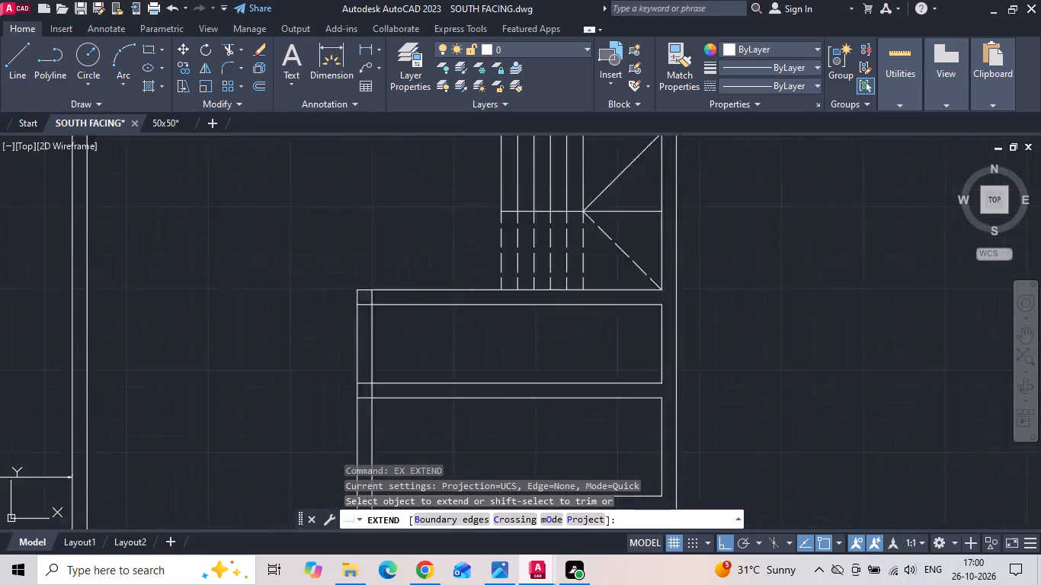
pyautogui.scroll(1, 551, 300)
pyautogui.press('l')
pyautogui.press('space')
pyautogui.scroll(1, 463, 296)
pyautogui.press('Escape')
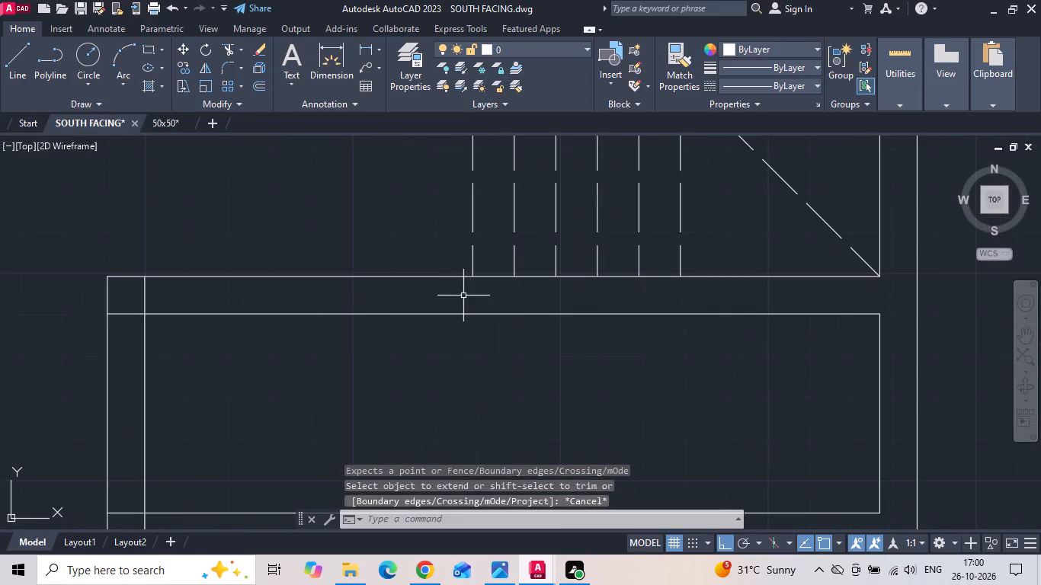
# Draw a short closing line across the wall south of the stair, straight down from the westernmost tread's end.
pyautogui.write('l')
pyautogui.press('space')
pyautogui.click(472, 277)
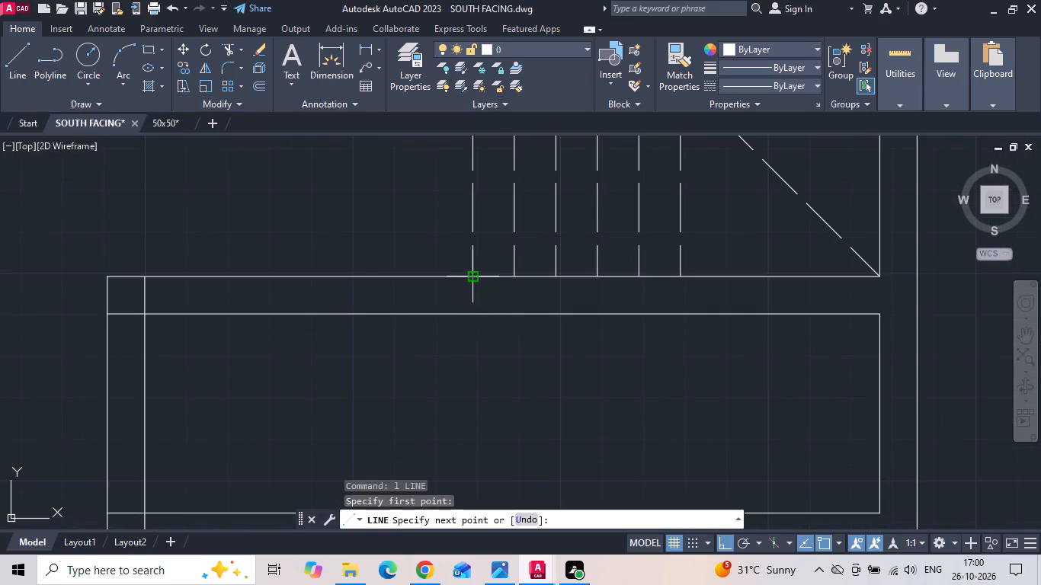
pyautogui.click(472, 309)
pyautogui.press('Escape')
# Trim the stair's south wall lines west of the closing line and the two vertical wall lines beside the lift space.
pyautogui.scroll(-1, 463, 324)
pyautogui.write('tr')
pyautogui.press('space')
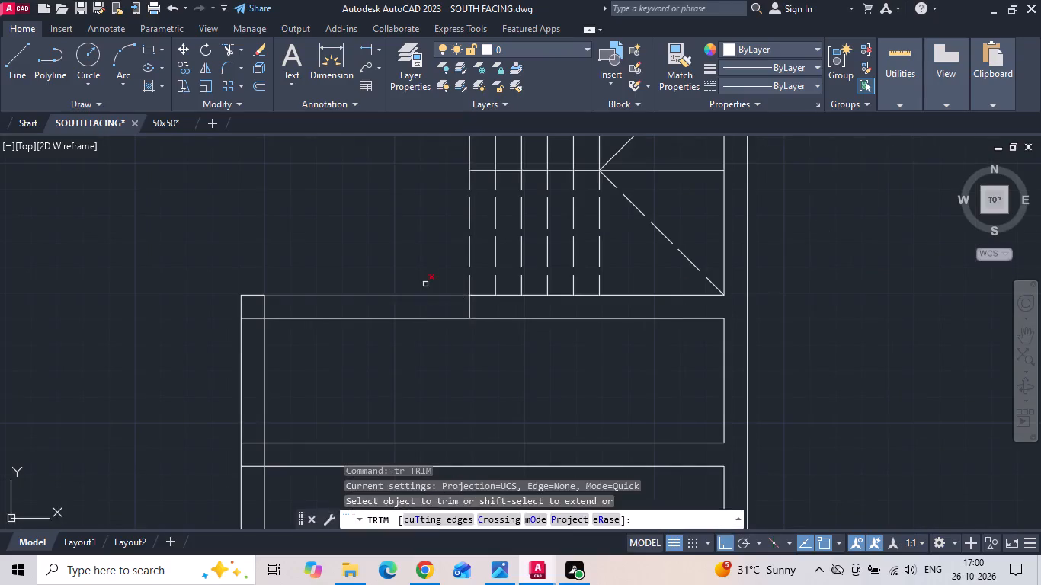
pyautogui.scroll(-2, 424, 279)
pyautogui.moveTo(423, 283); pyautogui.dragTo(416, 321)
pyautogui.moveTo(371, 315); pyautogui.dragTo(308, 324)
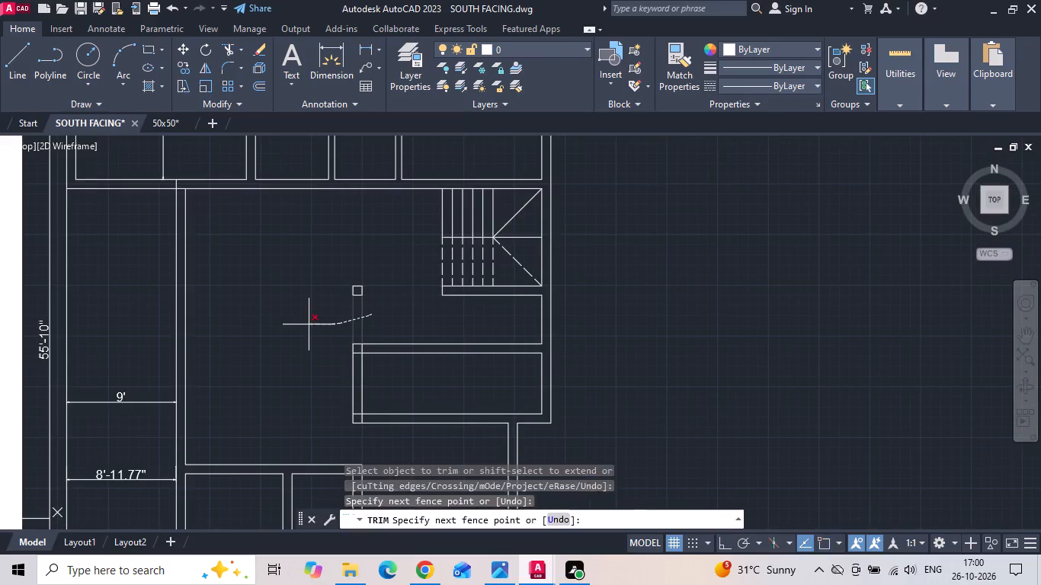
pyautogui.moveTo(308, 324); pyautogui.dragTo(306, 324)
pyautogui.press('Escape')
# Erase the leftover small square of wall lines west of the lift space.
pyautogui.moveTo(338, 273); pyautogui.dragTo(363, 314)
pyautogui.click(373, 318)
pyautogui.press('Delete')
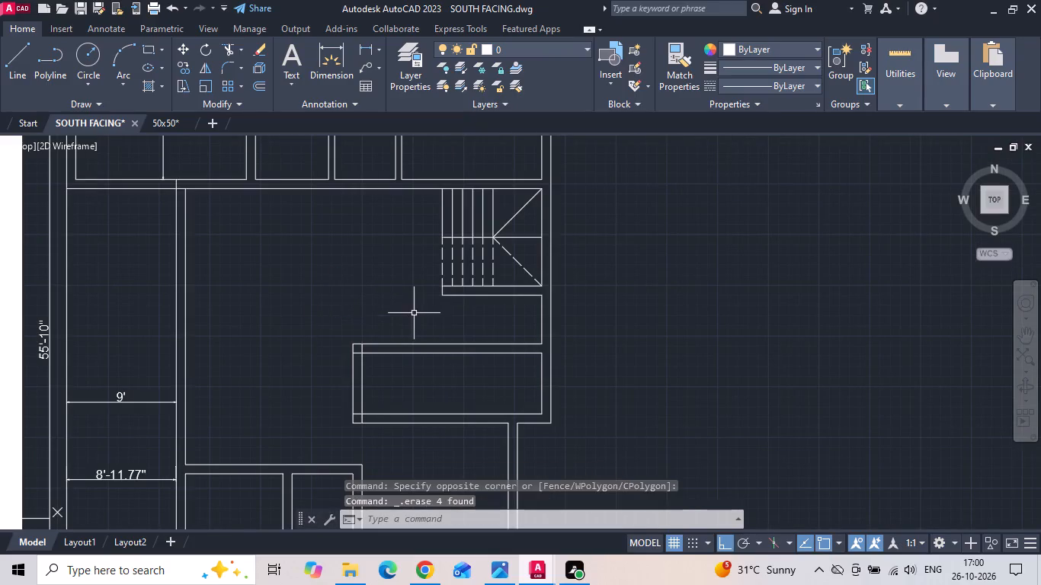
# Copy the lift's inner east wall line 5' and 5'9" to the west to form the lift's west wall.
pyautogui.scroll(-1, 538, 319)
pyautogui.scroll(3, 136, 314)
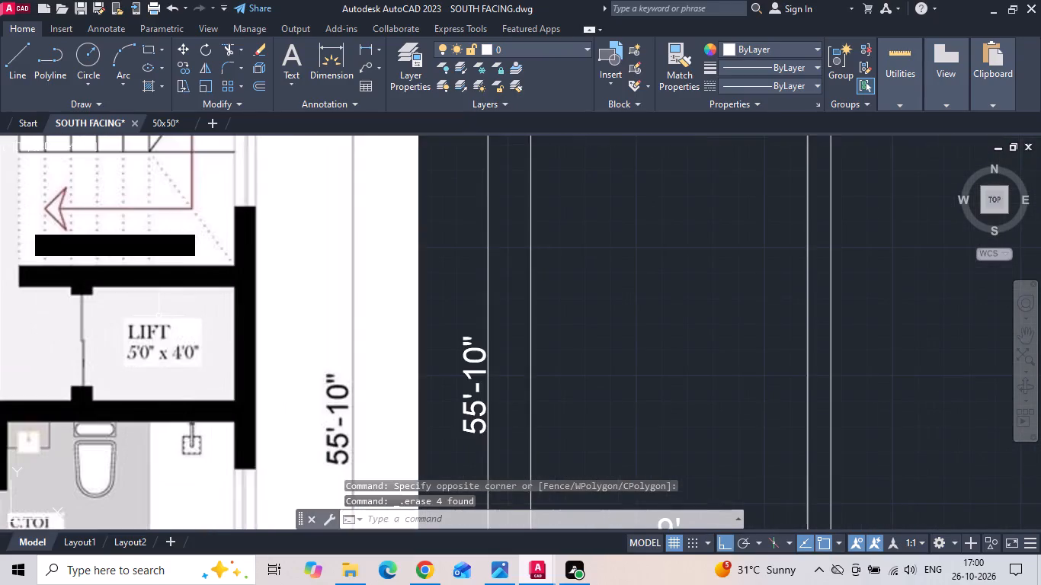
pyautogui.scroll(-1, 117, 310)
pyautogui.scroll(-2, 442, 314)
pyautogui.scroll(1, 681, 334)
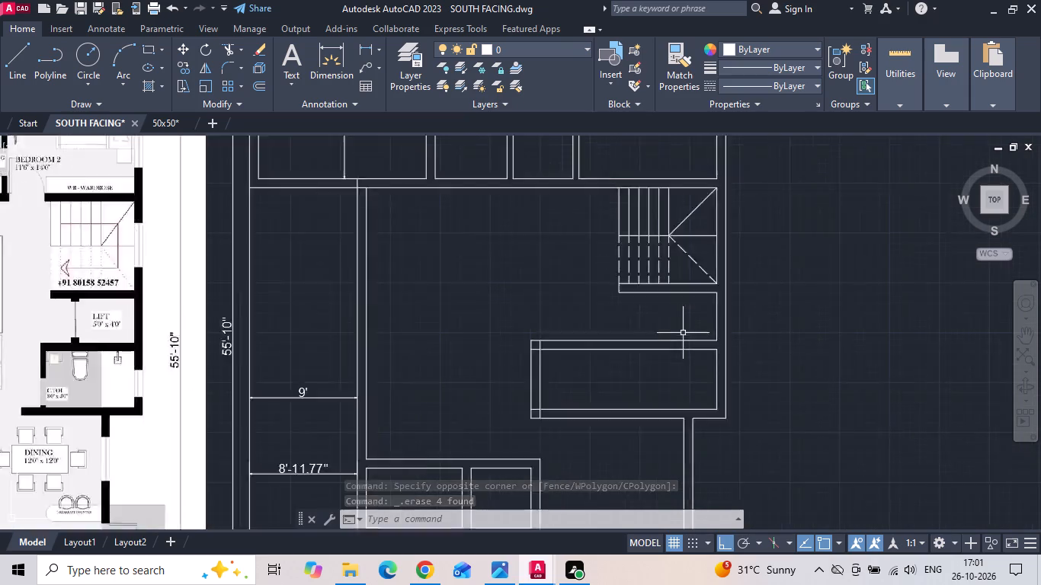
pyautogui.scroll(2, 684, 333)
pyautogui.moveTo(696, 324); pyautogui.dragTo(356, 309, button='middle')
pyautogui.moveTo(428, 280); pyautogui.dragTo(402, 289)
pyautogui.click(342, 280)
pyautogui.rightClick(340, 280)
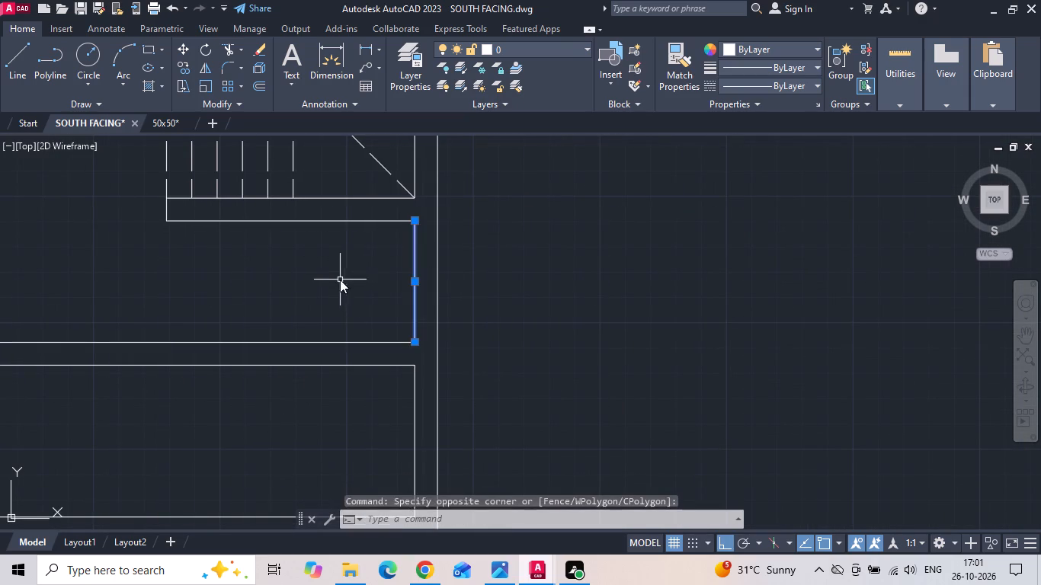
pyautogui.click(383, 286)
pyautogui.moveTo(354, 289); pyautogui.dragTo(290, 296)
pyautogui.press('5')
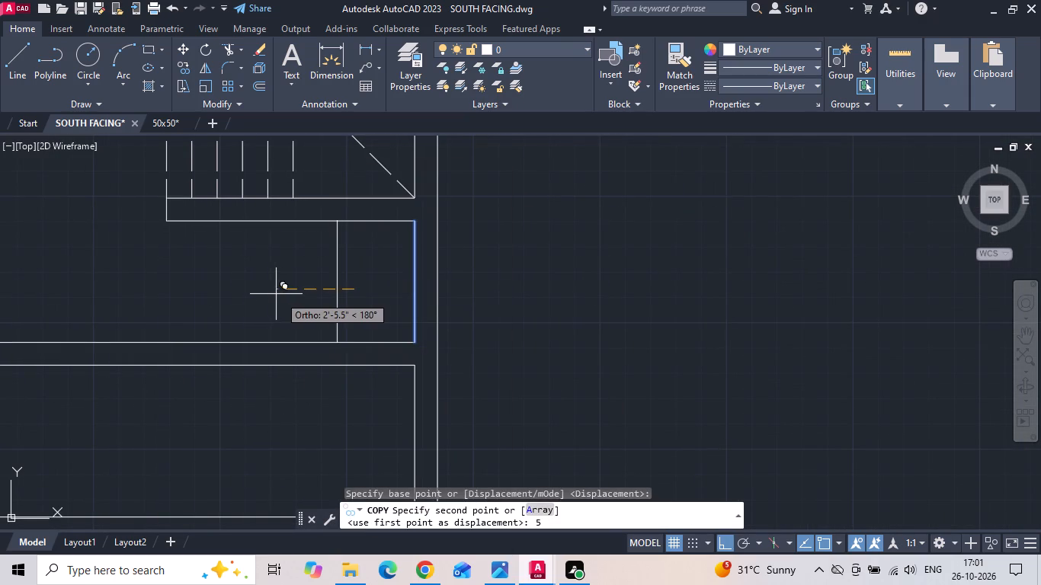
pyautogui.press("'")
pyautogui.press('Return')
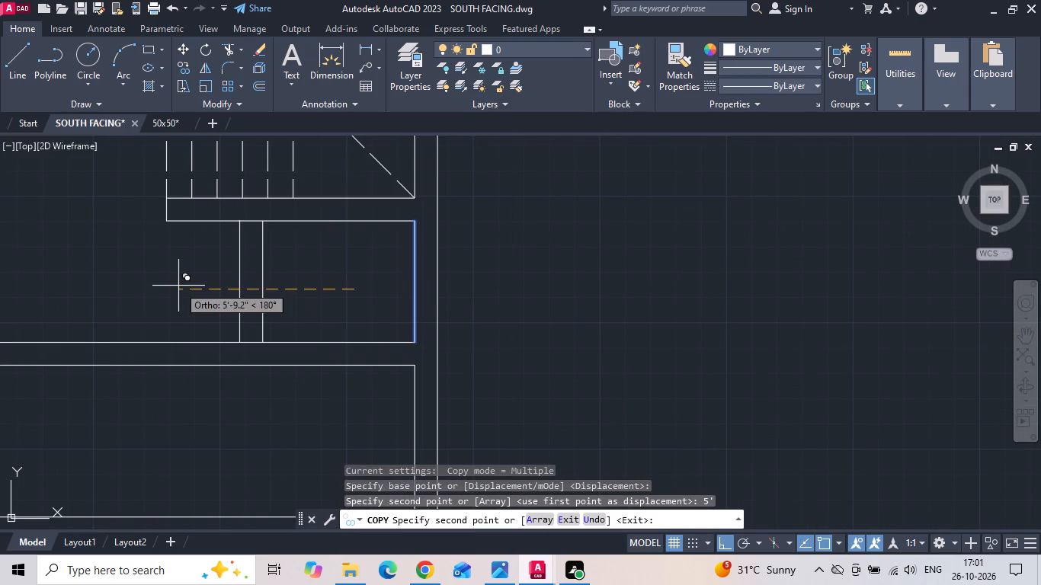
pyautogui.write("5'9")
pyautogui.press('Return')
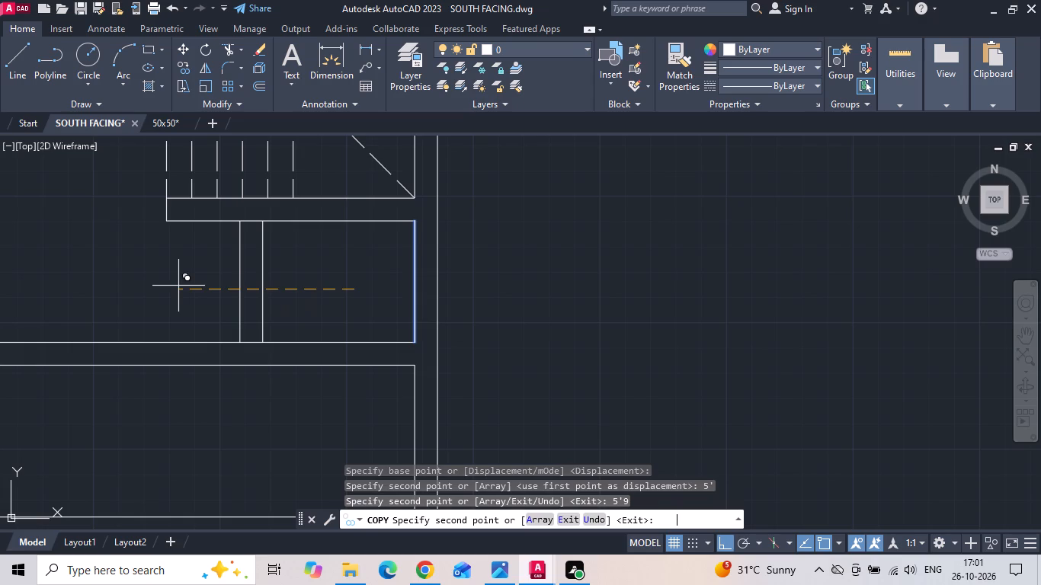
pyautogui.press('Escape')
# Copy the common toilet's inner east wall line 8' and 8'9" to the west to form the toilet's west wall.
pyautogui.scroll(-2, 233, 285)
pyautogui.scroll(1, 271, 328)
pyautogui.moveTo(271, 328); pyautogui.dragTo(337, 328, button='middle')
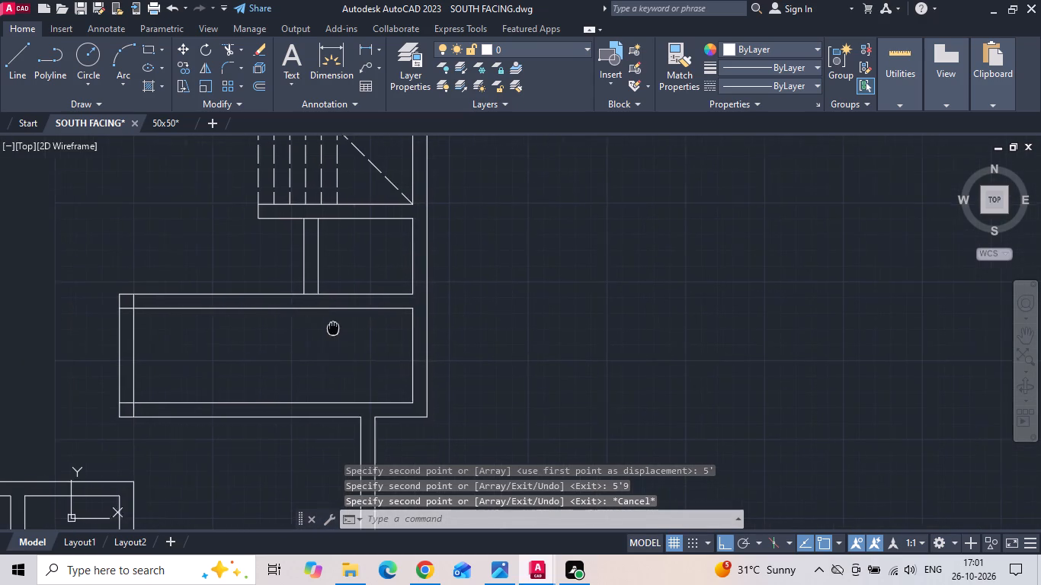
pyautogui.moveTo(337, 328); pyautogui.dragTo(336, 328, button='middle')
pyautogui.click(417, 358)
pyautogui.rightClick(417, 358)
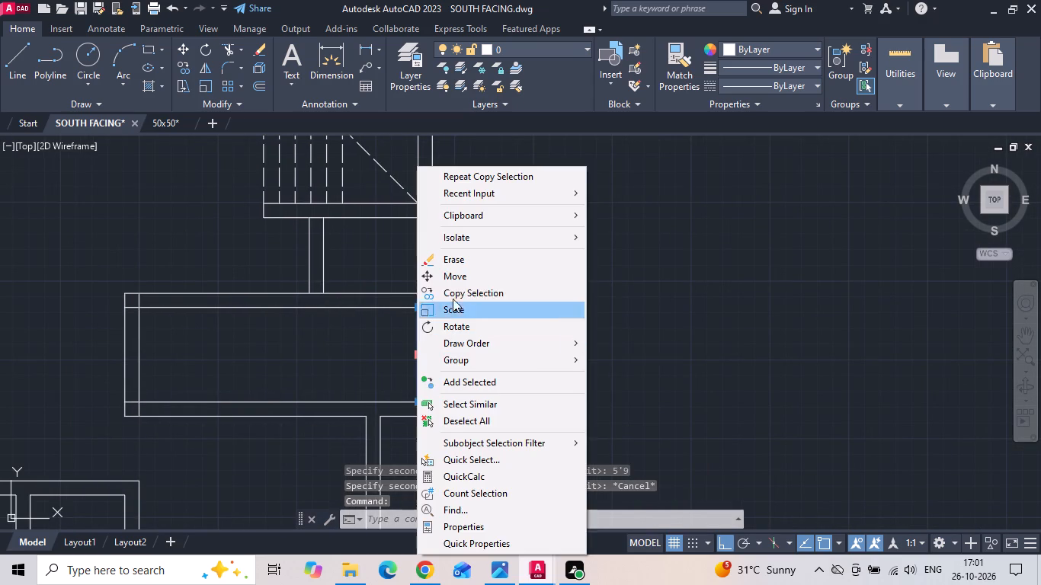
pyautogui.click(463, 285)
pyautogui.moveTo(533, 324); pyautogui.dragTo(500, 325)
pyautogui.write("8'")
pyautogui.press('Return')
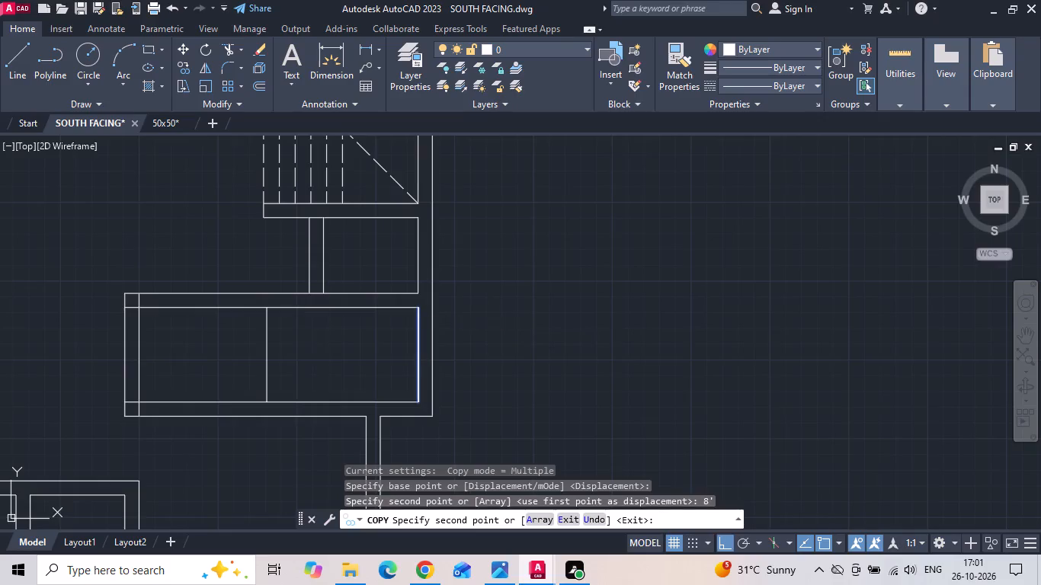
pyautogui.write("8'9")
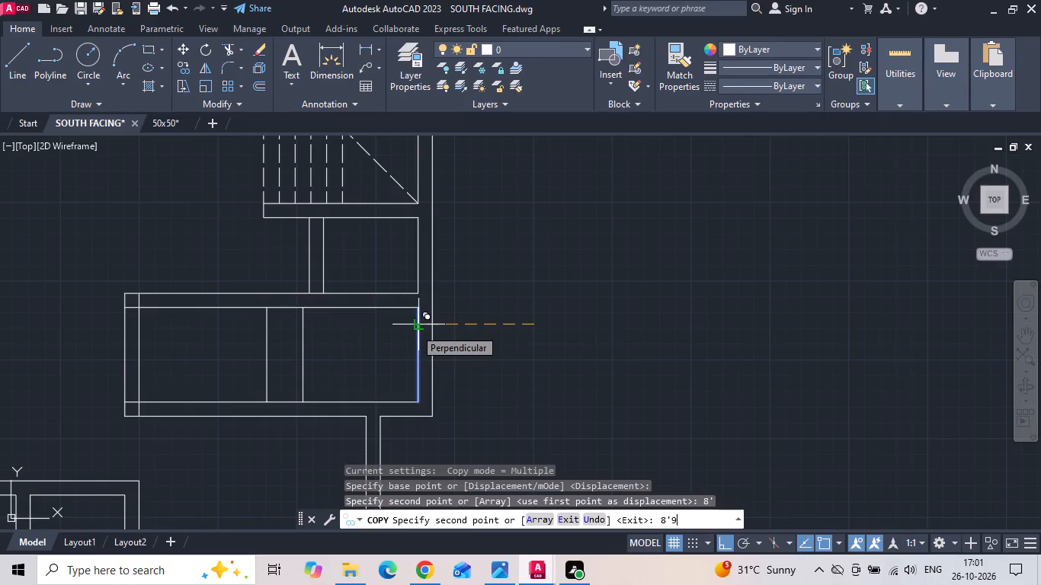
pyautogui.press('Return')
pyautogui.press('Escape')
# Extend the outer line of the toilet's west wall north to the upper line of the wall below the lift.
pyautogui.scroll(-3, 415, 328)
pyautogui.scroll(2, 239, 330)
pyautogui.scroll(-1, 247, 336)
pyautogui.moveTo(289, 340); pyautogui.dragTo(352, 340, button='middle')
pyautogui.scroll(1, 502, 353)
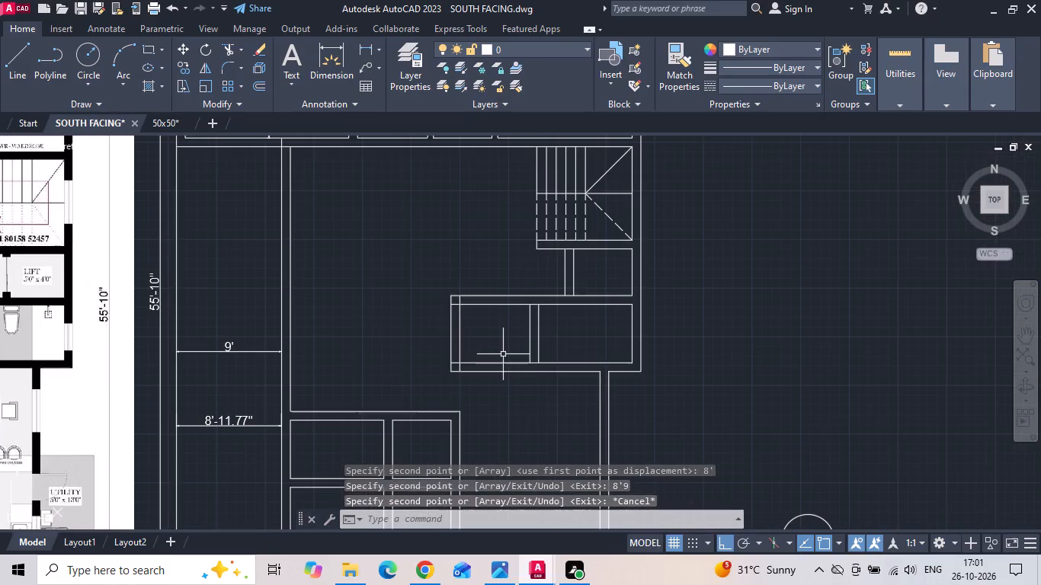
pyautogui.write('ex')
pyautogui.press('space')
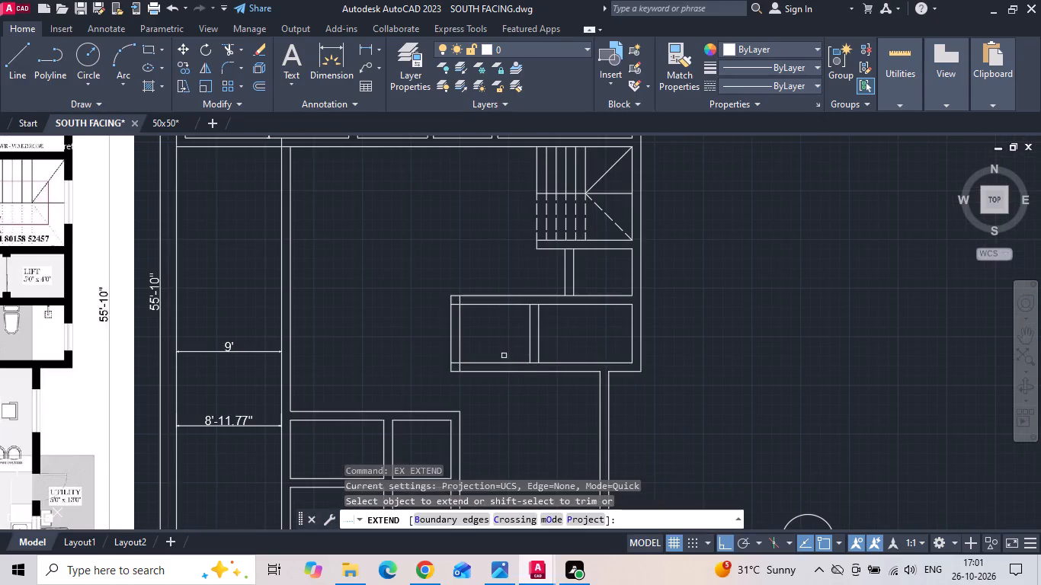
pyautogui.click(530, 321)
pyautogui.scroll(-1, 531, 321)
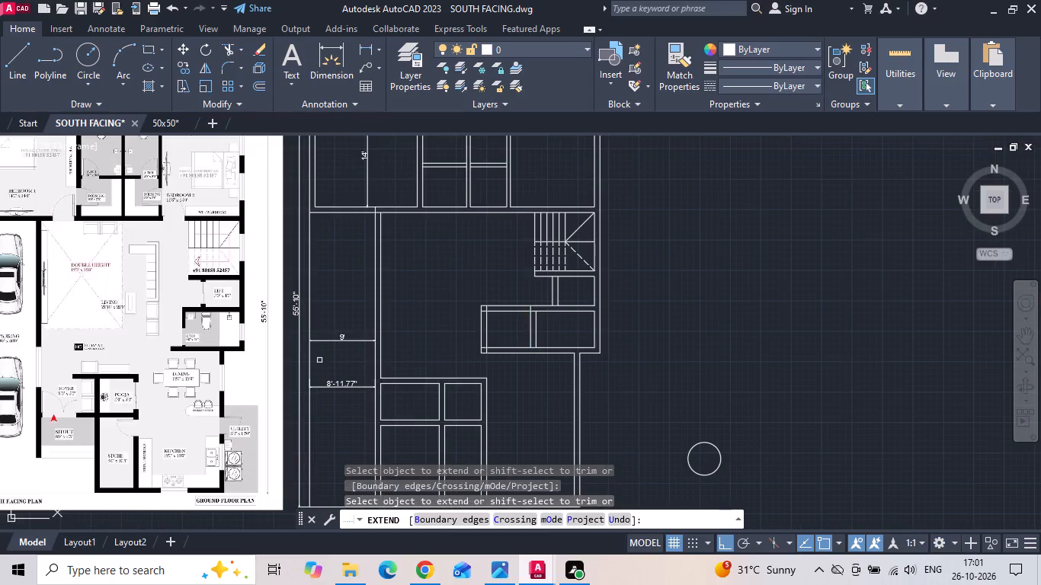
pyautogui.press('Escape')
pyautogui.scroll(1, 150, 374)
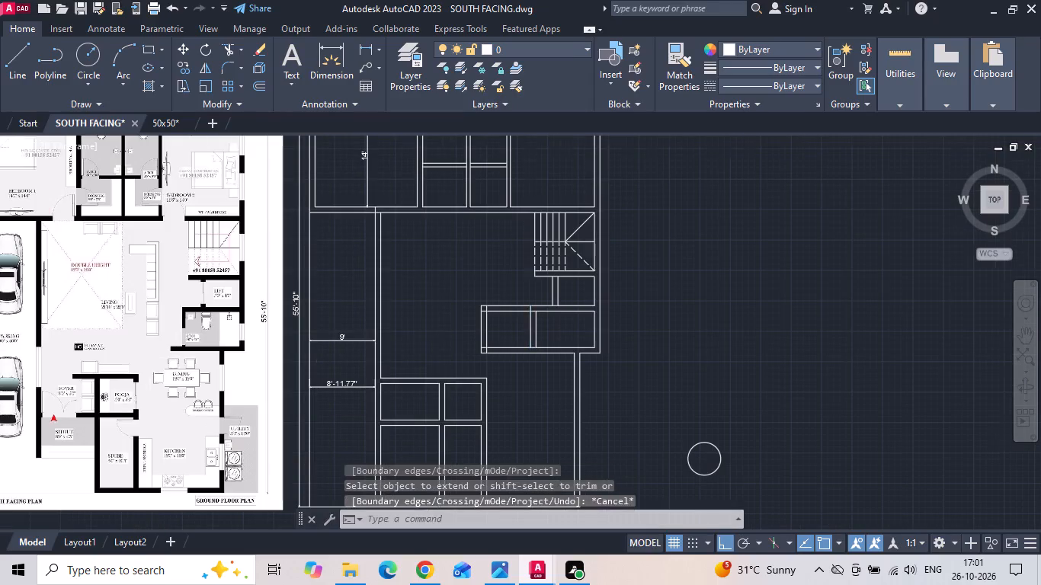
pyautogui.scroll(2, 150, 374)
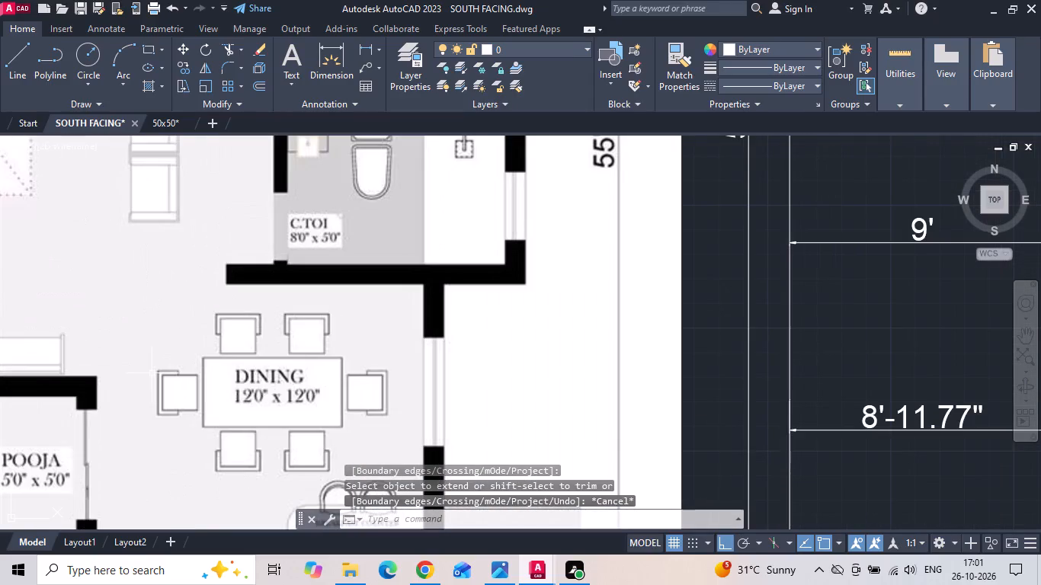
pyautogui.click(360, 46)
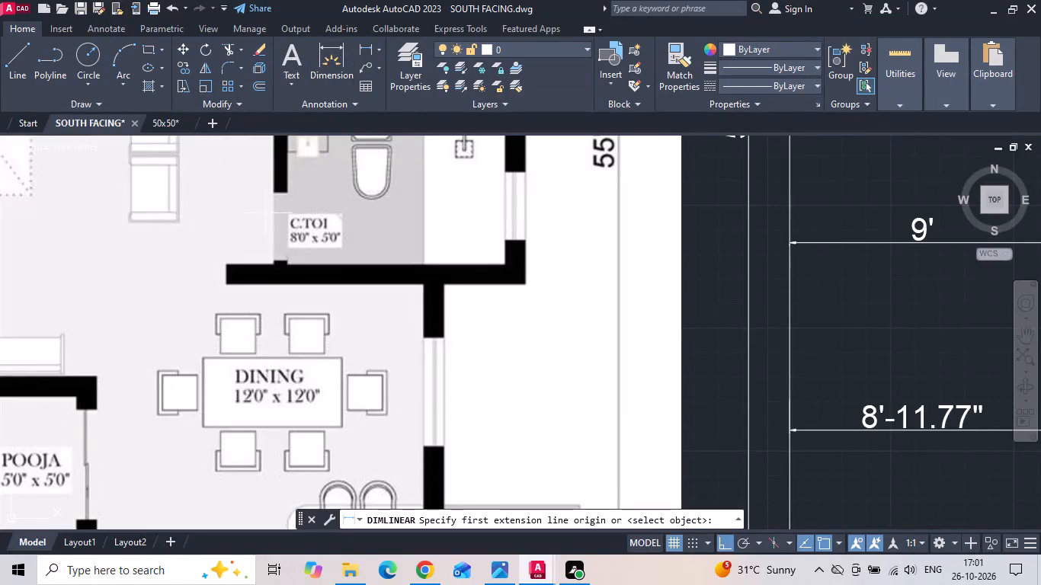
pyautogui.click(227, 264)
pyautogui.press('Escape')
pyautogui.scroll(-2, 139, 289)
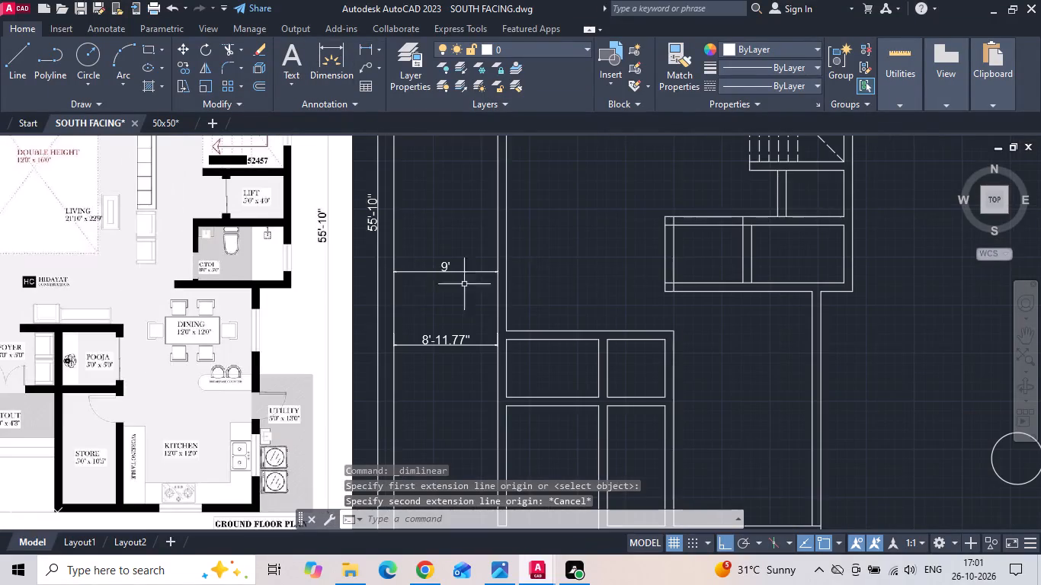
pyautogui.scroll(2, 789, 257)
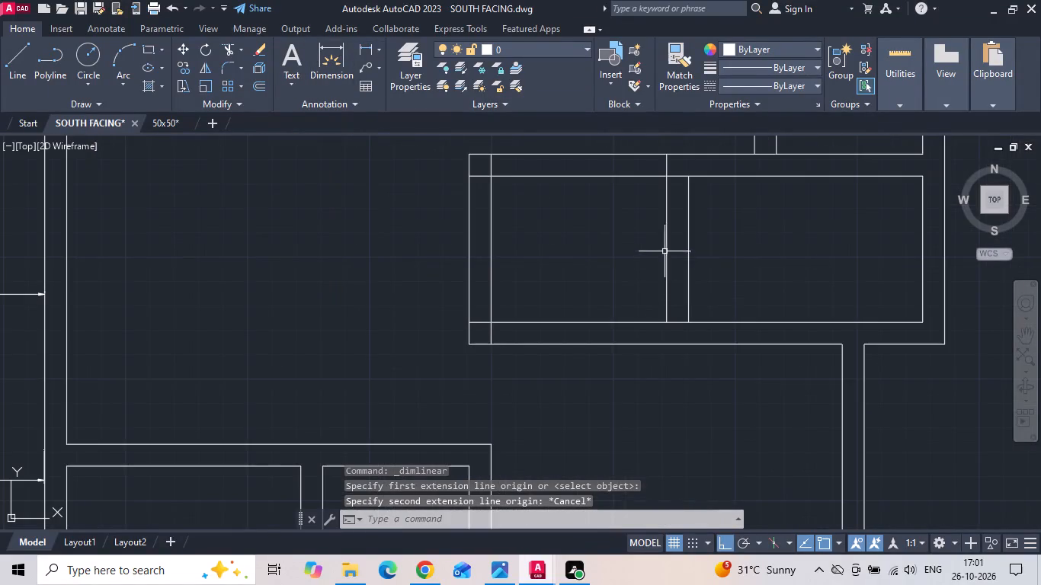
# Copy the outer line of the toilet's west wall 1'6" to the west.
pyautogui.click(669, 248)
pyautogui.click(649, 251)
pyautogui.rightClick(649, 251)
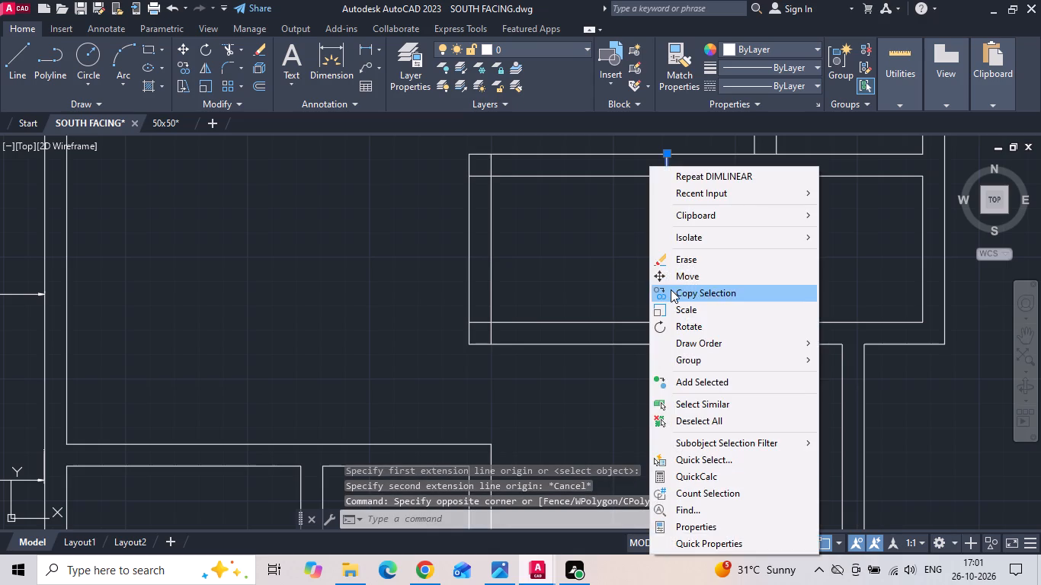
pyautogui.click(671, 289)
pyautogui.moveTo(642, 283); pyautogui.dragTo(620, 283)
pyautogui.write("1'6")
pyautogui.press('Return')
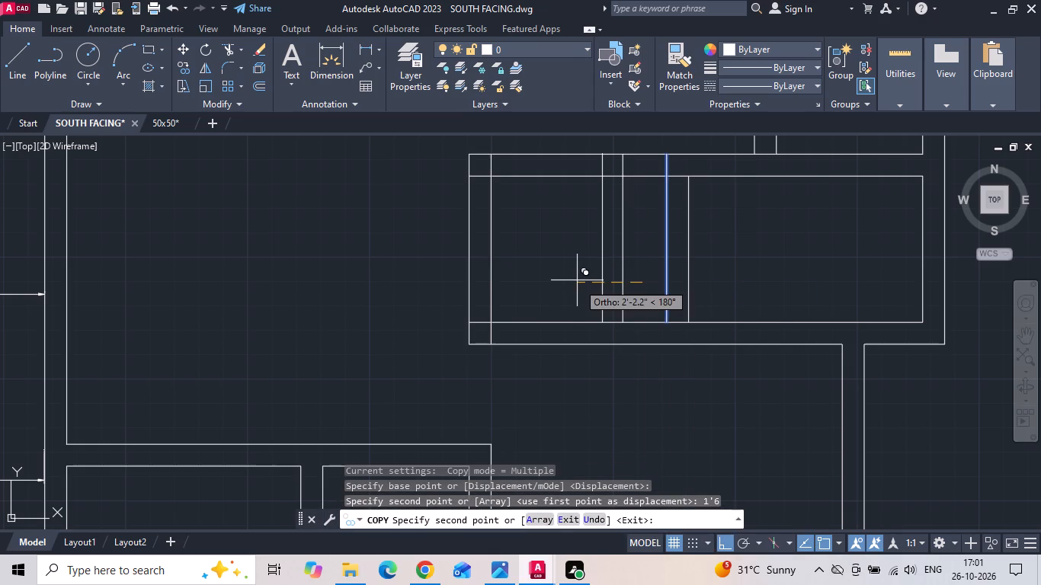
pyautogui.press('Escape')
# Extend the 1'6" offset copy south to the lower line of the toilet's south wall.
pyautogui.write('ex')
pyautogui.press('space')
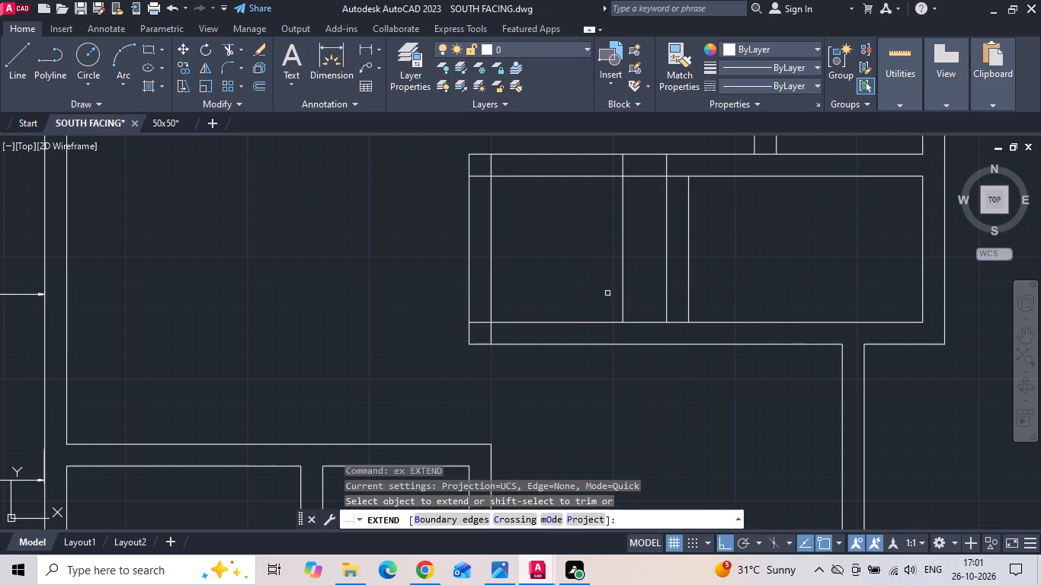
pyautogui.click(631, 310)
pyautogui.click(615, 295)
pyautogui.press('Escape')
# Trim the toilet's north wall back to its west wall and its south wall back to the 1'6" line, cutting the lines further west.
pyautogui.write('tr')
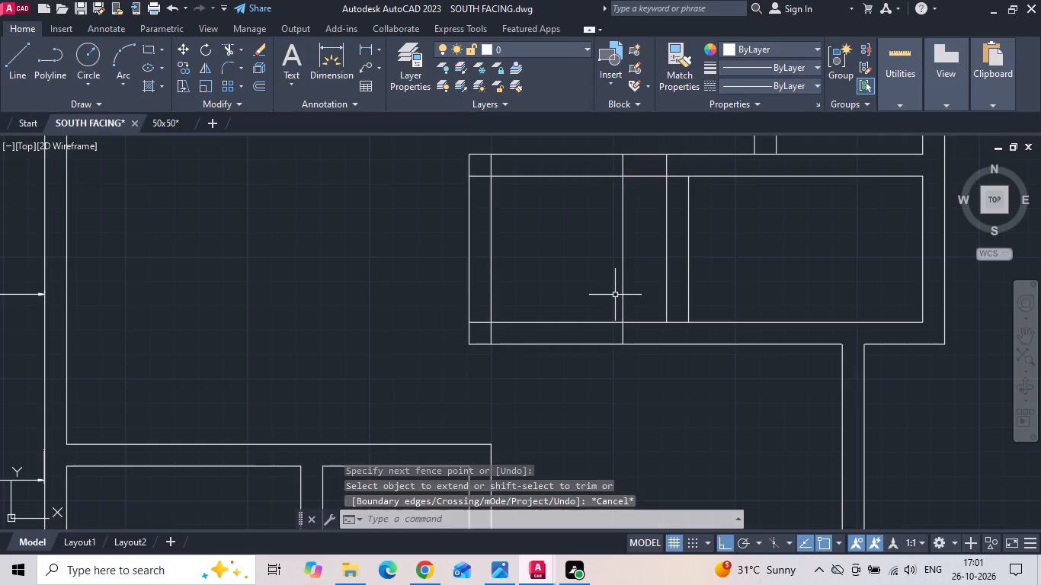
pyautogui.press('space')
pyautogui.moveTo(637, 144); pyautogui.dragTo(639, 228)
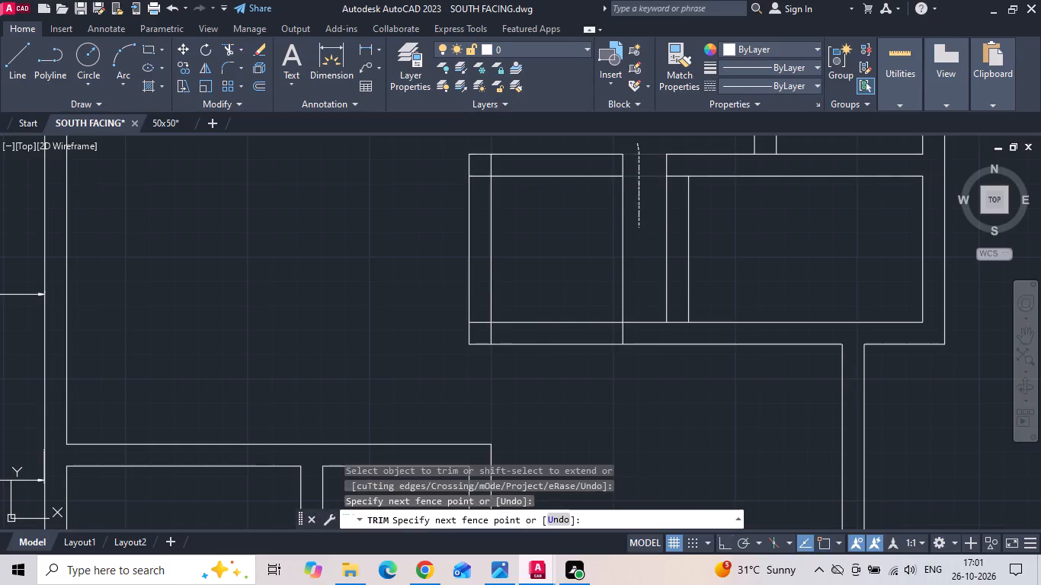
pyautogui.moveTo(637, 196); pyautogui.dragTo(440, 261)
pyautogui.moveTo(546, 277); pyautogui.dragTo(552, 379)
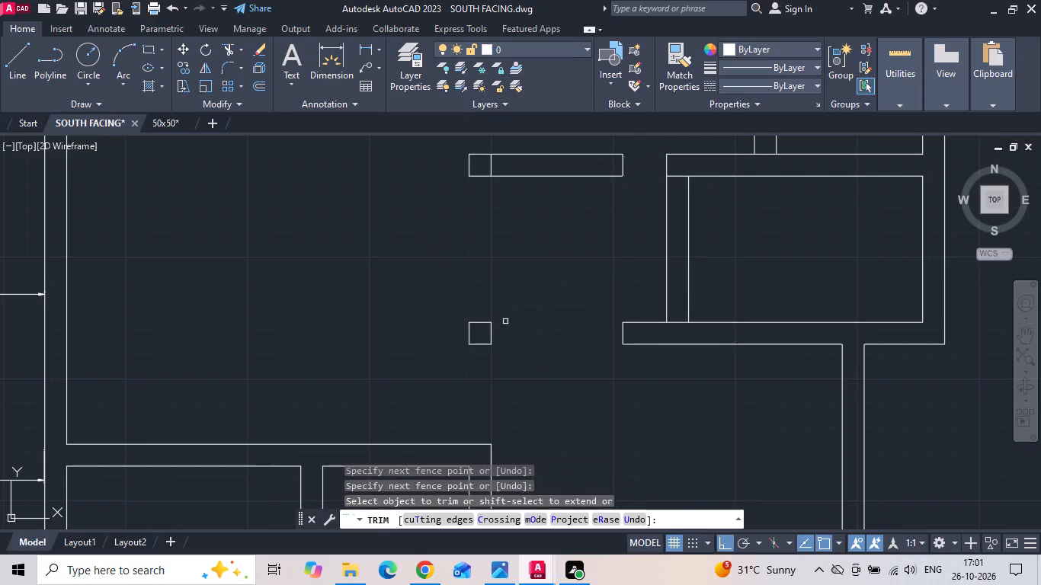
pyautogui.press('Escape')
# Erase the leftover wall strip and small square of lines west of the toilet.
pyautogui.moveTo(631, 148); pyautogui.dragTo(476, 213)
pyautogui.click(453, 217)
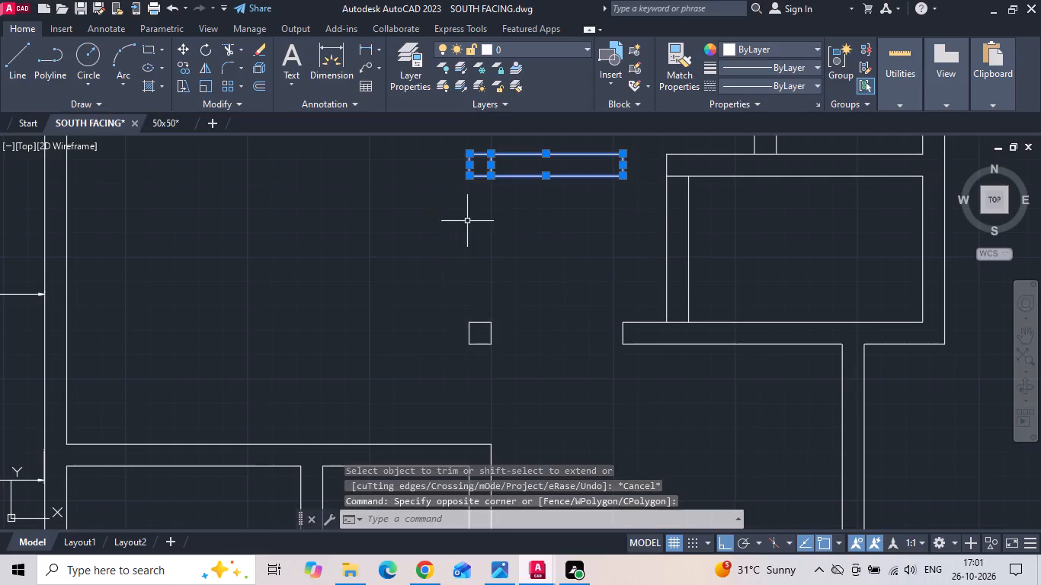
pyautogui.moveTo(498, 250); pyautogui.dragTo(434, 351)
pyautogui.click(389, 393)
pyautogui.press('Delete')
# Trim the inner south wall line where it overruns into the kitchen's southeast wall corner.
pyautogui.scroll(-3, 408, 371)
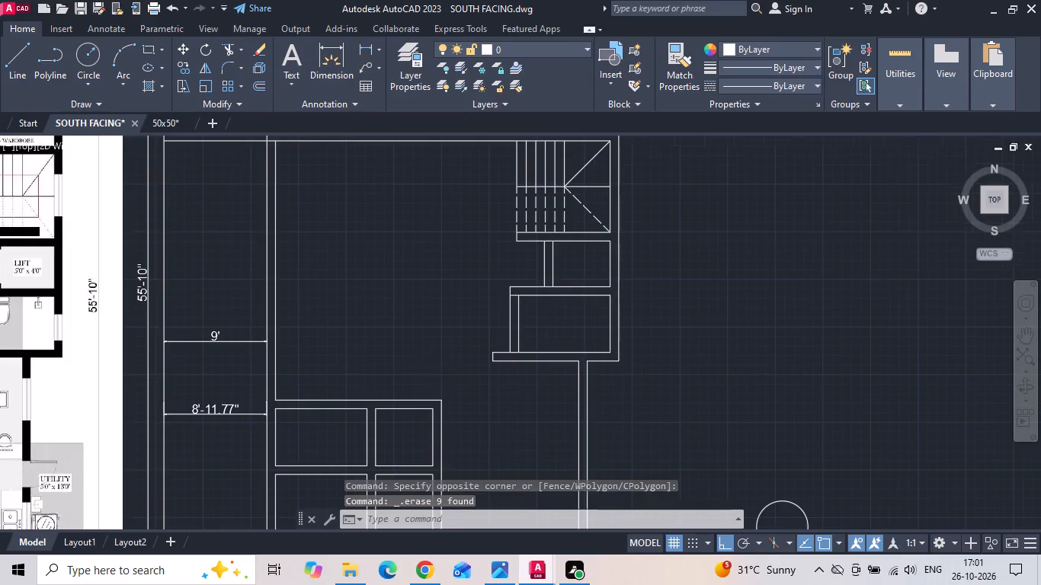
pyautogui.moveTo(431, 366); pyautogui.dragTo(579, 315, button='middle')
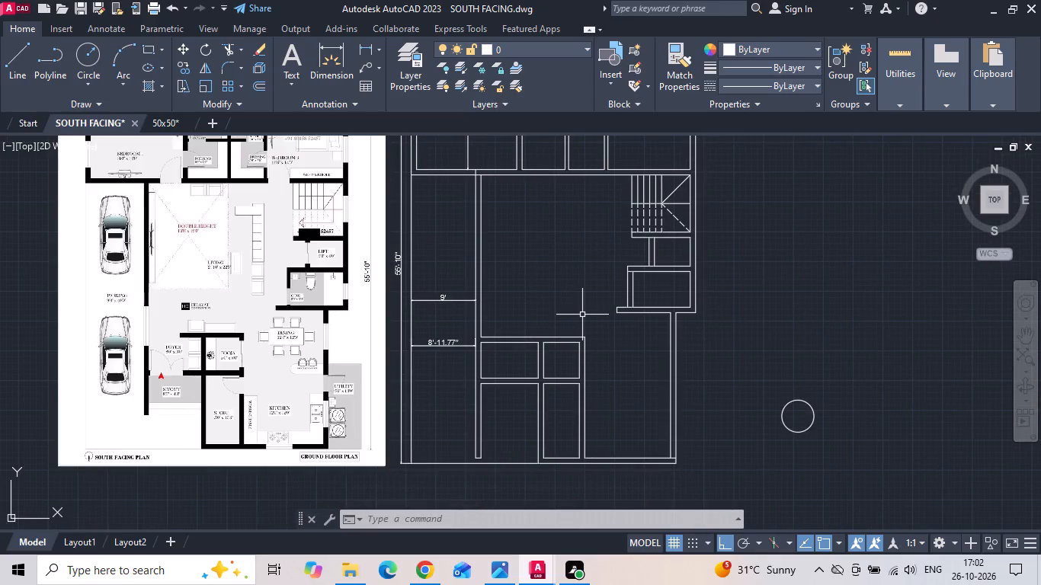
pyautogui.write('tr')
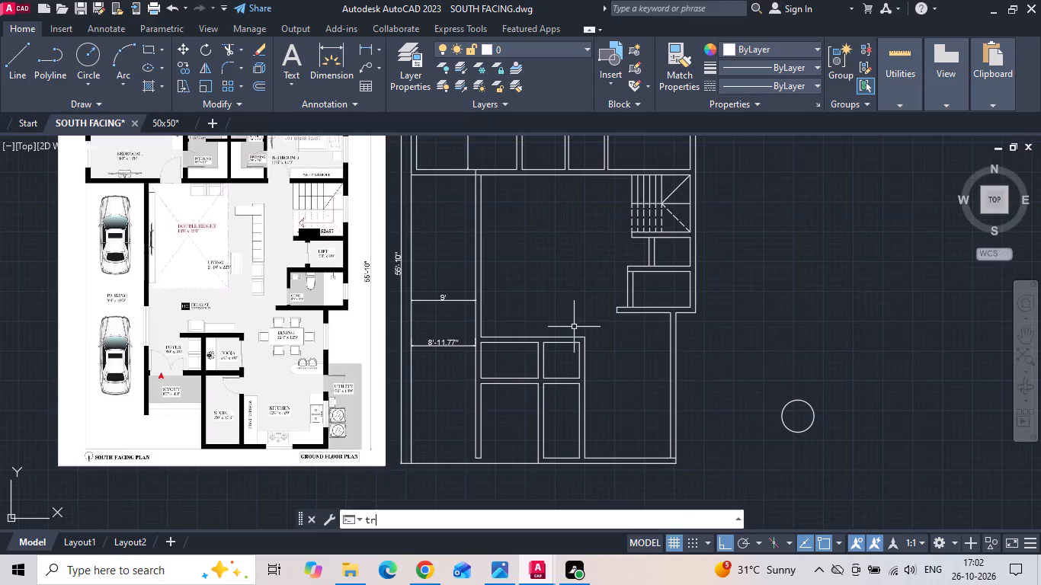
pyautogui.press('space')
pyautogui.press('space')
pyautogui.scroll(2, 651, 467)
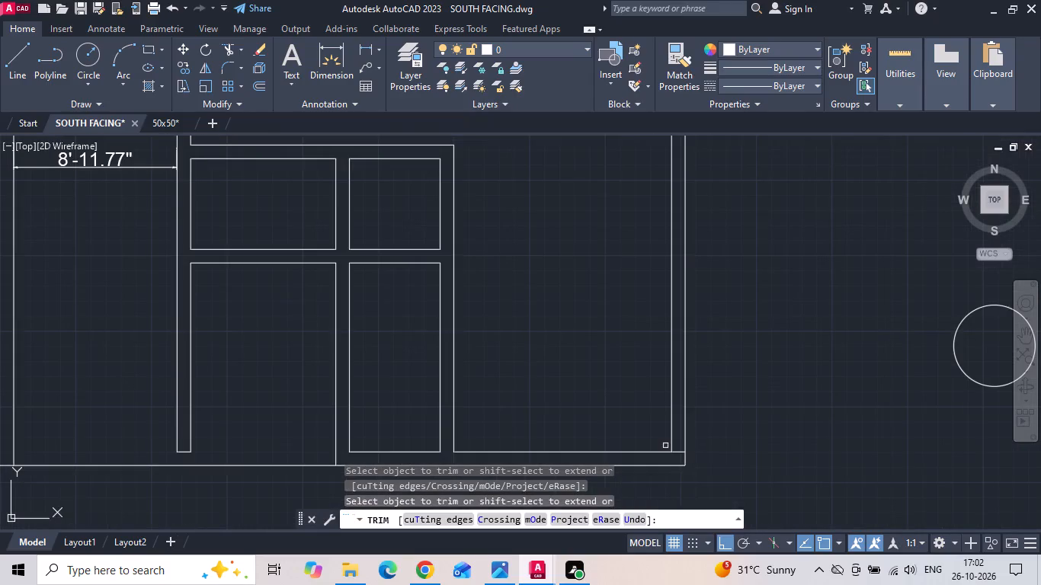
pyautogui.click(678, 453)
pyautogui.press('space')
# Save the drawing.
pyautogui.scroll(-1, 586, 398)
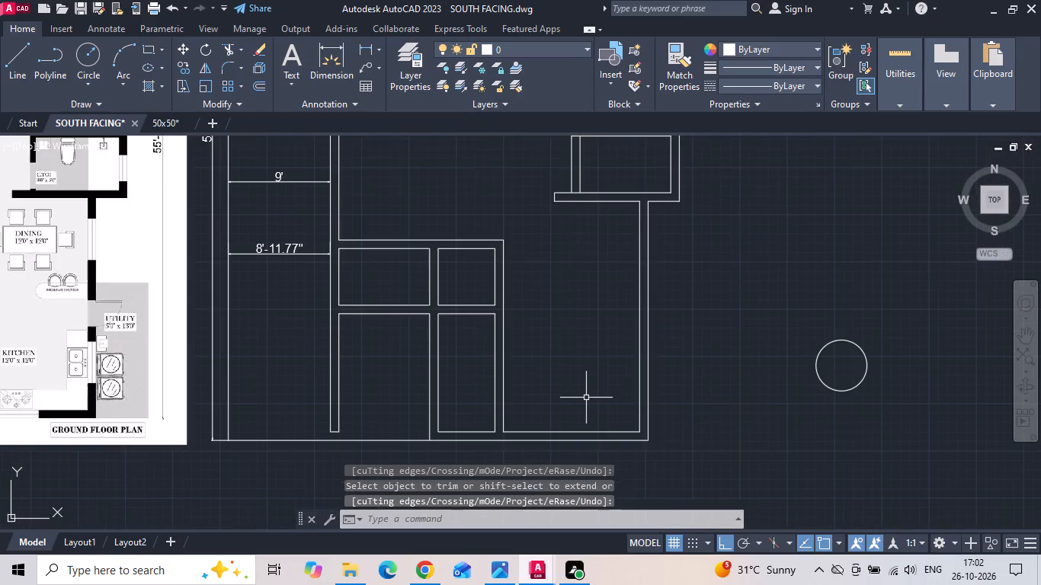
pyautogui.hotkey('ctrl', 's')
pyautogui.scroll(-2, 578, 397)
pyautogui.scroll(1, 565, 388)
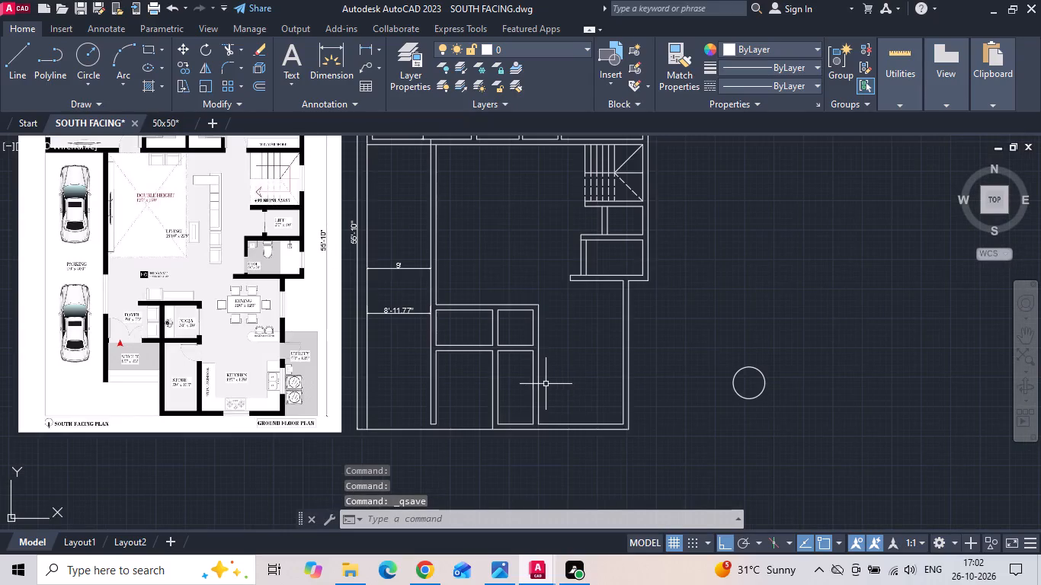
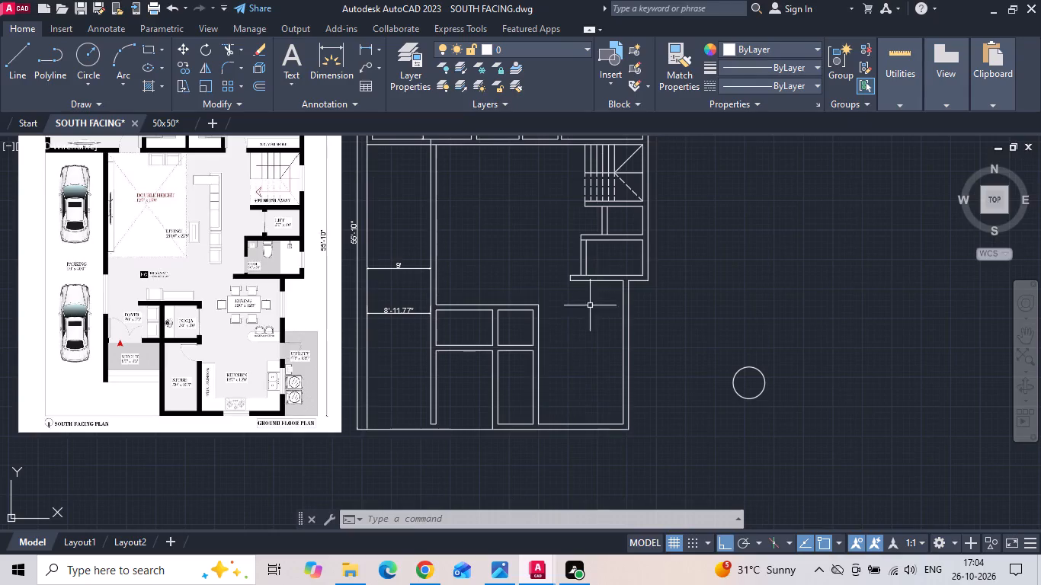
# Trim the overlapping lines where the wall between parking and living meets bedroom 1's south wall.
pyautogui.moveTo(505, 252); pyautogui.dragTo(558, 333, button='middle')
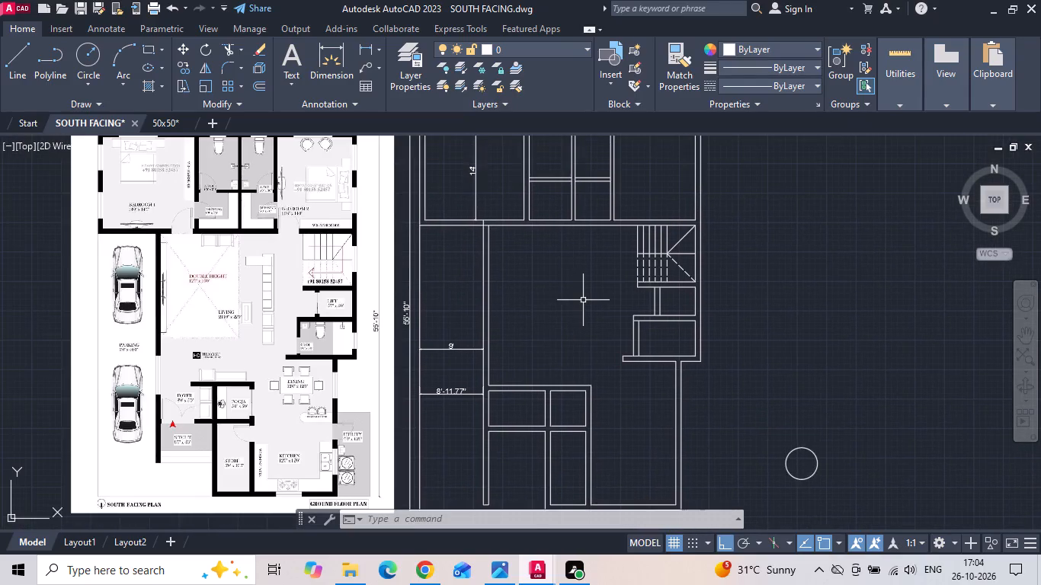
pyautogui.write('tr')
pyautogui.press('space')
pyautogui.press('space')
pyautogui.scroll(3, 512, 207)
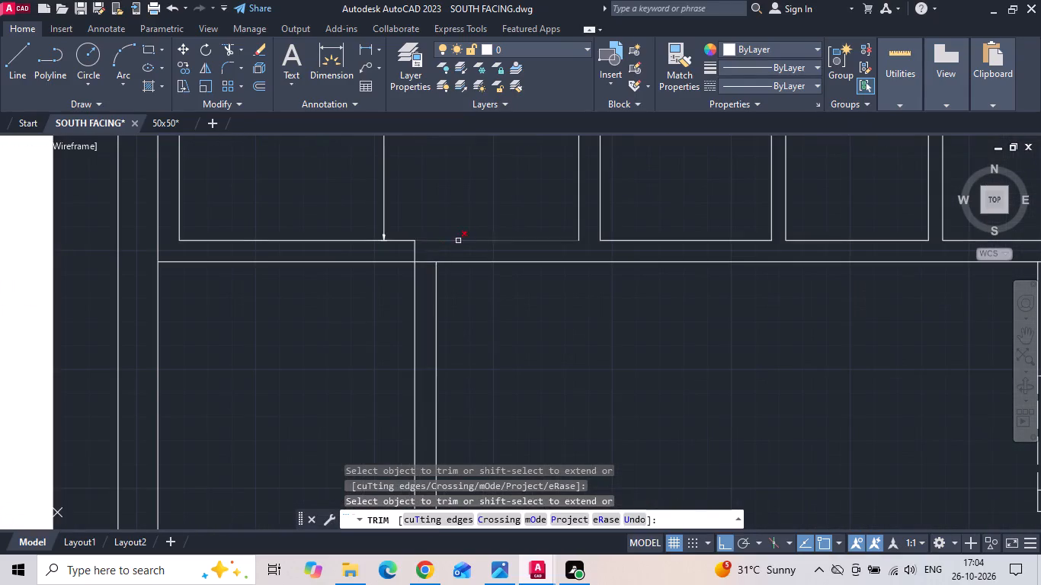
pyautogui.click(419, 254)
pyautogui.click(415, 248)
pyautogui.click(425, 262)
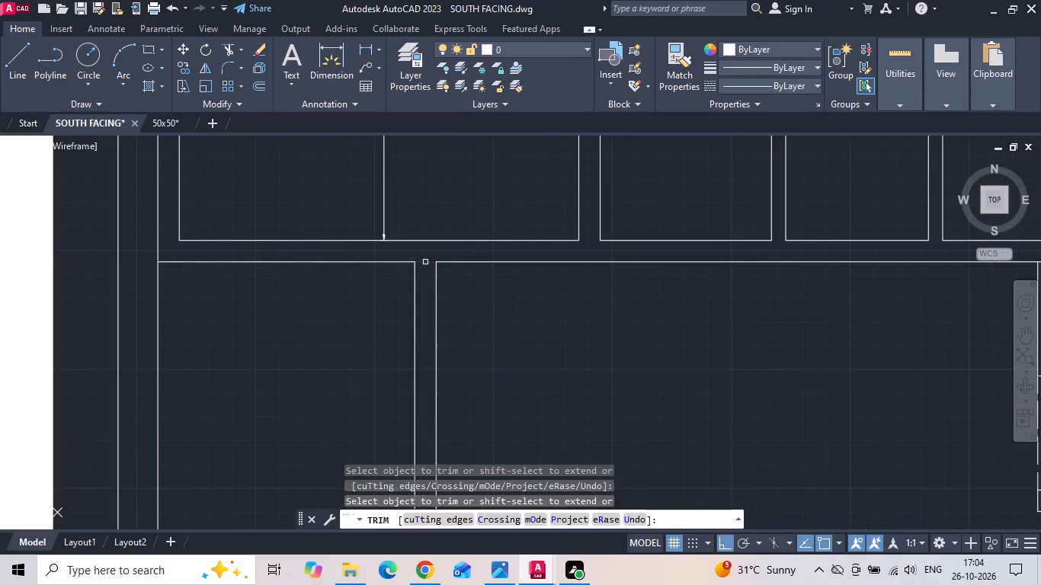
pyautogui.scroll(-3, 429, 273)
pyautogui.moveTo(479, 312); pyautogui.dragTo(498, 294, button='middle')
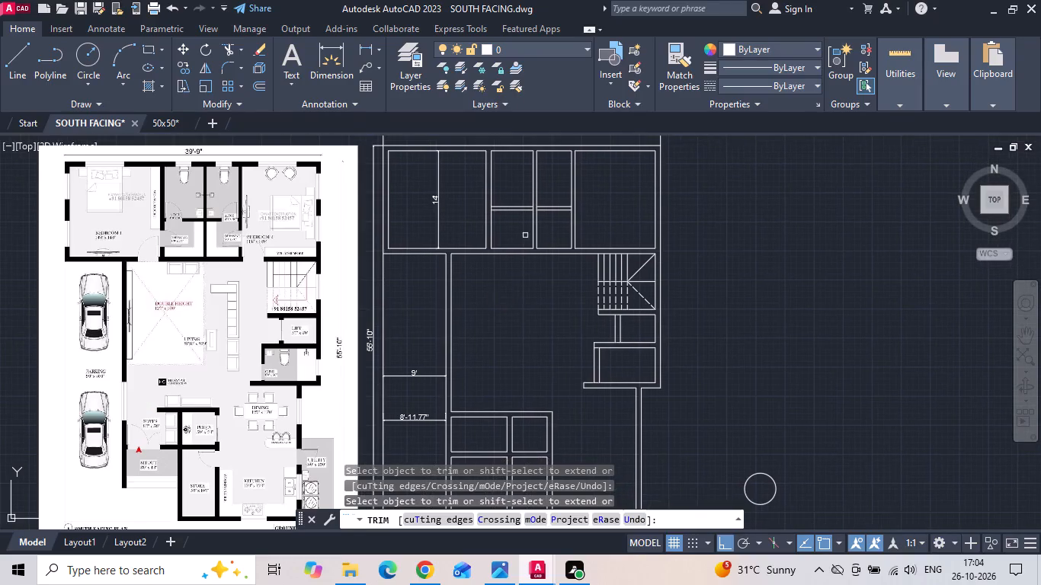
# Trim the wall lines crossing at the middle junction and both ends of the cross wall between the attached toilets and dressing rooms.
pyautogui.scroll(3, 548, 200)
pyautogui.scroll(2, 488, 225)
pyautogui.moveTo(450, 235); pyautogui.dragTo(457, 237)
pyautogui.click(534, 237)
pyautogui.scroll(-1, 485, 244)
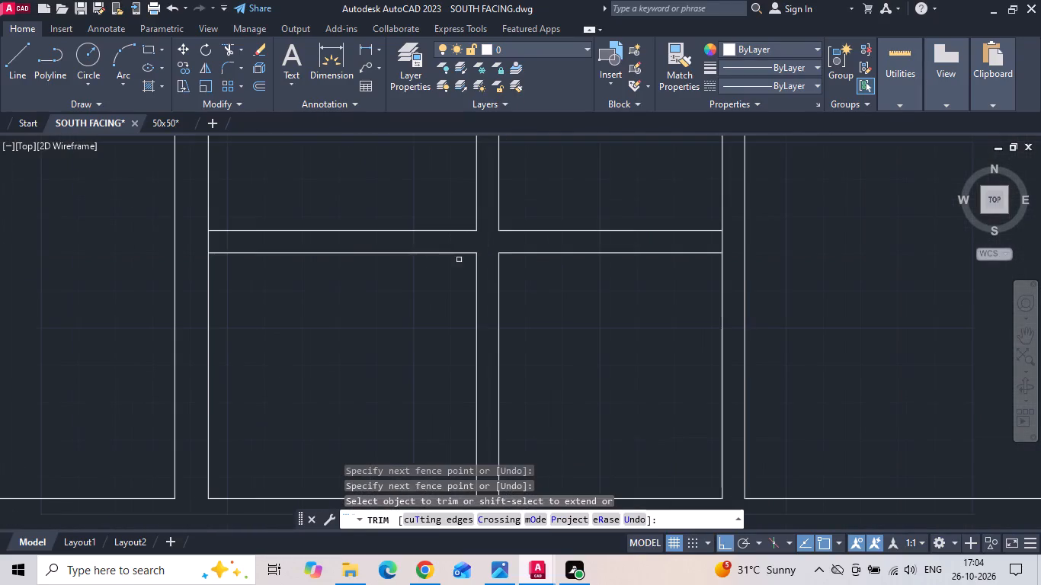
pyautogui.click(205, 248)
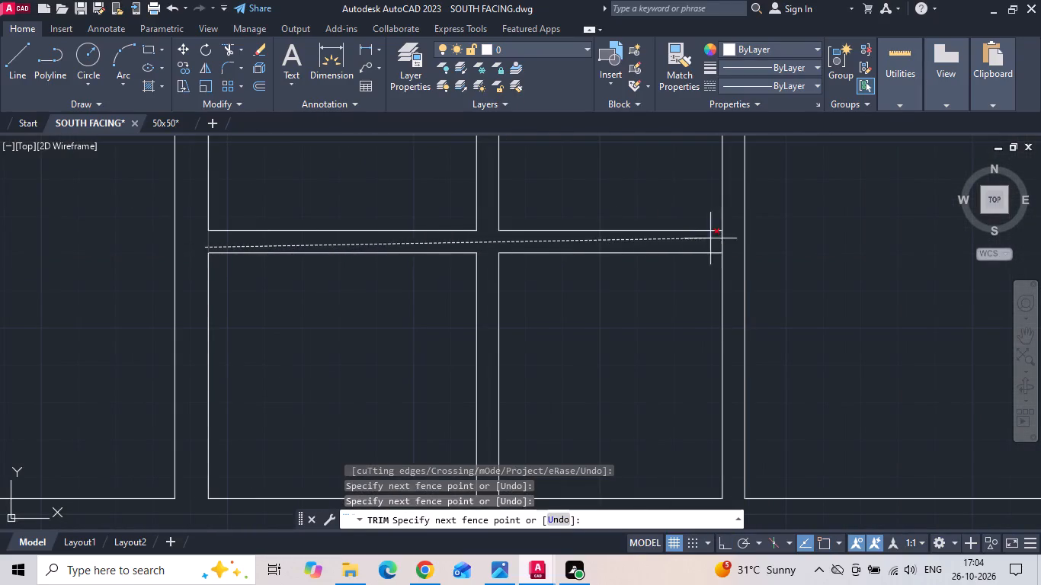
pyautogui.click(729, 246)
pyautogui.scroll(-3, 527, 285)
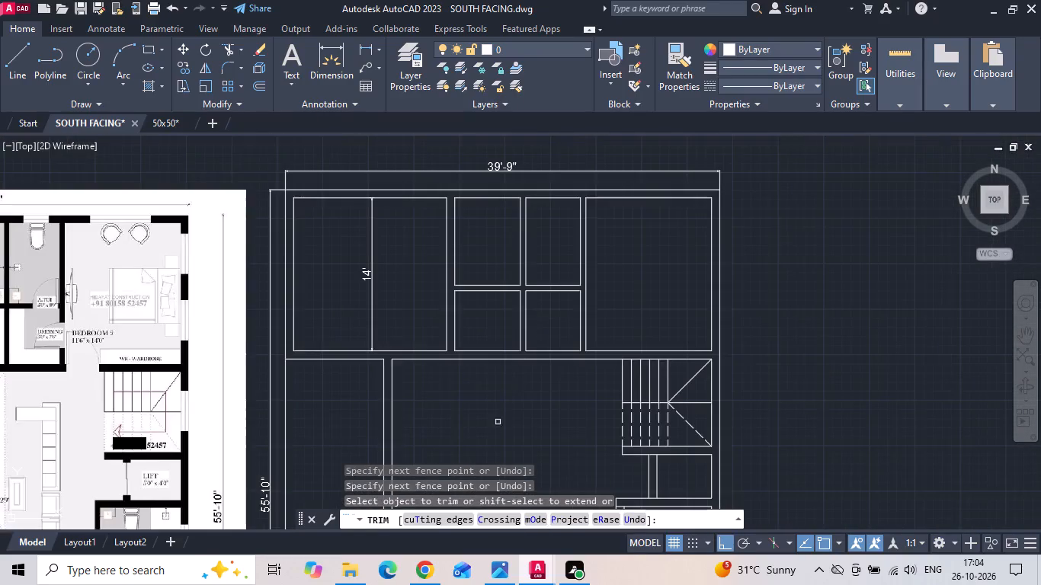
# Trim the overlapping lines at both ends of the lift's west wall and at both ends of the common toilet's west wall.
pyautogui.moveTo(495, 430); pyautogui.dragTo(496, 358, button='middle')
pyautogui.scroll(-2, 524, 299)
pyautogui.scroll(2, 565, 366)
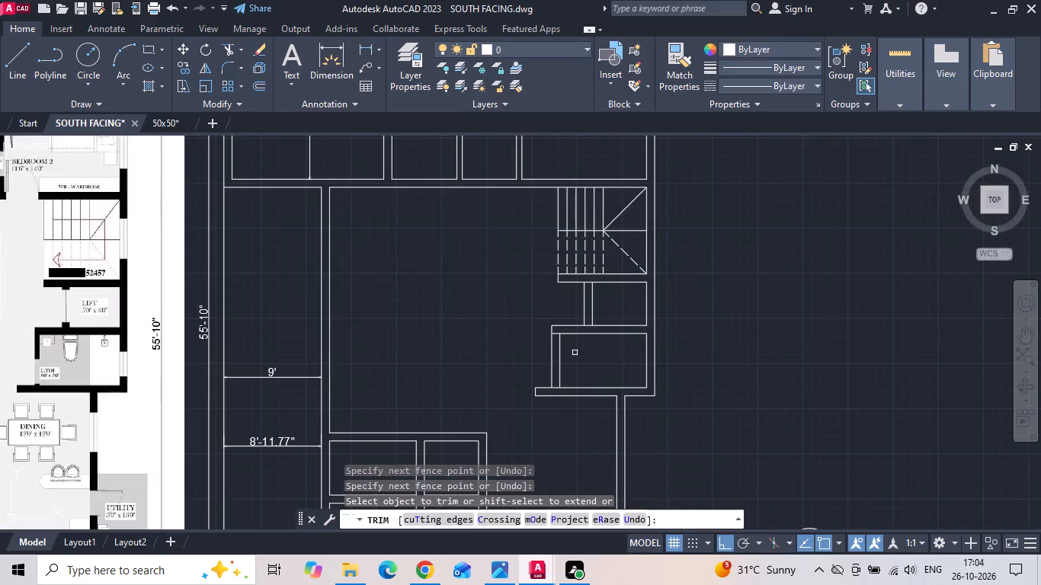
pyautogui.scroll(2, 590, 328)
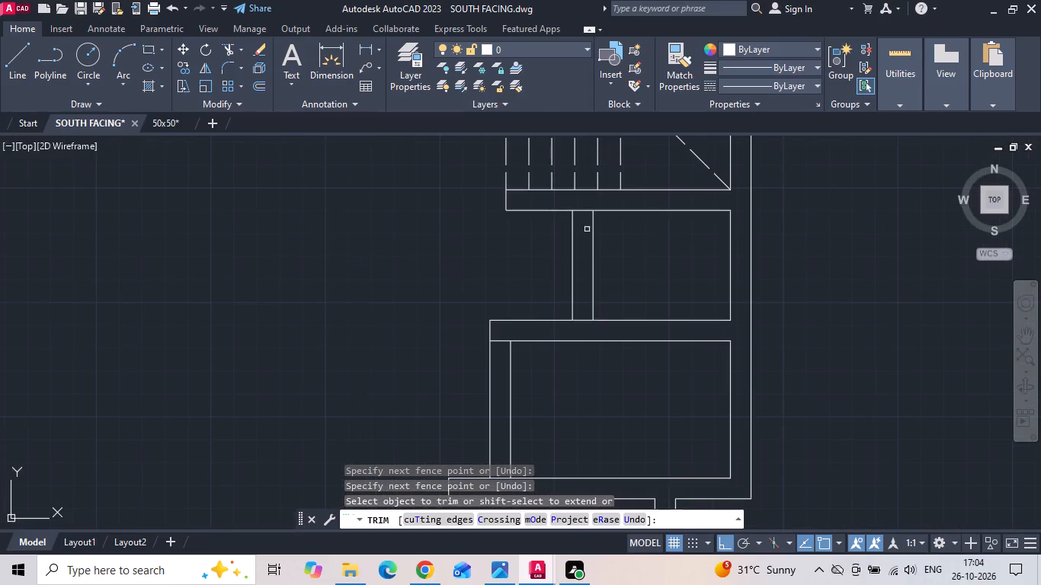
pyautogui.click(585, 203)
pyautogui.click(579, 330)
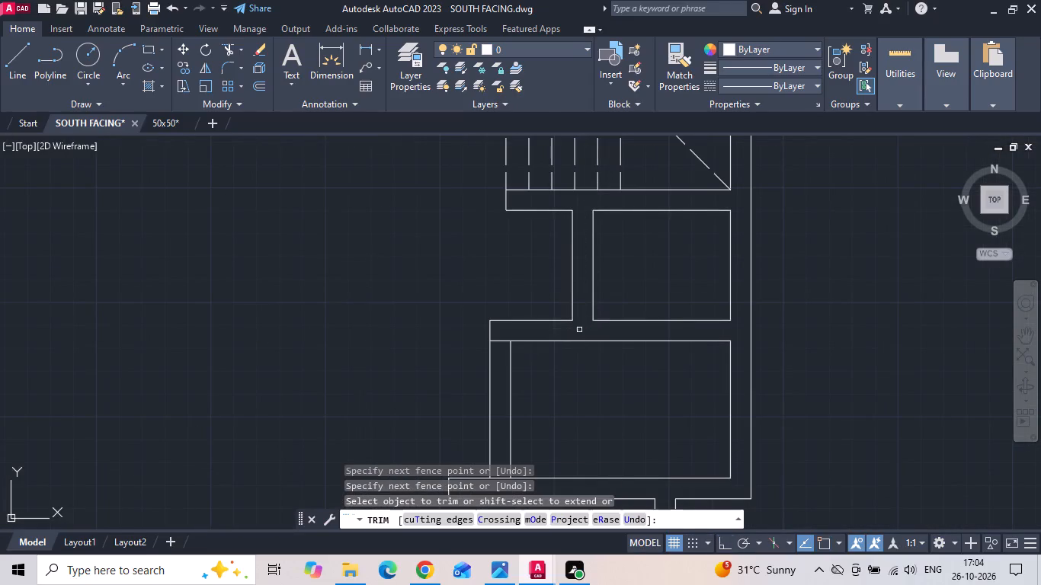
pyautogui.click(501, 343)
pyautogui.moveTo(530, 392); pyautogui.dragTo(590, 290, button='middle')
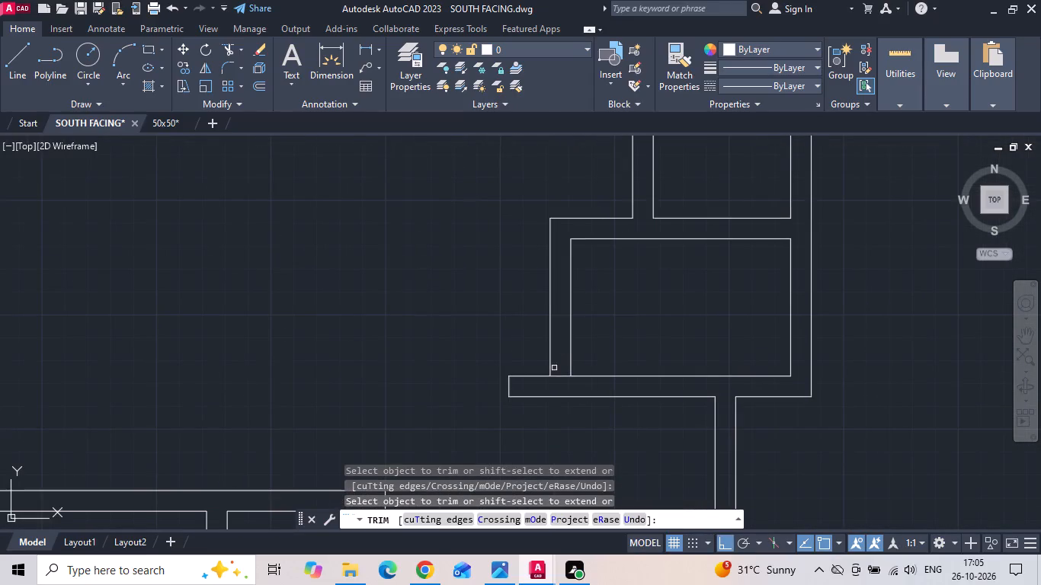
pyautogui.click(562, 374)
pyautogui.press('Escape')
# Measure the short wall return beside the store door on the reference plan.
pyautogui.scroll(-2, 608, 350)
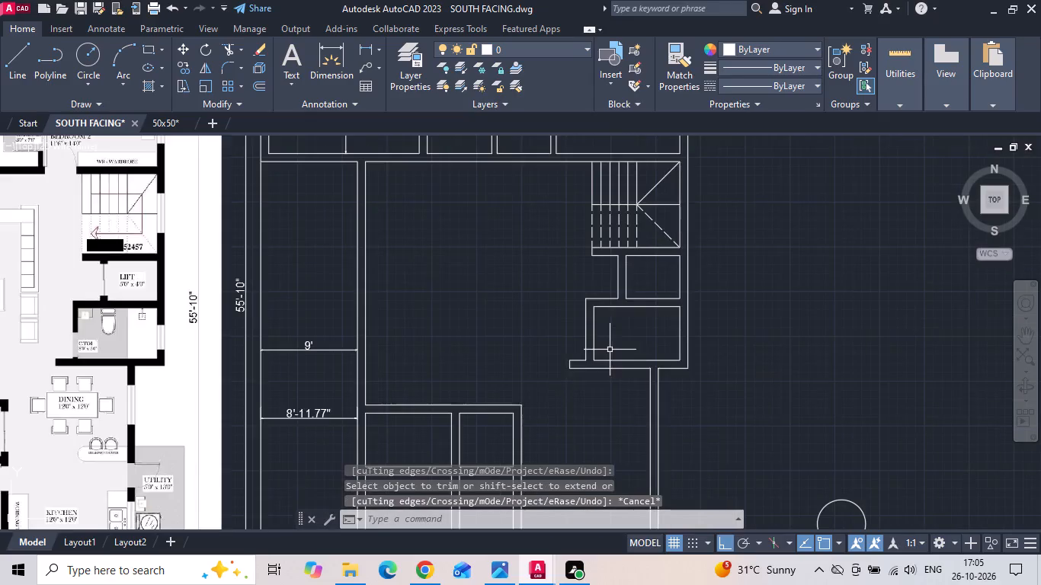
pyautogui.moveTo(571, 376); pyautogui.dragTo(591, 332, button='middle')
pyautogui.scroll(-1, 581, 327)
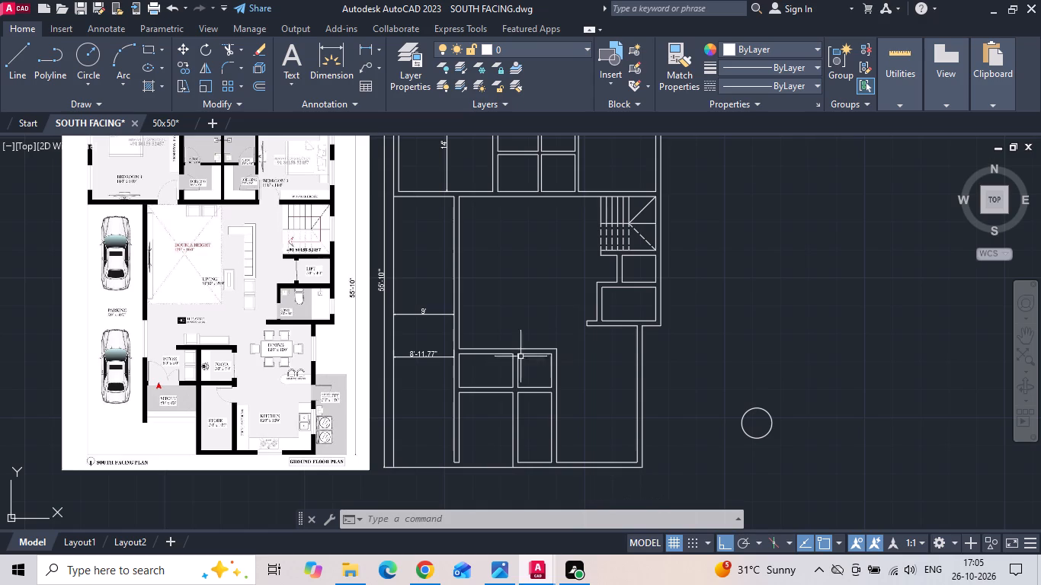
pyautogui.scroll(2, 162, 385)
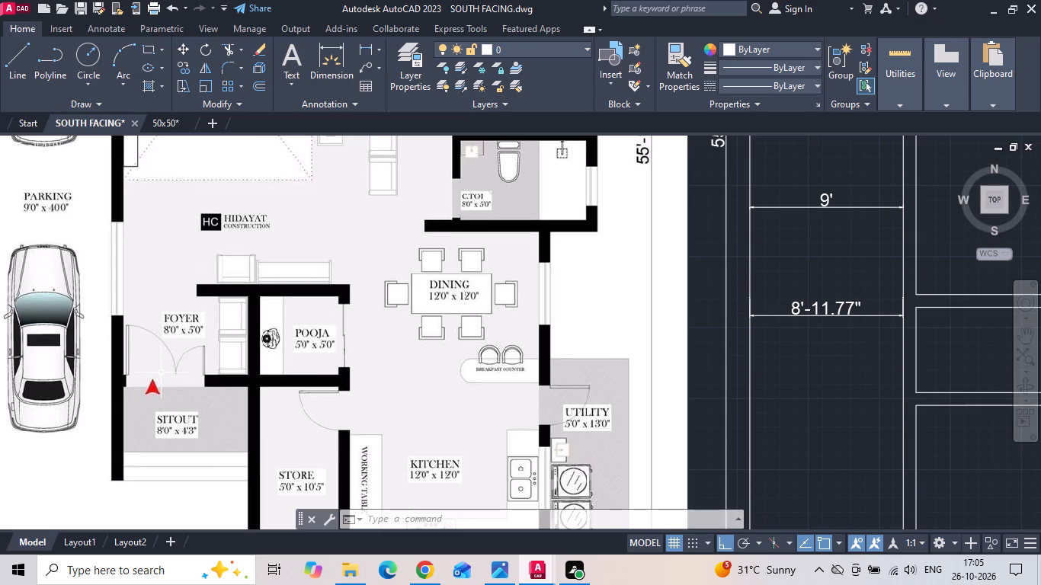
pyautogui.click(367, 50)
pyautogui.scroll(2, 383, 472)
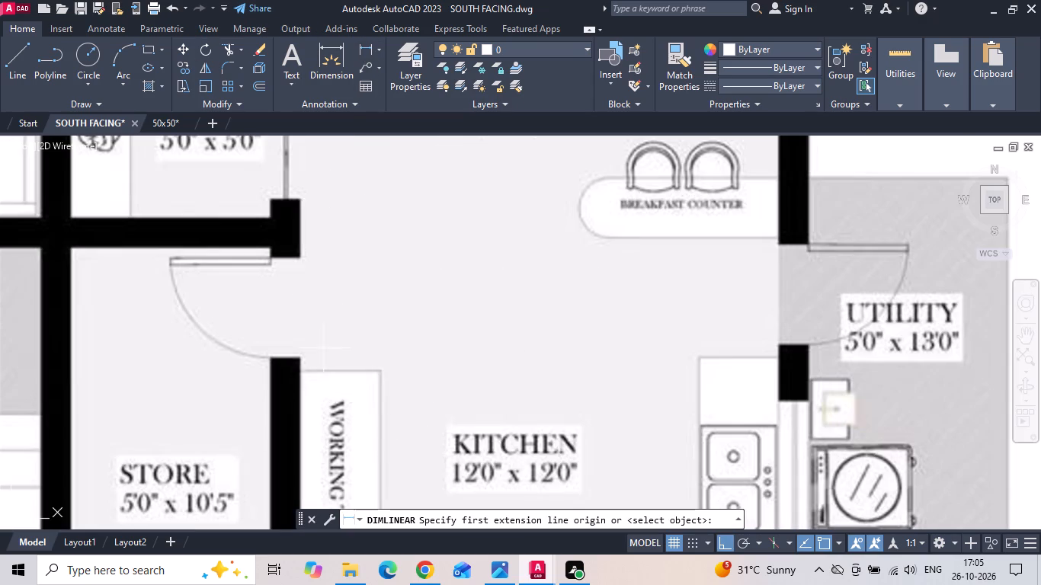
pyautogui.click(257, 249)
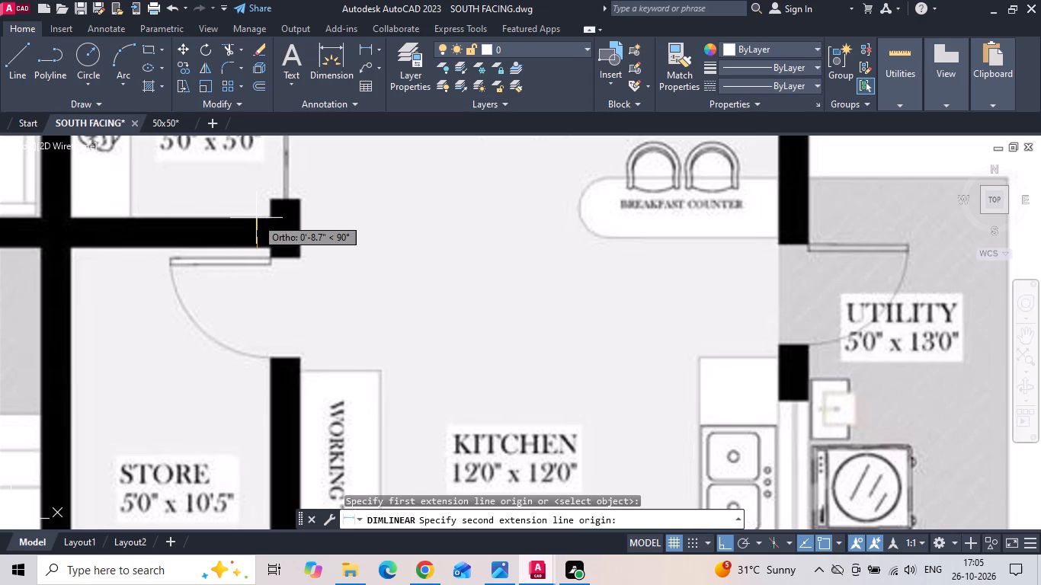
pyautogui.scroll(2, 264, 261)
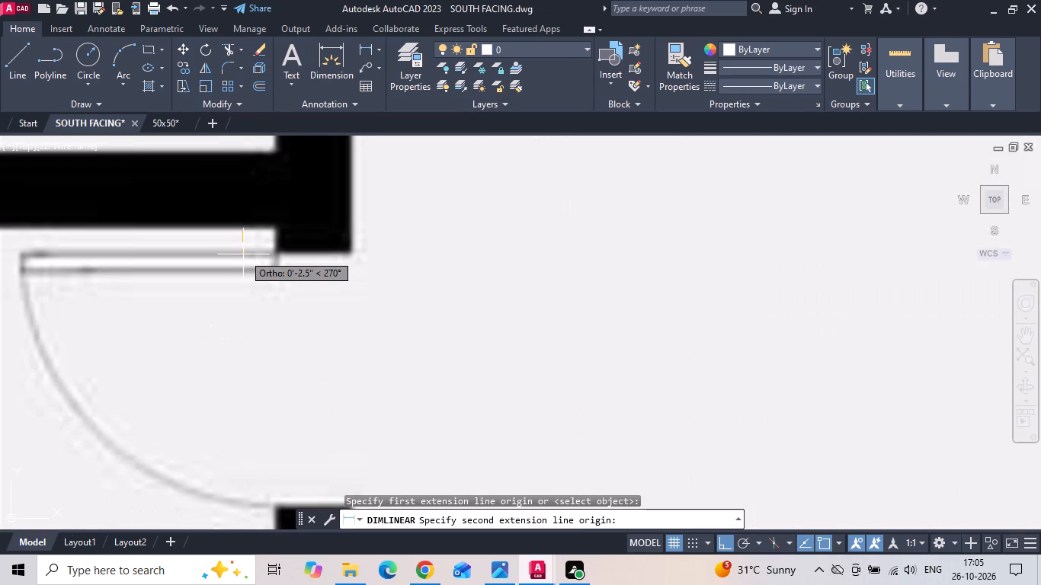
pyautogui.press('Escape')
pyautogui.scroll(-5, 243, 257)
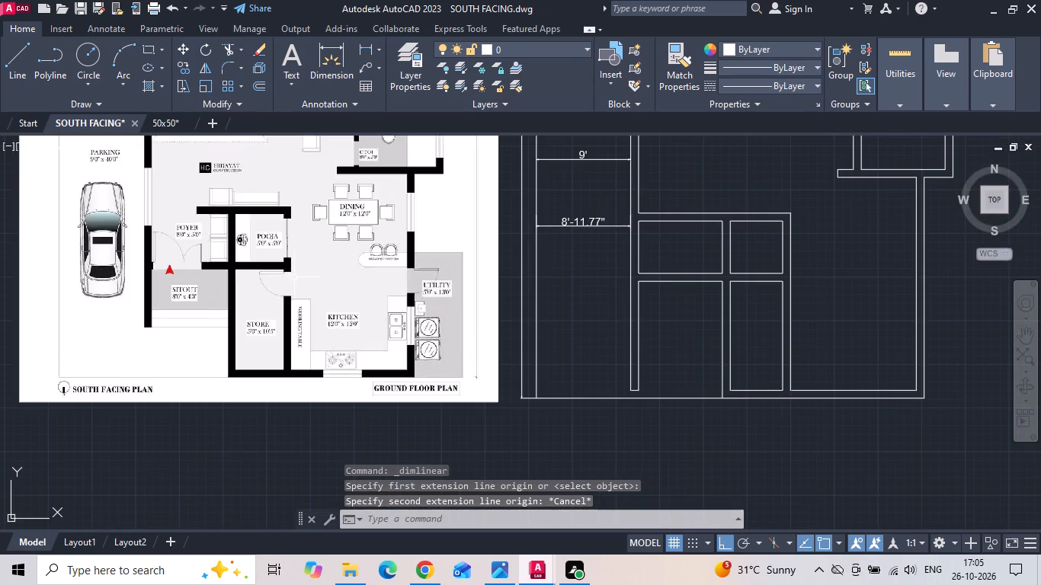
# Offset the store's north wall line, the foyer's west wall line and the common toilet's south wall line 3" into their rooms.
pyautogui.moveTo(617, 305); pyautogui.dragTo(453, 306, button='middle')
pyautogui.write('o 3')
pyautogui.press('Return')
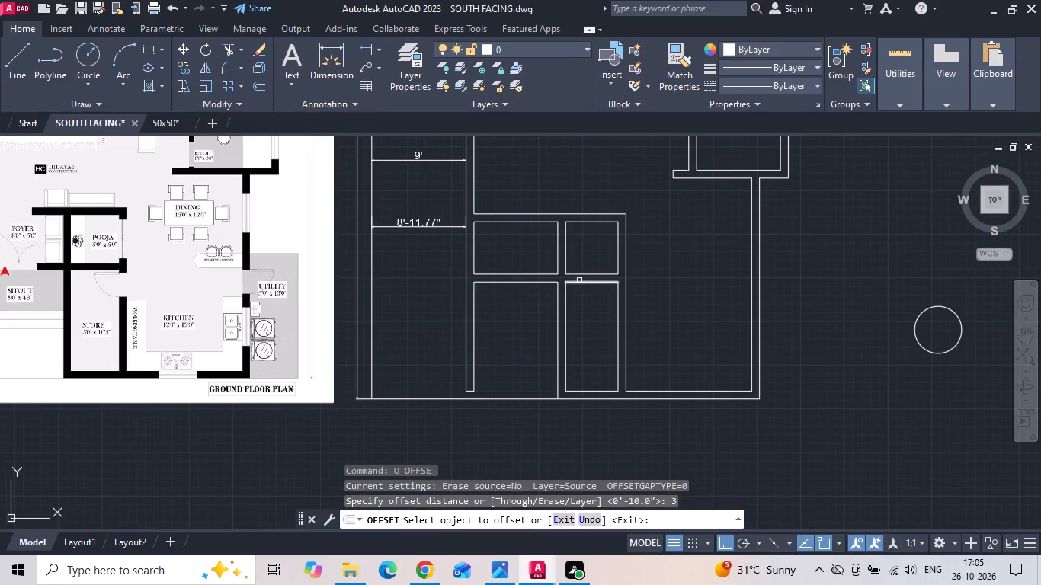
pyautogui.click(582, 281)
pyautogui.click(585, 296)
pyautogui.scroll(-1, 604, 315)
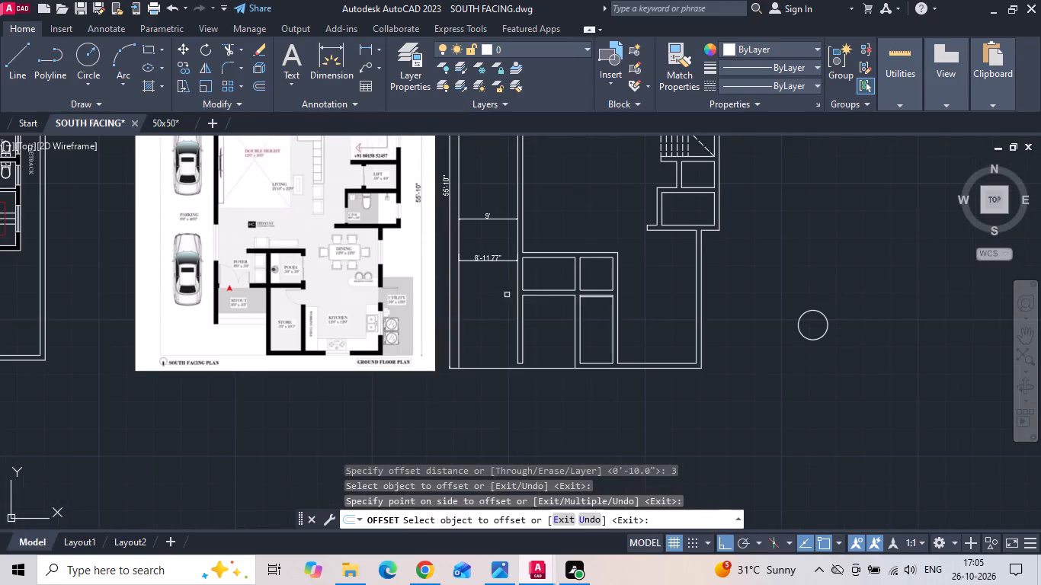
pyautogui.scroll(1, 516, 283)
pyautogui.click(523, 283)
pyautogui.click(554, 277)
pyautogui.scroll(-1, 543, 286)
pyautogui.click(680, 226)
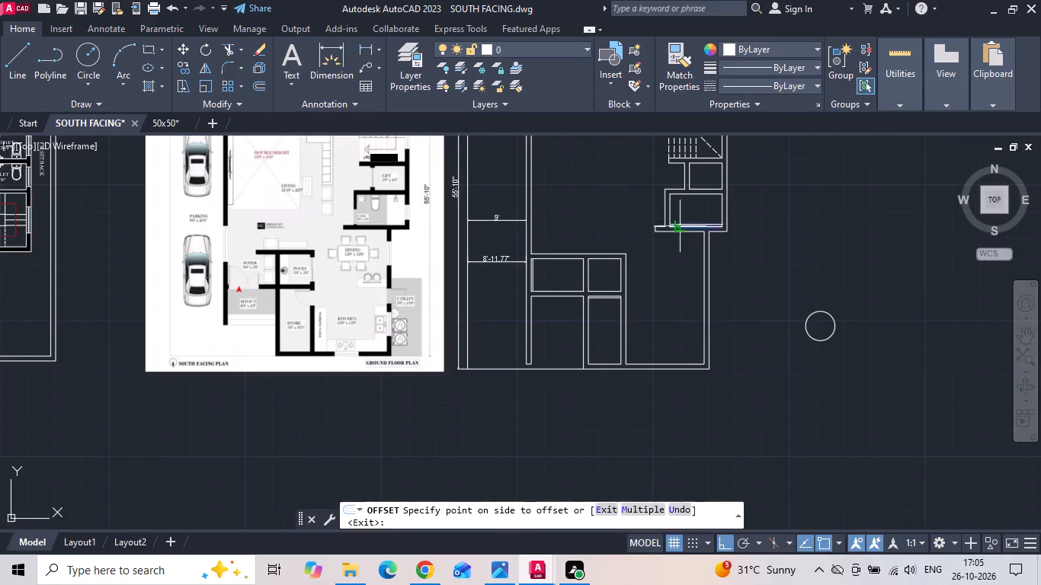
pyautogui.click(686, 218)
# Offset bedroom 2's west wall line and bedroom 1's east wall line 3" into their bedrooms.
pyautogui.moveTo(686, 218); pyautogui.dragTo(674, 280, button='middle')
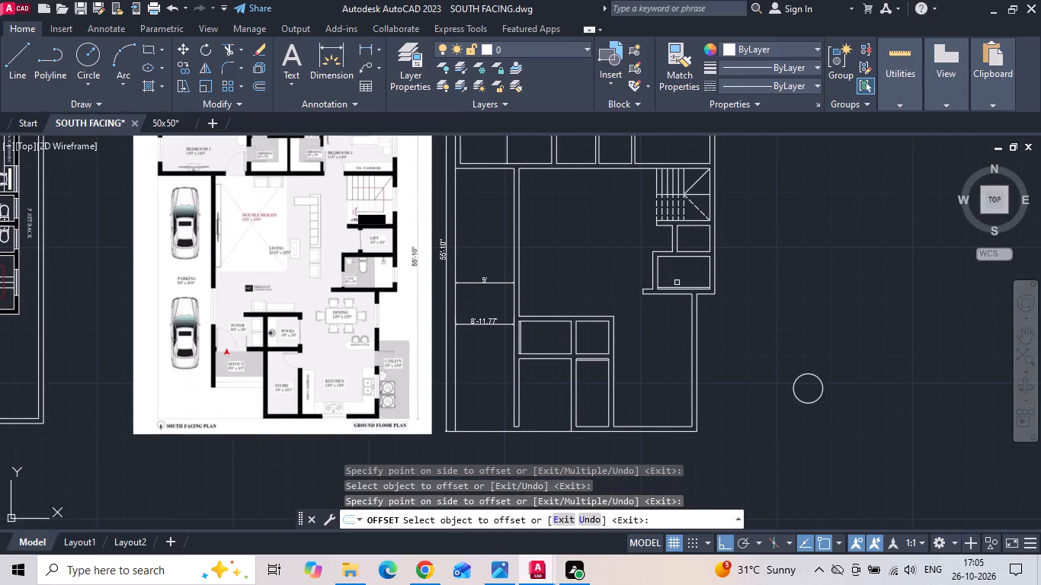
pyautogui.moveTo(678, 282); pyautogui.dragTo(672, 360, button='middle')
pyautogui.scroll(1, 618, 228)
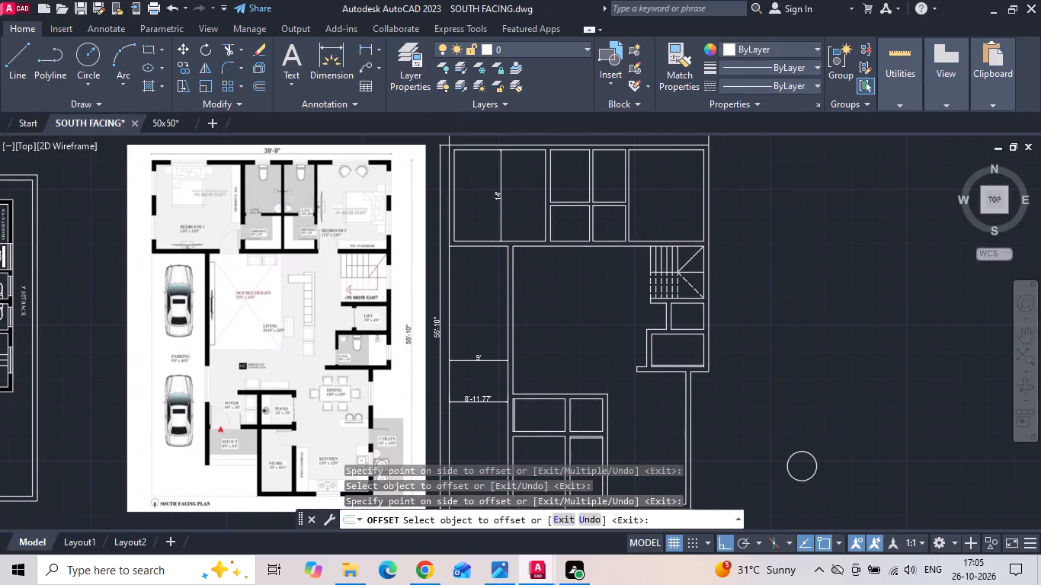
pyautogui.click(633, 233)
pyautogui.click(662, 206)
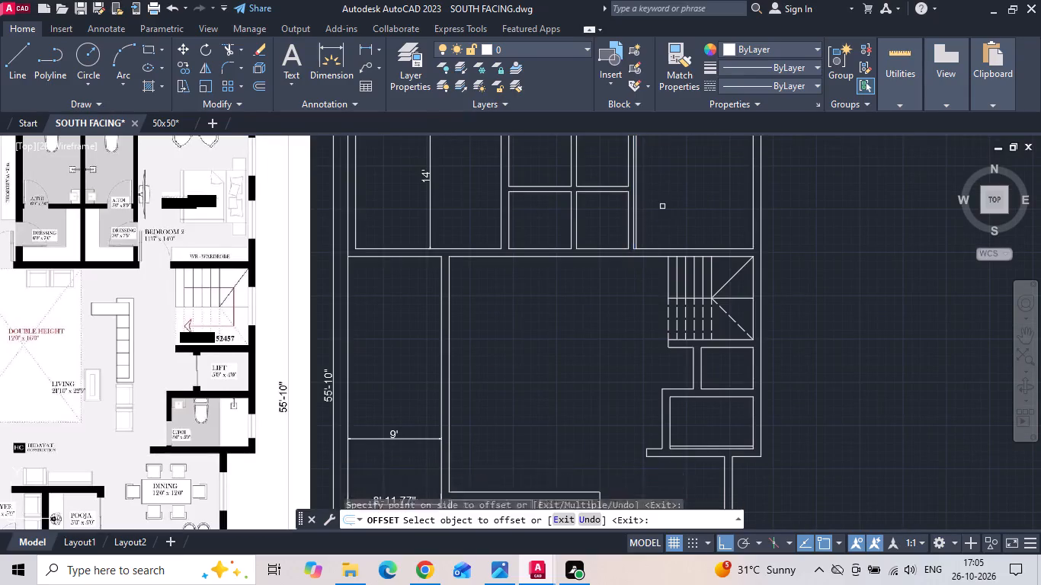
pyautogui.moveTo(663, 206); pyautogui.dragTo(694, 248, button='middle')
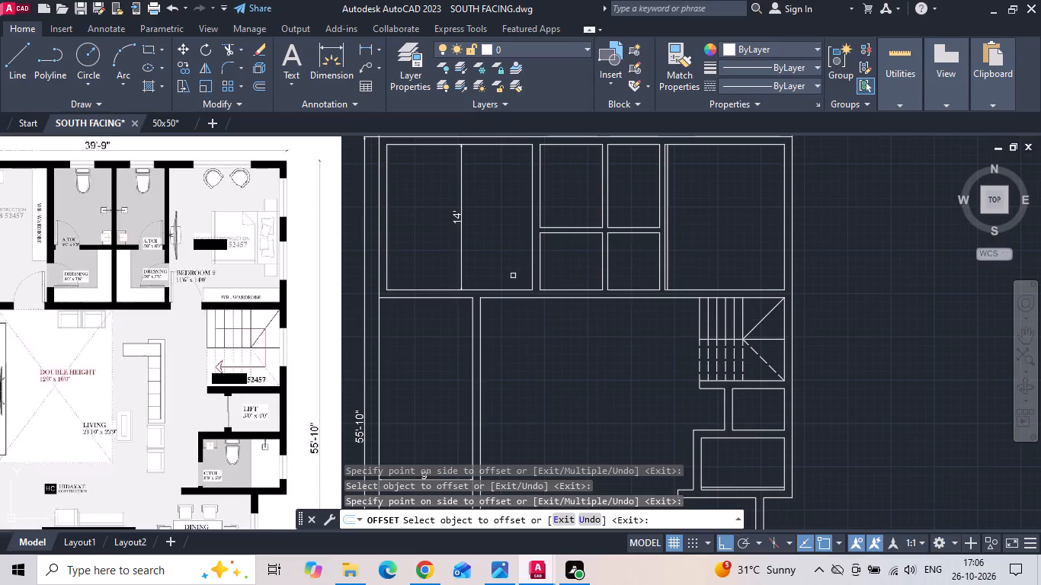
pyautogui.click(533, 266)
pyautogui.click(508, 240)
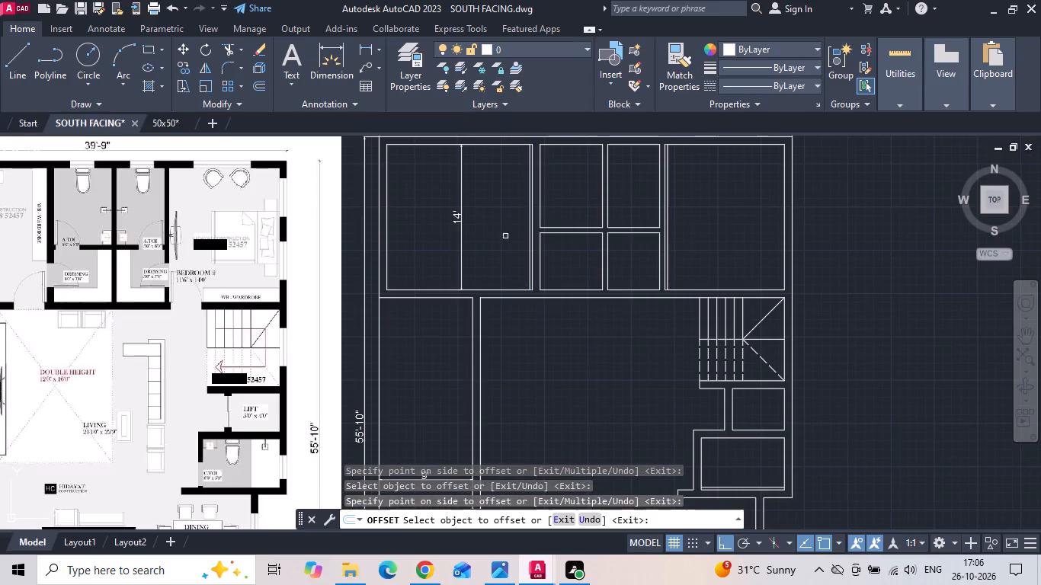
pyautogui.press('Escape')
# Offset the outer side wall lines of the two attached toilets 6" inward, west wall eastward and east wall westward.
pyautogui.write('o 6')
pyautogui.press('space')
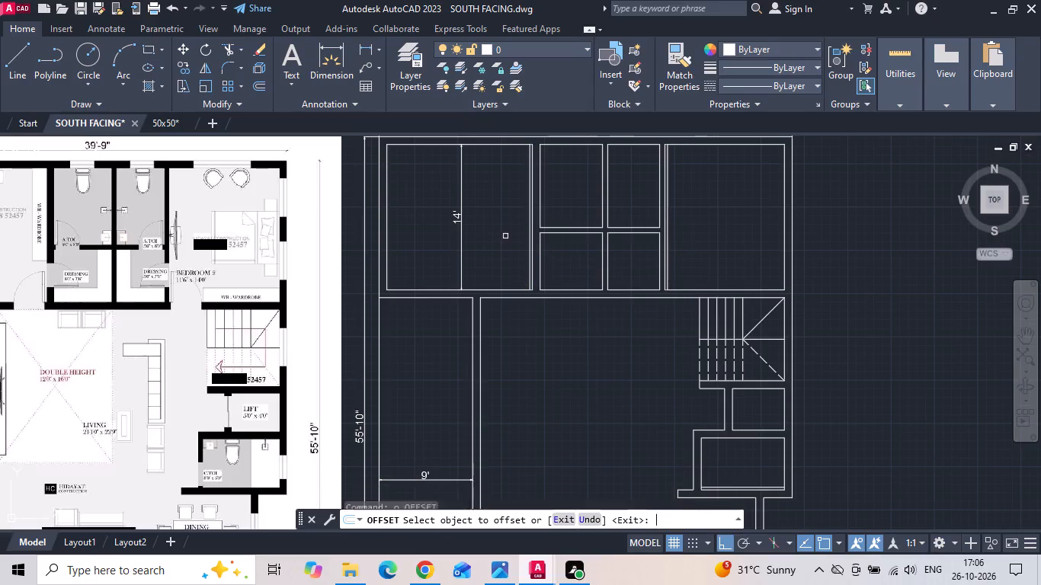
pyautogui.moveTo(539, 216); pyautogui.dragTo(564, 201)
pyautogui.click(573, 190)
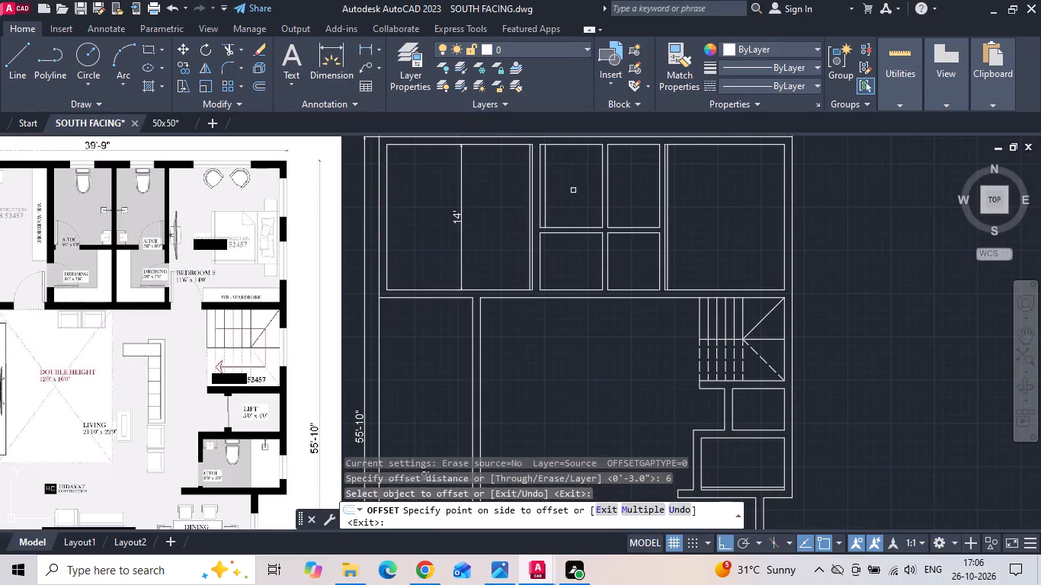
pyautogui.click(659, 219)
pyautogui.click(641, 193)
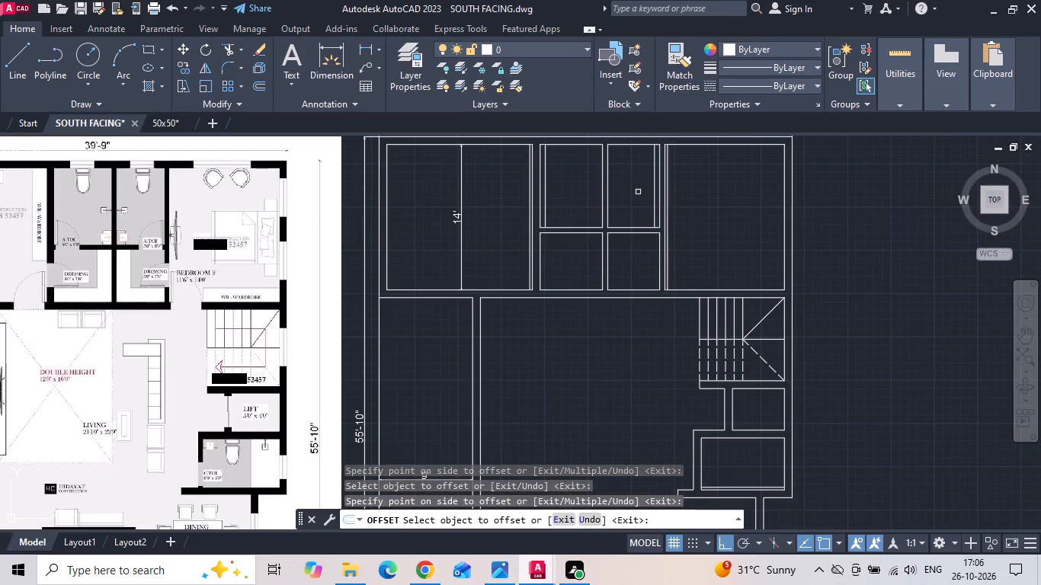
# Offset the lift's south and north wall lines 6" into the lift.
pyautogui.moveTo(579, 325); pyautogui.dragTo(492, 187, button='middle')
pyautogui.scroll(1, 649, 309)
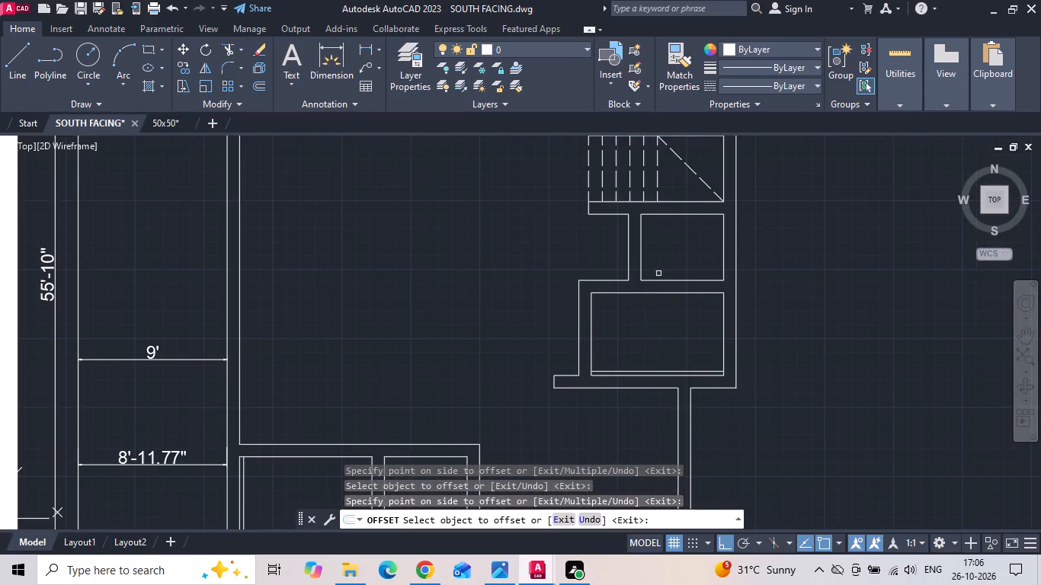
pyautogui.click(662, 279)
pyautogui.click(668, 257)
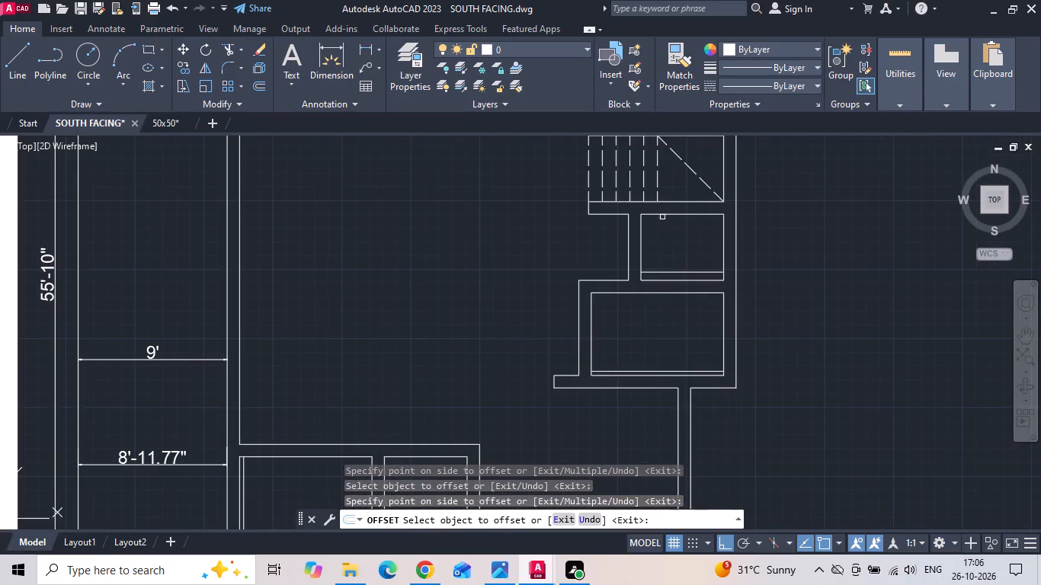
pyautogui.click(661, 213)
pyautogui.click(643, 238)
pyautogui.click(618, 294)
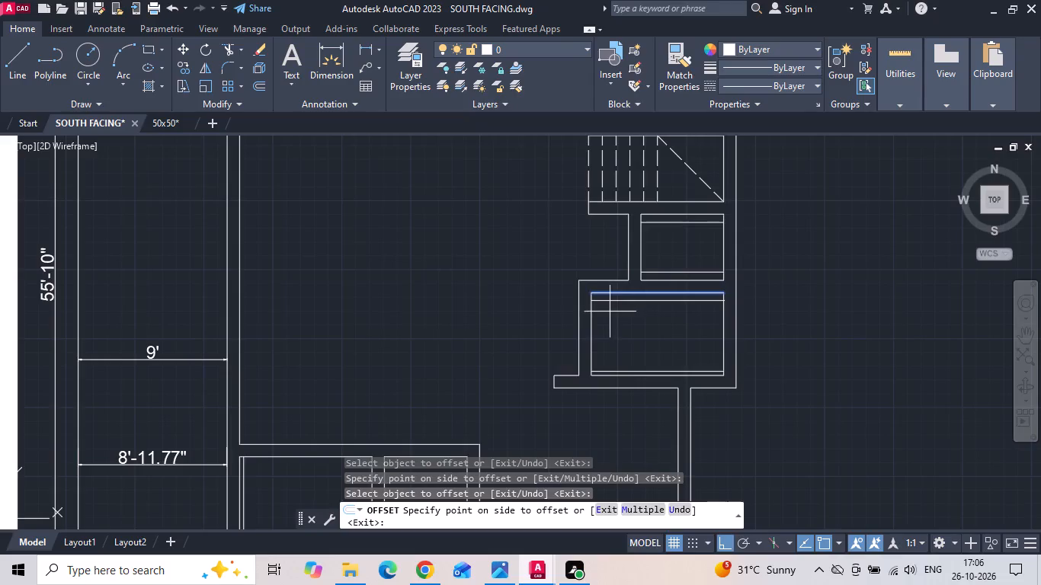
pyautogui.press('Escape')
# Offset the pooja room's north wall line 6" into the room.
pyautogui.press('space')
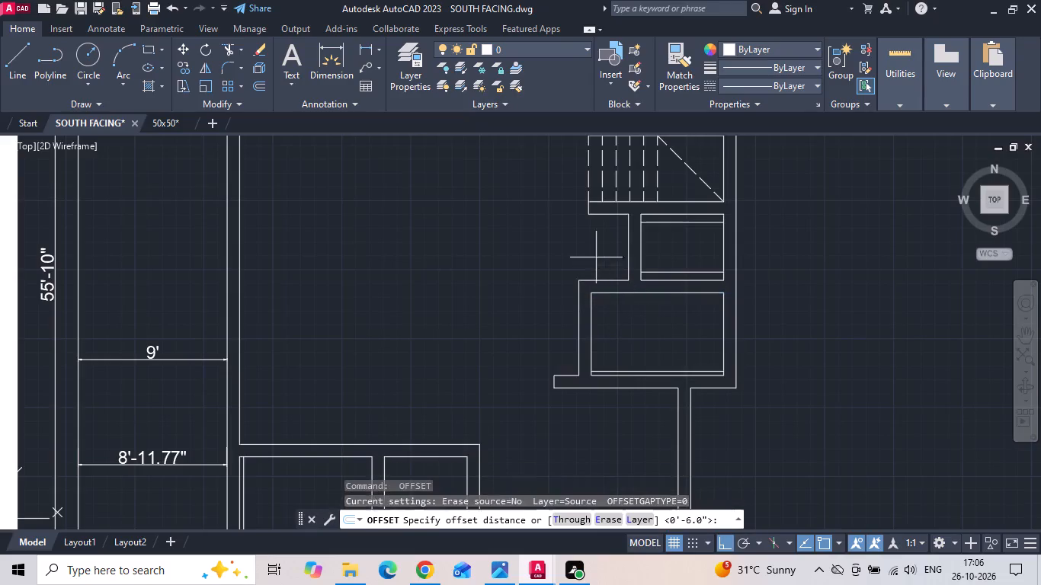
pyautogui.scroll(-1, 540, 243)
pyautogui.moveTo(487, 369); pyautogui.dragTo(508, 320, button='middle')
pyautogui.press('space')
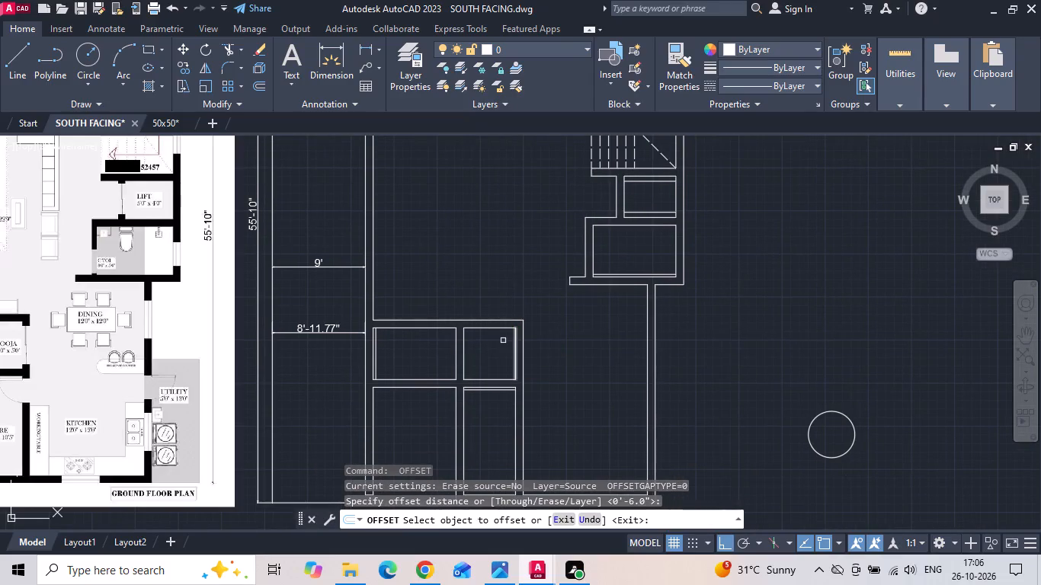
pyautogui.click(498, 328)
pyautogui.click(495, 337)
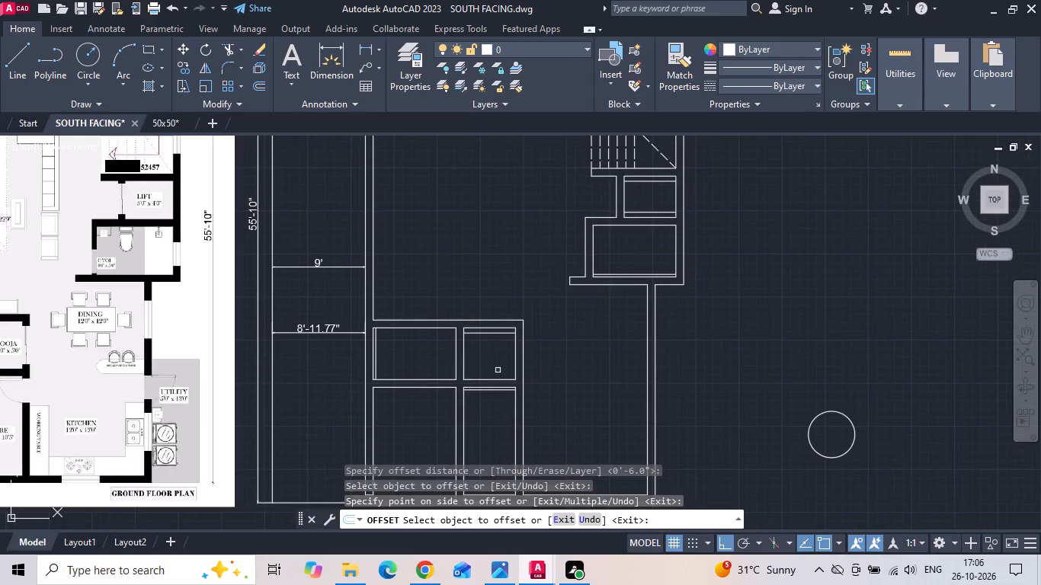
# Offset the pooja room's south wall line 6" into the room.
pyautogui.moveTo(498, 379); pyautogui.dragTo(498, 371)
pyautogui.click(501, 355)
pyautogui.press('Escape')
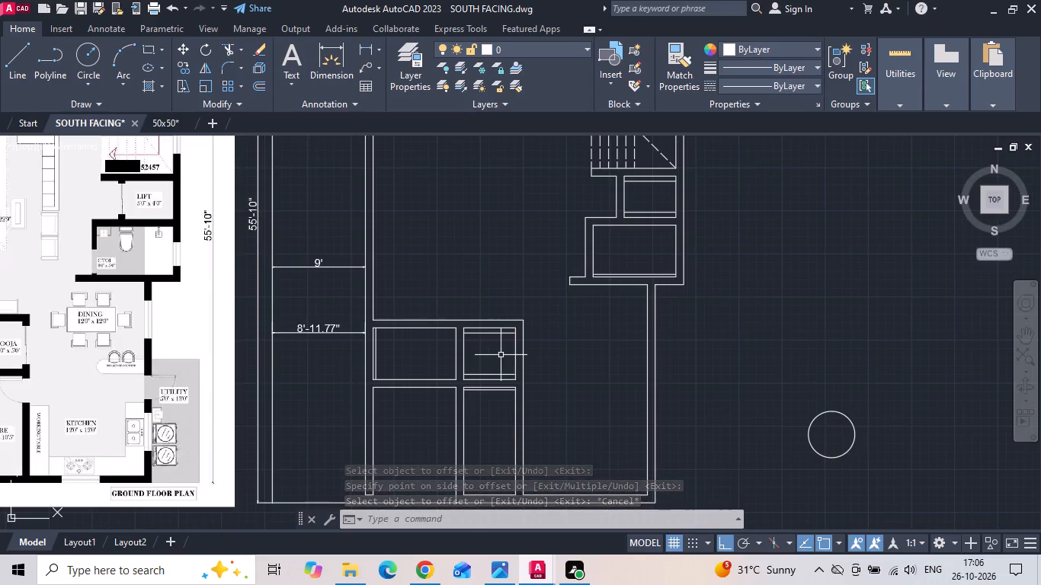
# Offset the wall lines on both sides of the wall shared by the two dressing rooms 18" into each room.
pyautogui.scroll(-2, 501, 355)
pyautogui.scroll(3, 253, 214)
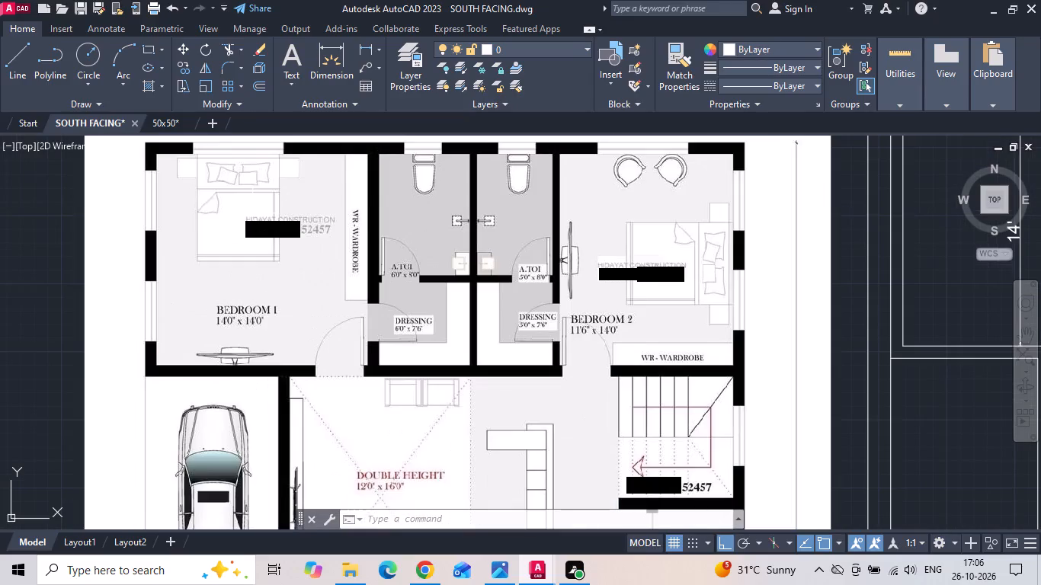
pyautogui.scroll(-1, 245, 240)
pyautogui.write('o')
pyautogui.press('space')
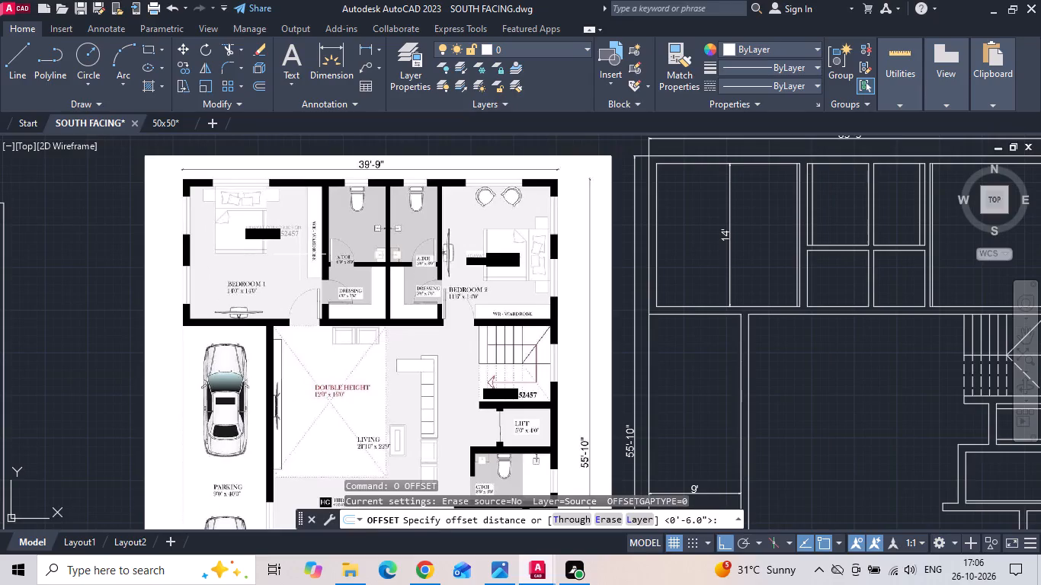
pyautogui.write('18')
pyautogui.press('space')
pyautogui.moveTo(444, 273); pyautogui.dragTo(244, 264, button='middle')
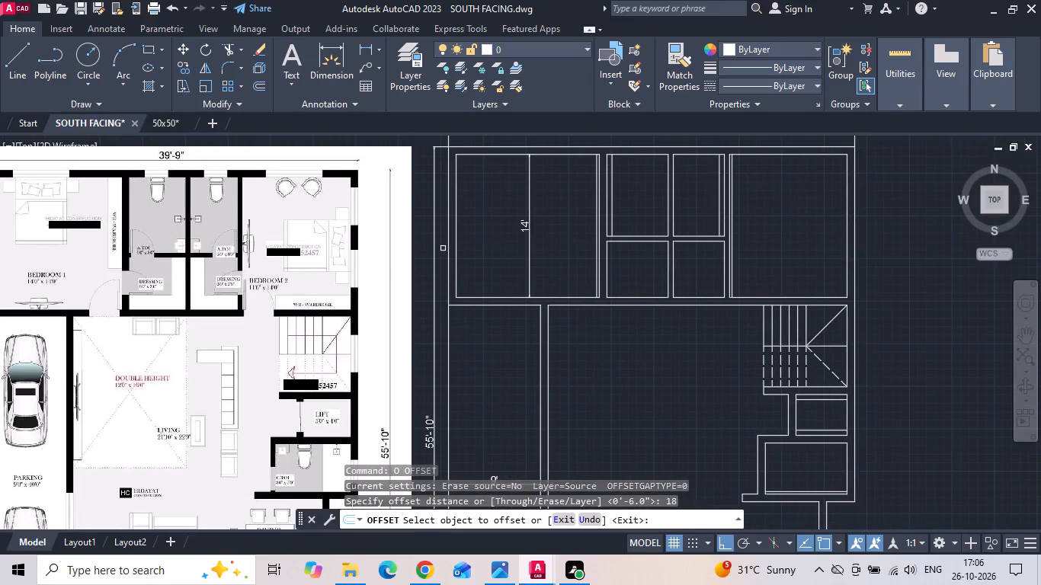
pyautogui.scroll(2, 710, 280)
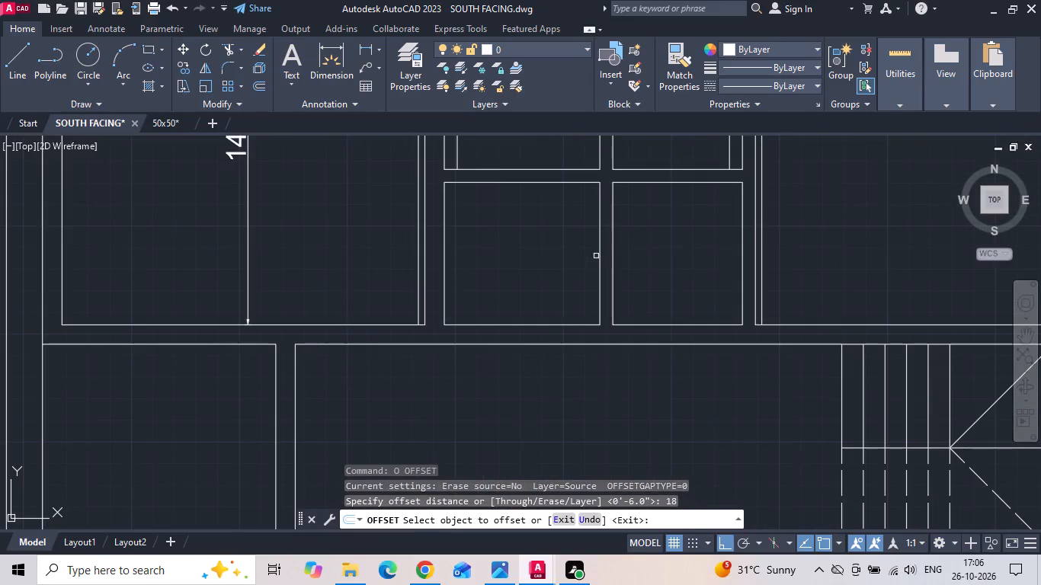
pyautogui.moveTo(603, 244); pyautogui.dragTo(586, 245)
pyautogui.click(522, 262)
pyautogui.click(613, 235)
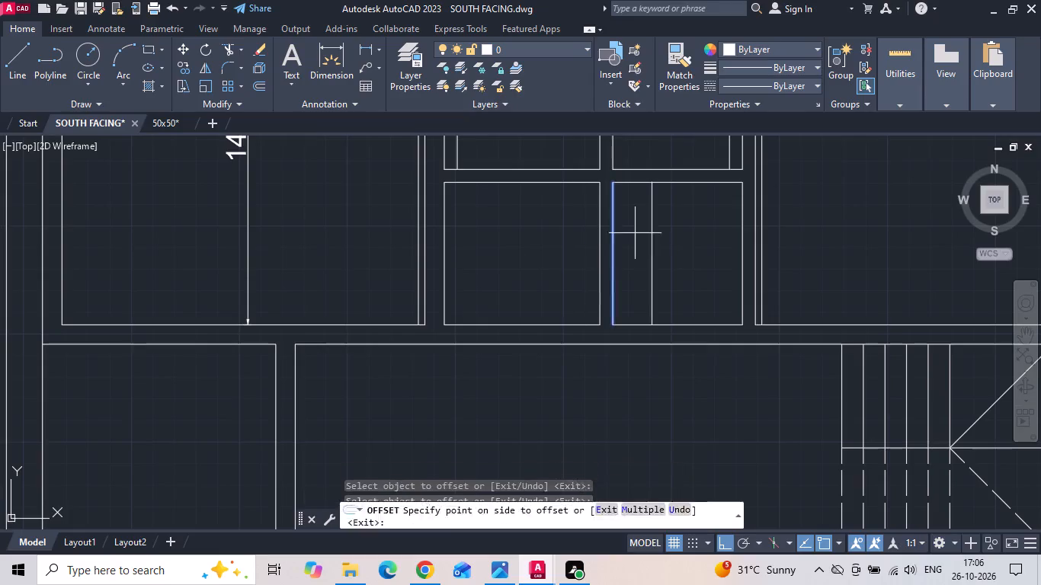
pyautogui.click(648, 228)
pyautogui.moveTo(598, 253); pyautogui.dragTo(572, 262)
pyautogui.click(531, 273)
# Offset the south wall lines of both dressing rooms 18" northward into the rooms.
pyautogui.scroll(-1, 578, 269)
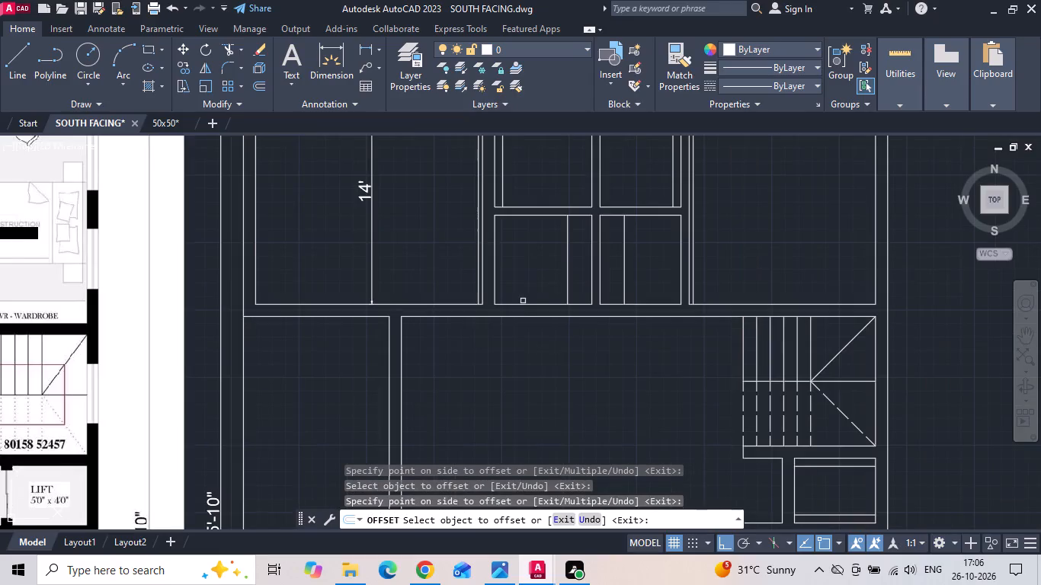
pyautogui.click(520, 305)
pyautogui.click(527, 279)
pyautogui.click(618, 305)
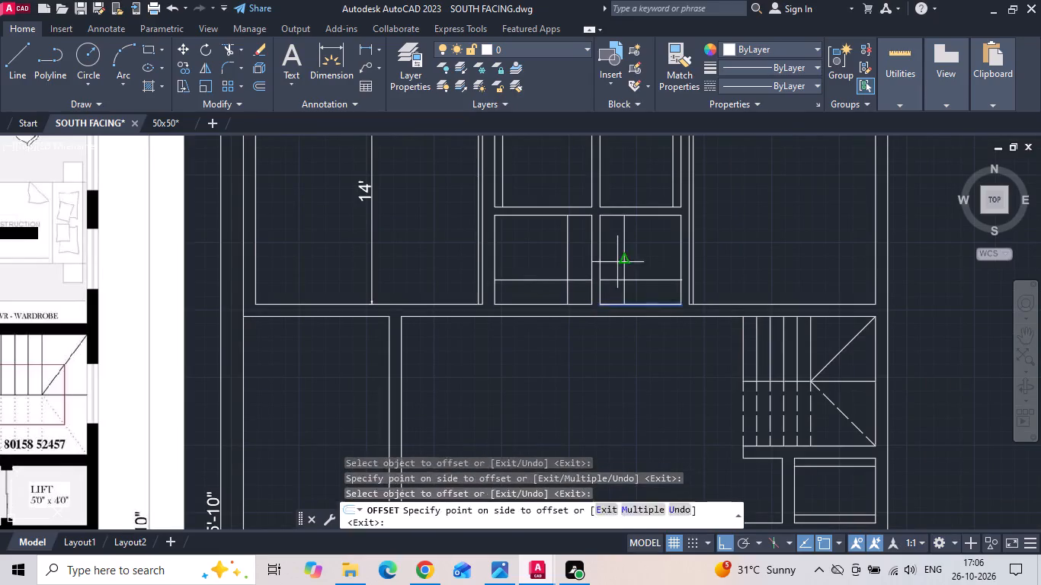
pyautogui.click(617, 262)
# Offset the horizontal wardrobe line in each dressing room 3" northward.
pyautogui.scroll(-2, 633, 308)
pyautogui.scroll(2, 269, 320)
pyautogui.scroll(1, 381, 312)
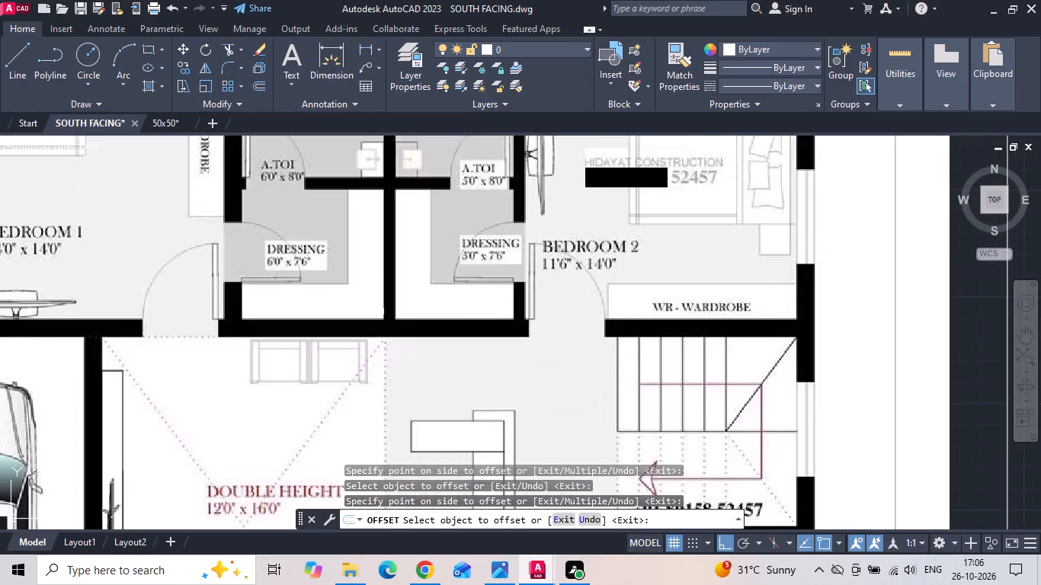
pyautogui.scroll(-2, 174, 289)
pyautogui.scroll(1, 708, 274)
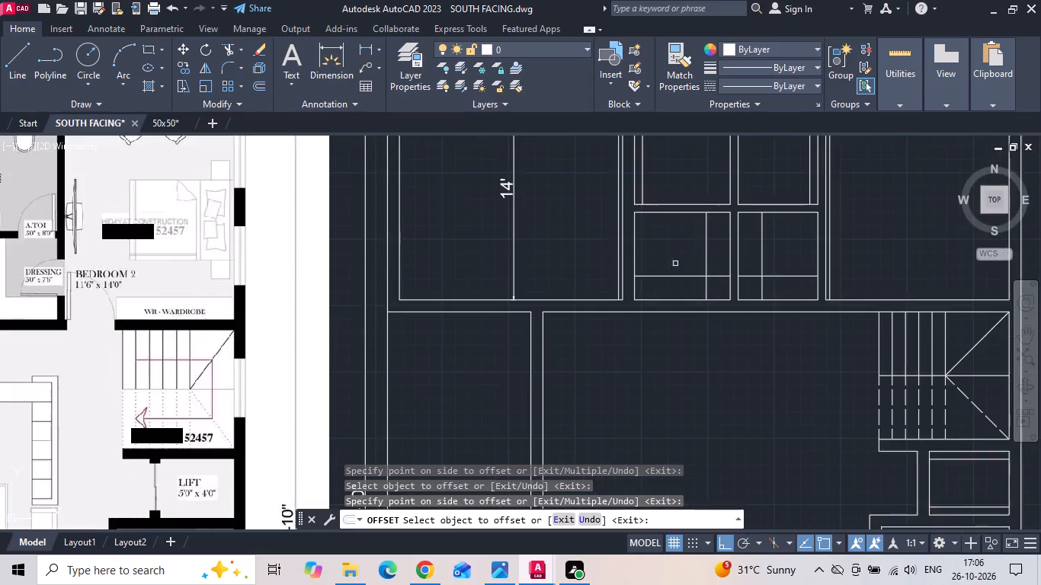
pyautogui.moveTo(669, 257); pyautogui.dragTo(500, 255, button='middle')
pyautogui.press('Escape')
pyautogui.write('o 3')
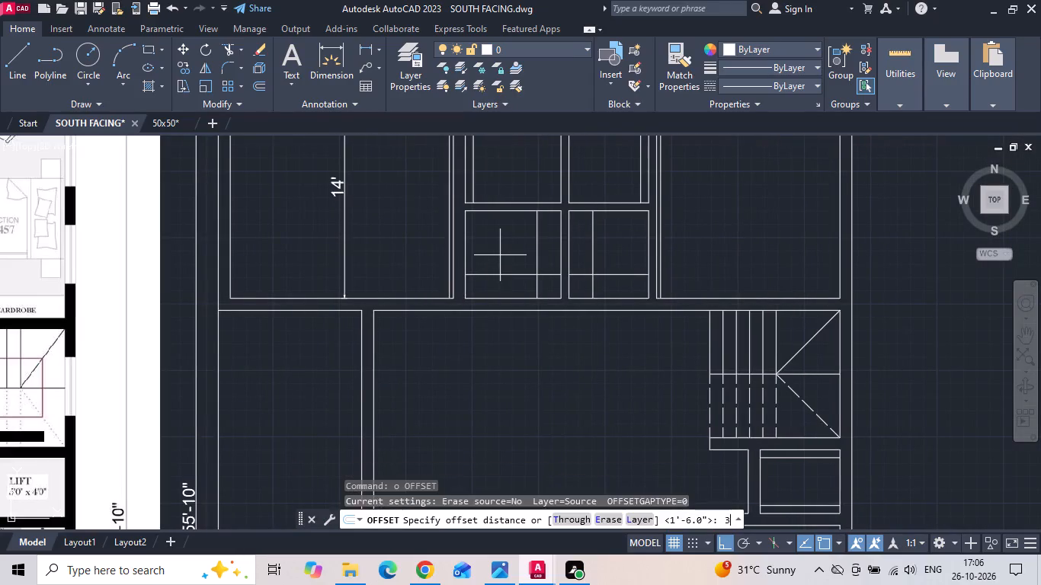
pyautogui.press('space')
pyautogui.click(481, 273)
pyautogui.click(489, 240)
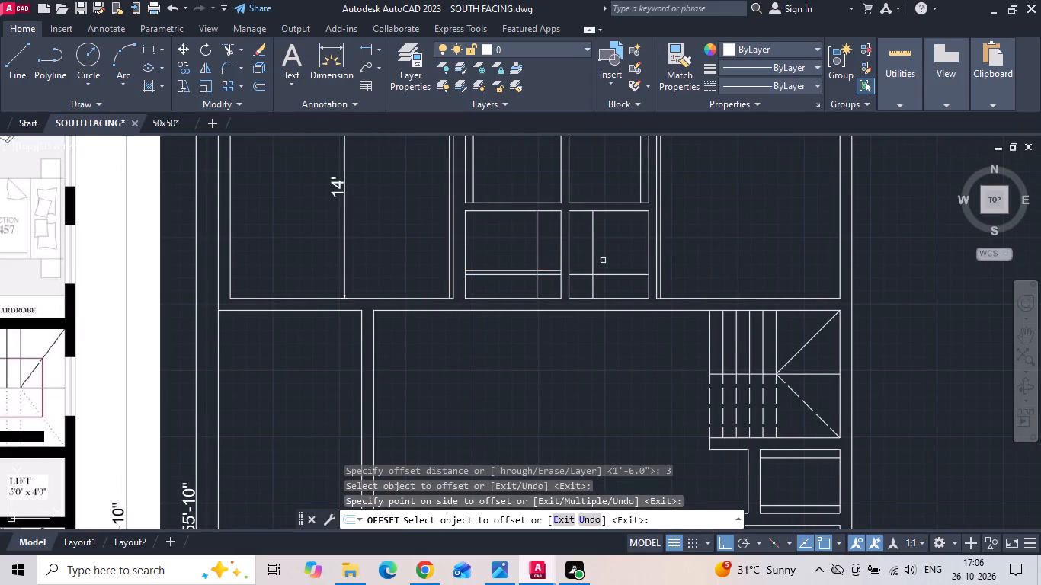
pyautogui.click(606, 275)
pyautogui.click(610, 243)
pyautogui.press('Escape')
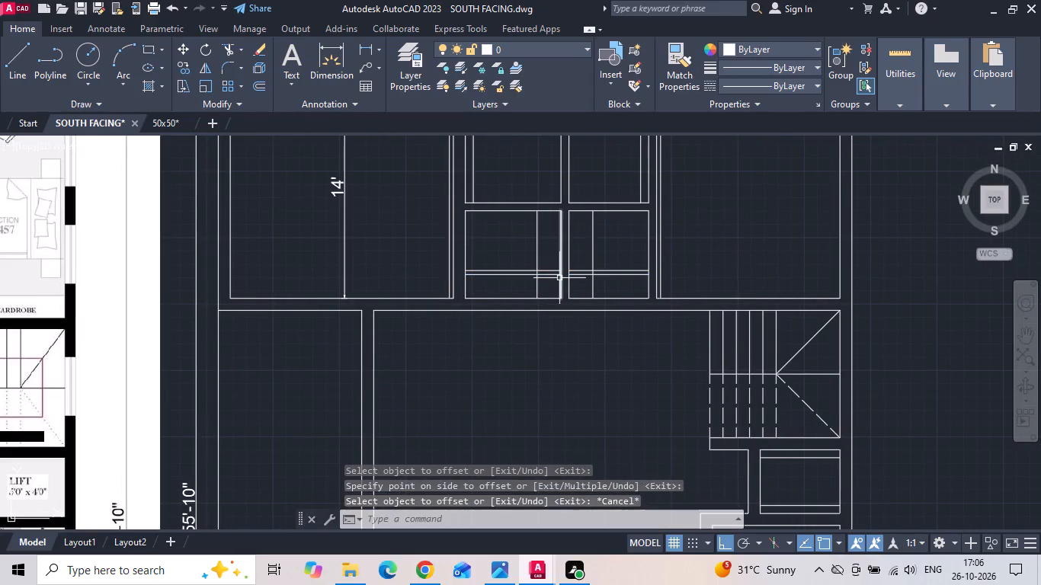
# Extend the new 3" offset lines outward across the dressing room walls, west toward bedroom 1 and east toward bedroom 2.
pyautogui.press('e')
pyautogui.press('x')
pyautogui.press('space')
pyautogui.scroll(1, 477, 270)
pyautogui.click(477, 270)
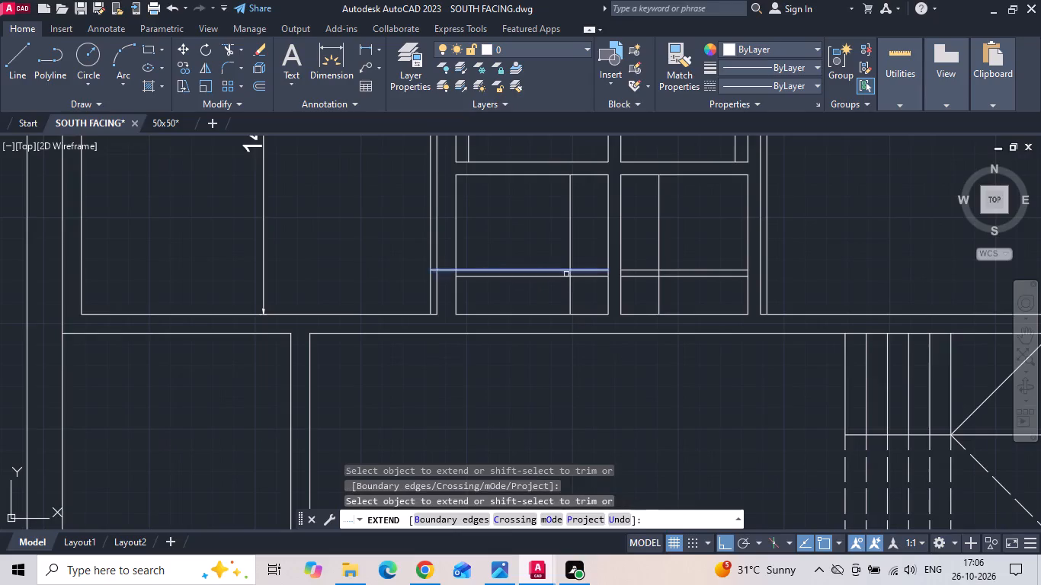
pyautogui.click(713, 270)
# Extend the offset door lines of the two attached toilets and both bedrooms south across their south walls.
pyautogui.moveTo(710, 269); pyautogui.dragTo(566, 329, button='middle')
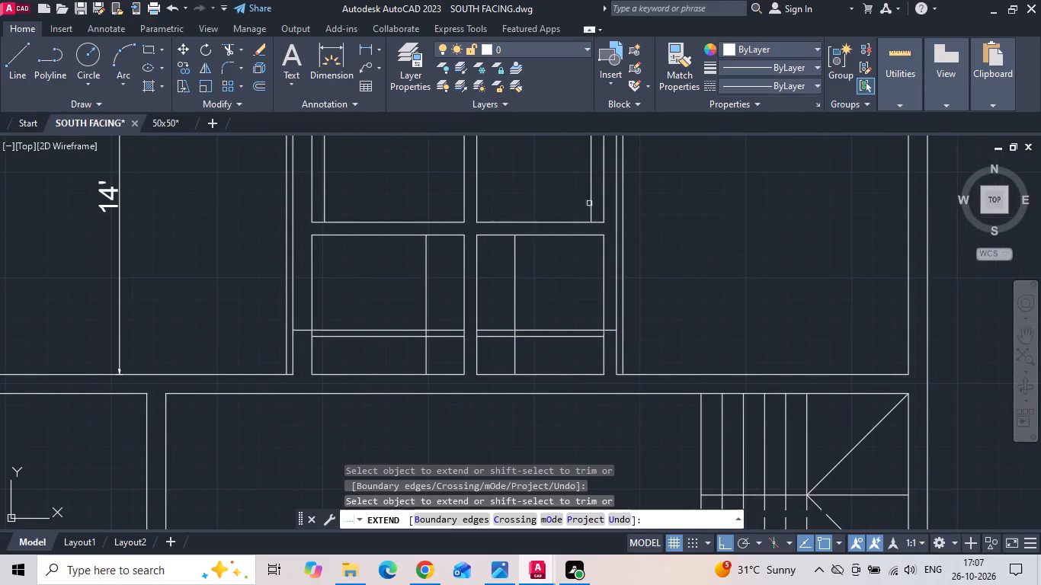
pyautogui.click(593, 202)
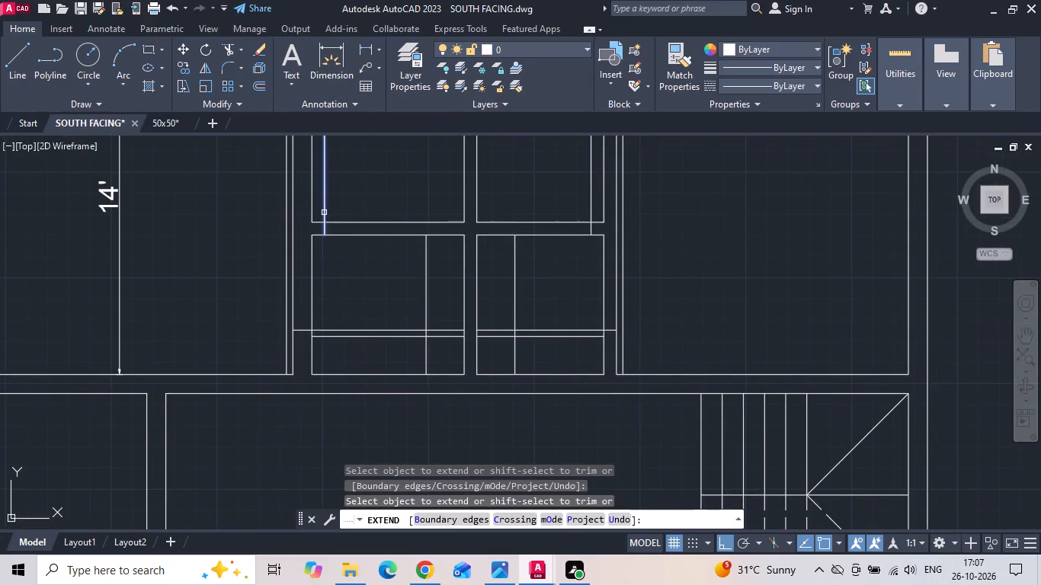
pyautogui.click(324, 213)
pyautogui.click(287, 331)
pyautogui.scroll(-1, 283, 328)
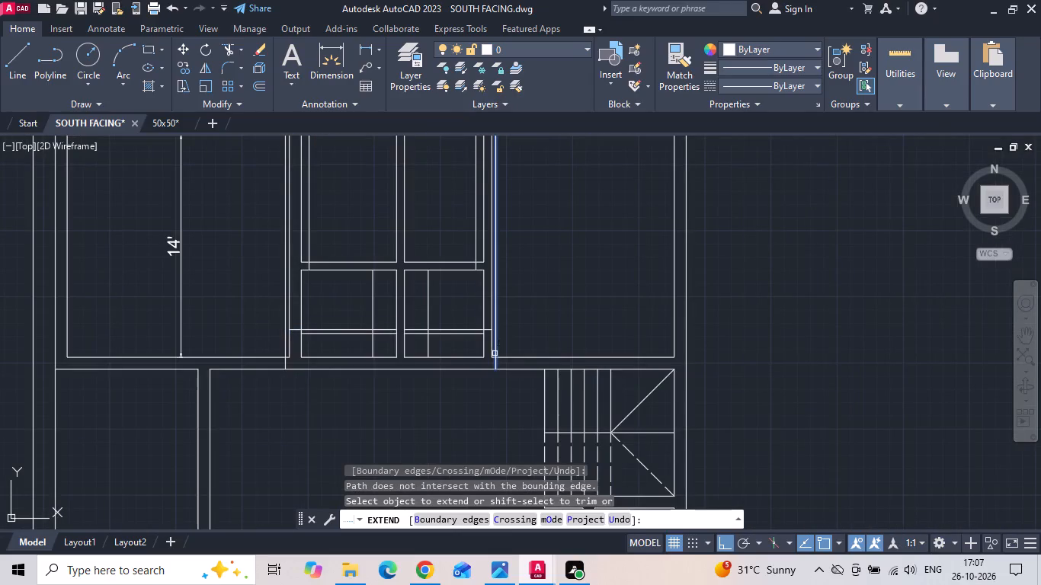
pyautogui.click(495, 353)
# Extend the lift's two offset lines and the common toilet's south offset line west across their west walls.
pyautogui.scroll(-2, 517, 288)
pyautogui.scroll(2, 534, 375)
pyautogui.scroll(1, 594, 403)
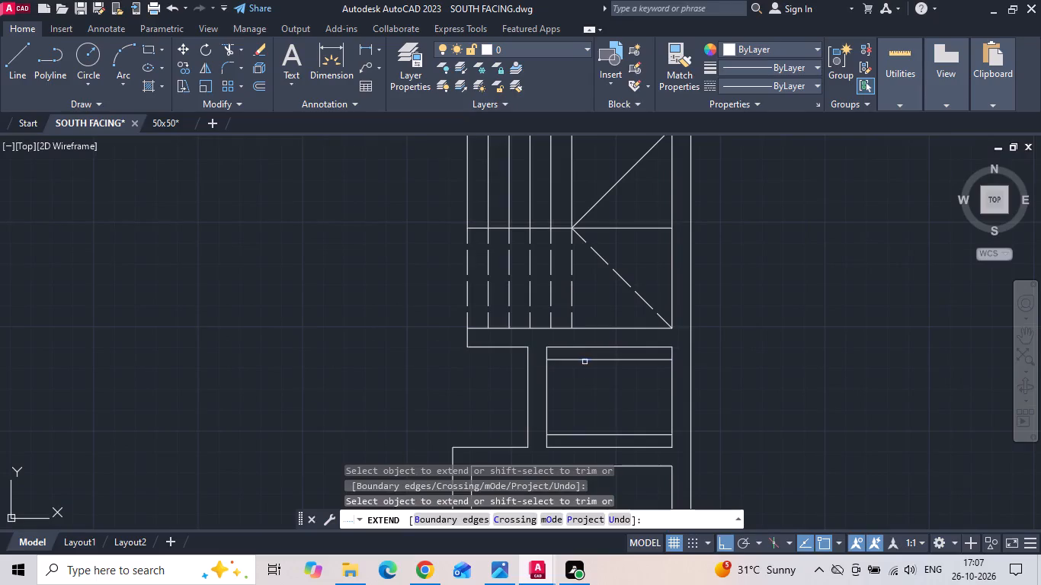
pyautogui.moveTo(582, 350); pyautogui.dragTo(581, 357)
pyautogui.click(574, 433)
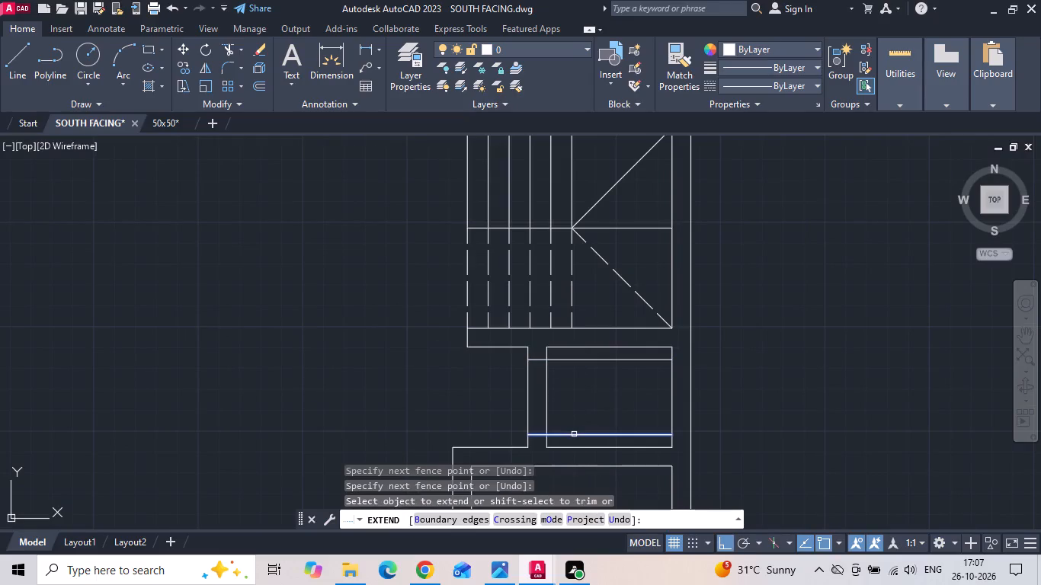
pyautogui.click(574, 434)
pyautogui.scroll(-2, 415, 238)
pyautogui.scroll(2, 444, 369)
pyautogui.click(444, 385)
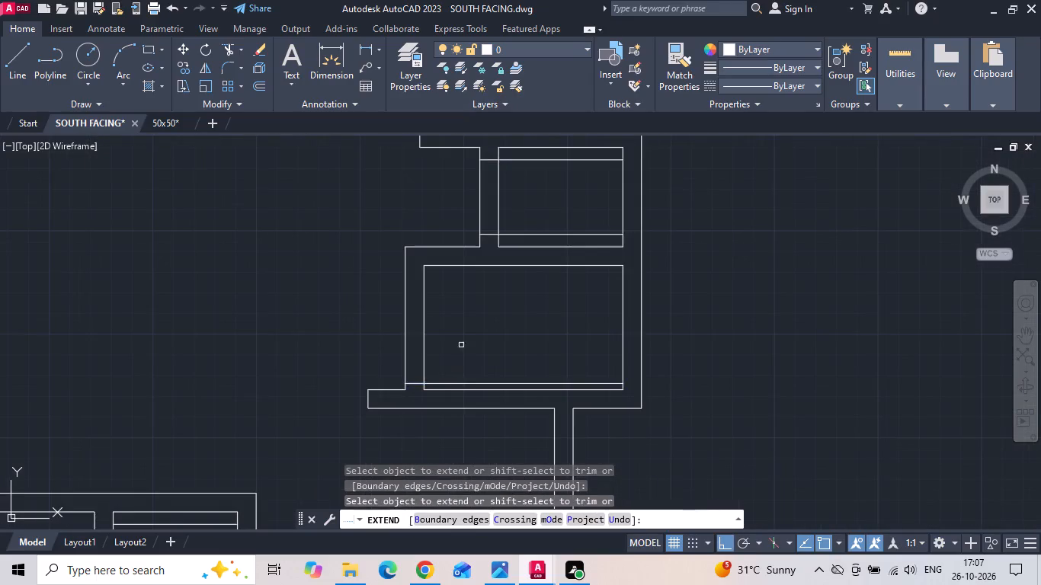
# Extend the pooja and store door lines east across their east wall, and the line in the room west of pooja south across its wall.
pyautogui.scroll(-2, 487, 297)
pyautogui.scroll(2, 381, 424)
pyautogui.moveTo(380, 409); pyautogui.dragTo(445, 265, button='middle')
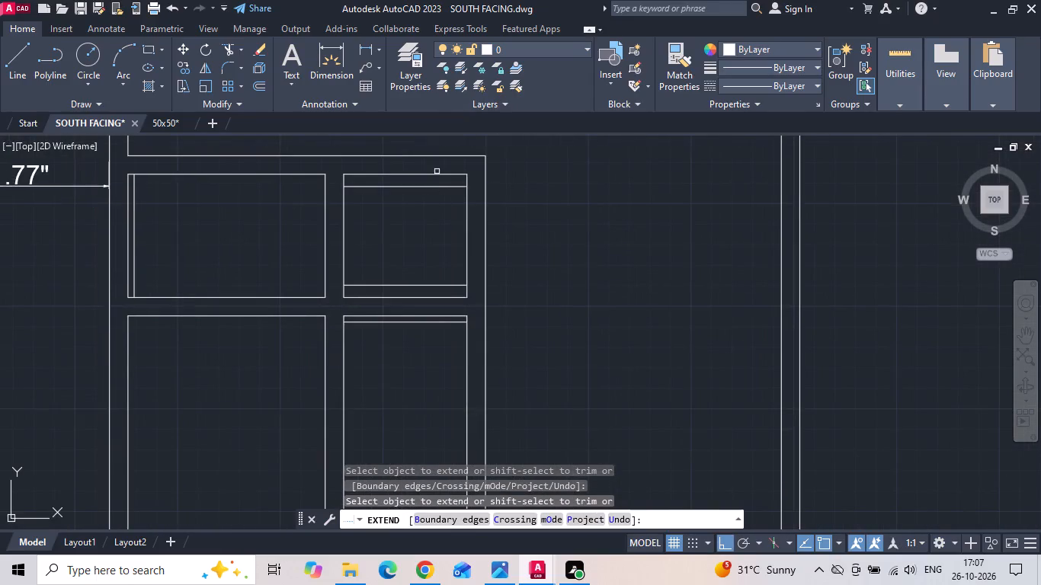
pyautogui.click(433, 186)
pyautogui.click(424, 287)
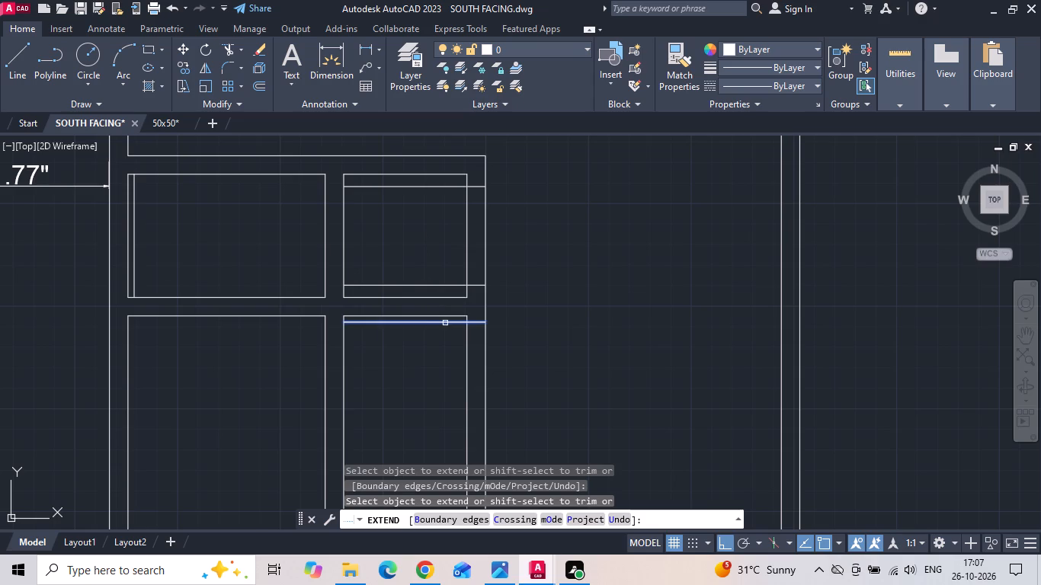
pyautogui.click(446, 324)
pyautogui.click(135, 272)
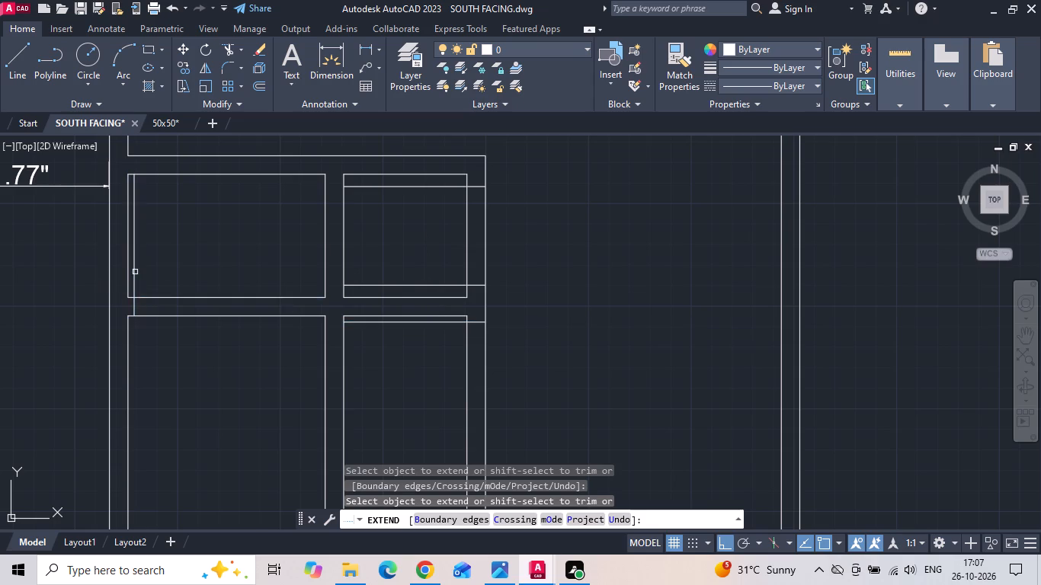
pyautogui.press('Escape')
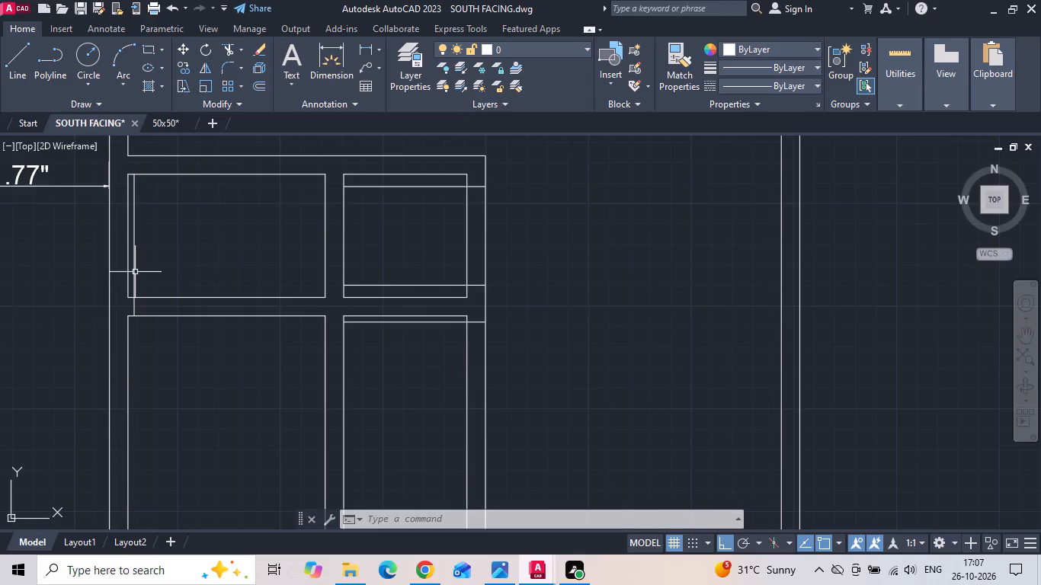
pyautogui.press('Escape')
# Offset the bedroom door lines 3' into the rooms, bedroom 2's eastward and bedroom 1's westward.
pyautogui.press('o')
pyautogui.press('Return')
pyautogui.write("3'")
pyautogui.press('Return')
pyautogui.scroll(-1, 244, 288)
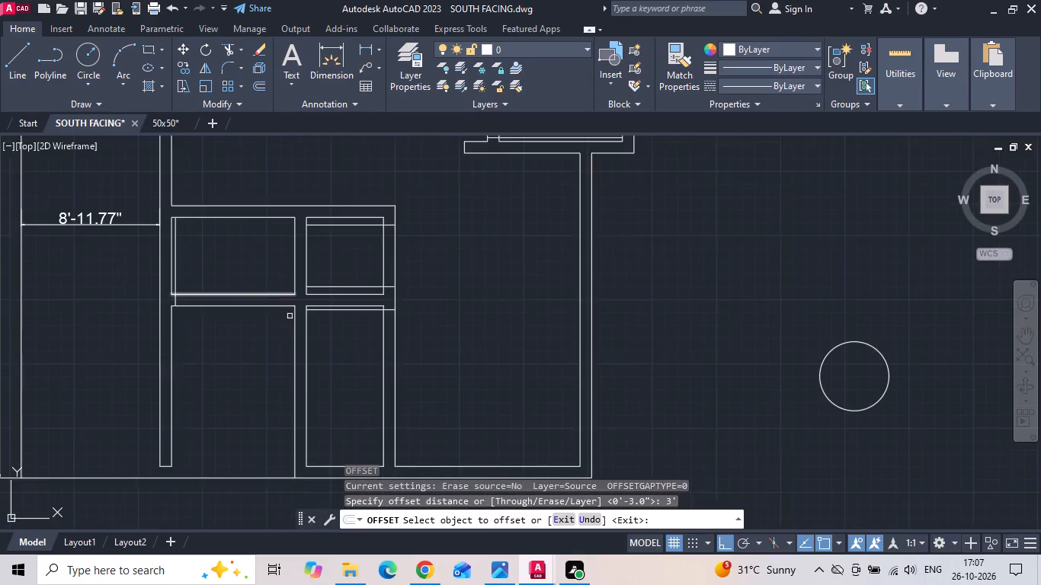
pyautogui.scroll(-2, 386, 280)
pyautogui.moveTo(392, 213); pyautogui.dragTo(448, 349, button='middle')
pyautogui.scroll(3, 410, 225)
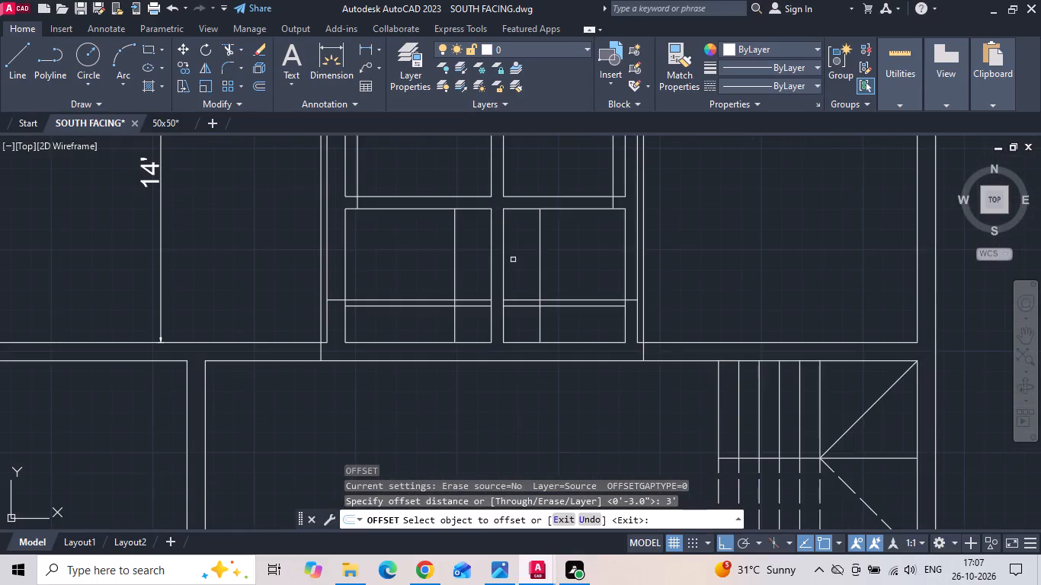
pyautogui.moveTo(644, 286); pyautogui.dragTo(679, 276)
pyautogui.click(712, 251)
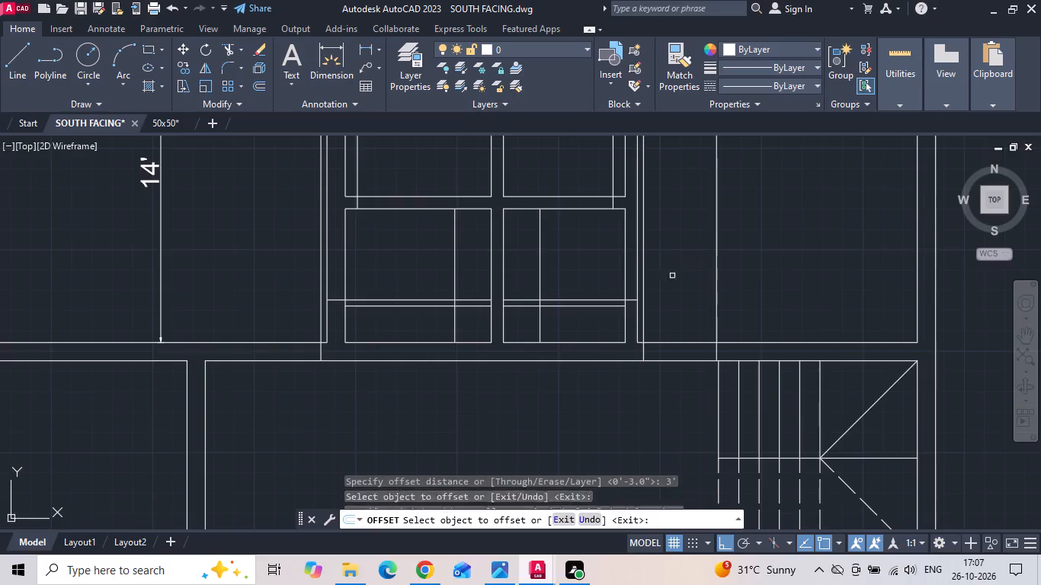
pyautogui.click(321, 313)
pyautogui.click(255, 305)
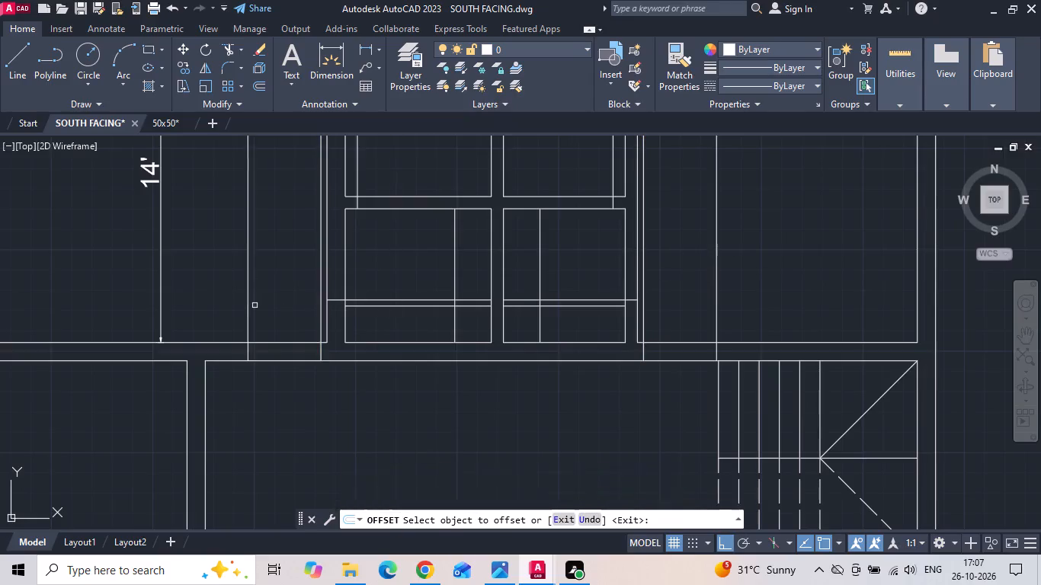
pyautogui.scroll(-3, 421, 277)
pyautogui.scroll(1, 386, 317)
pyautogui.press('Escape')
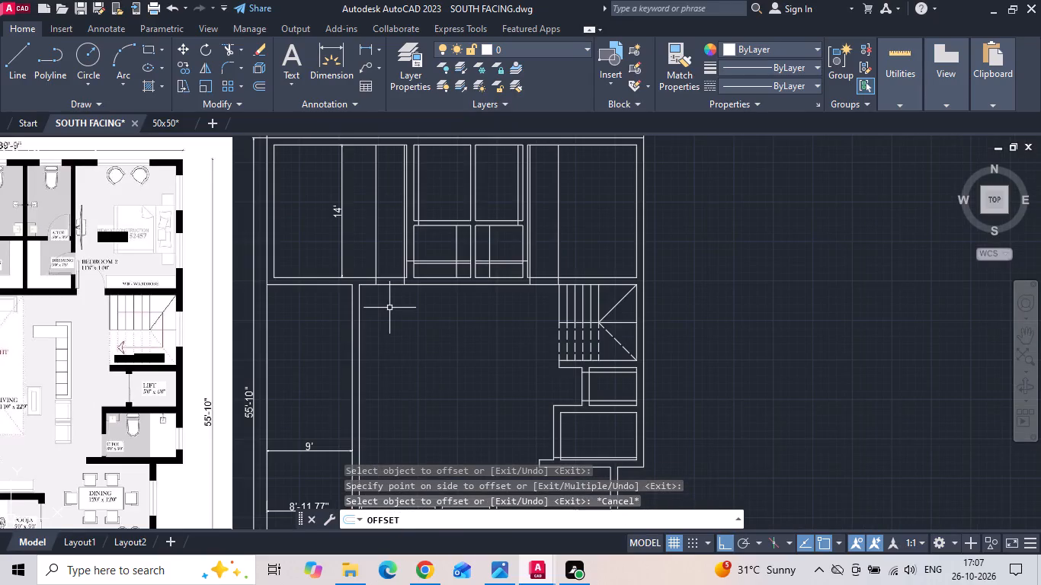
# Trim the south wall and excess door lines to open bedroom 1's doorway.
pyautogui.write('tr')
pyautogui.press('space')
pyautogui.press('space')
pyautogui.scroll(1, 358, 243)
pyautogui.moveTo(380, 253); pyautogui.dragTo(402, 289)
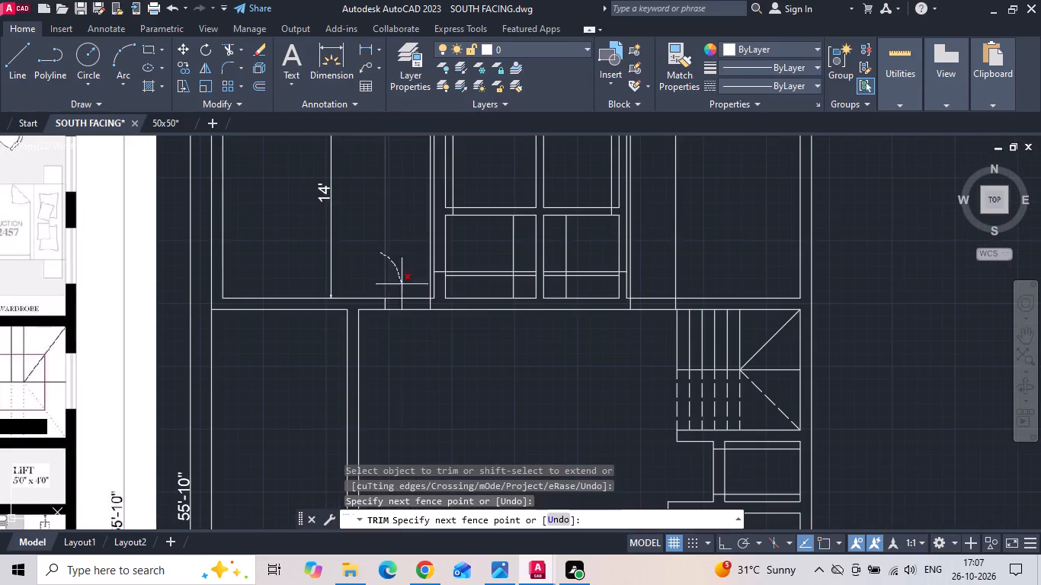
pyautogui.moveTo(402, 289); pyautogui.dragTo(405, 330)
pyautogui.scroll(1, 427, 303)
pyautogui.click(430, 281)
# Trim the south wall and excess door lines to open bedroom 2's doorway beside the staircase.
pyautogui.scroll(-2, 405, 300)
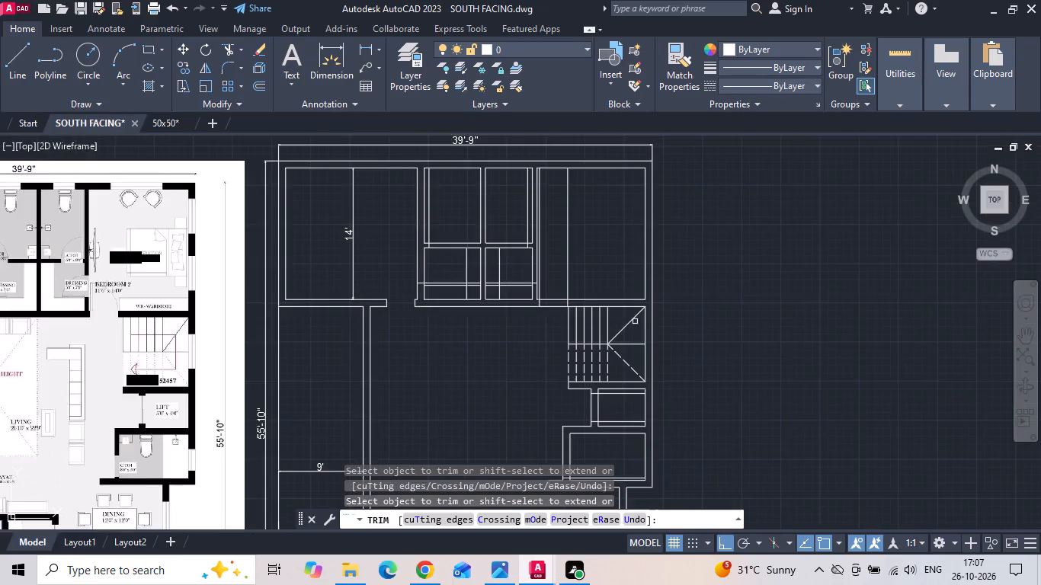
pyautogui.scroll(2, 591, 313)
pyautogui.moveTo(500, 326); pyautogui.dragTo(605, 221)
pyautogui.scroll(-1, 605, 221)
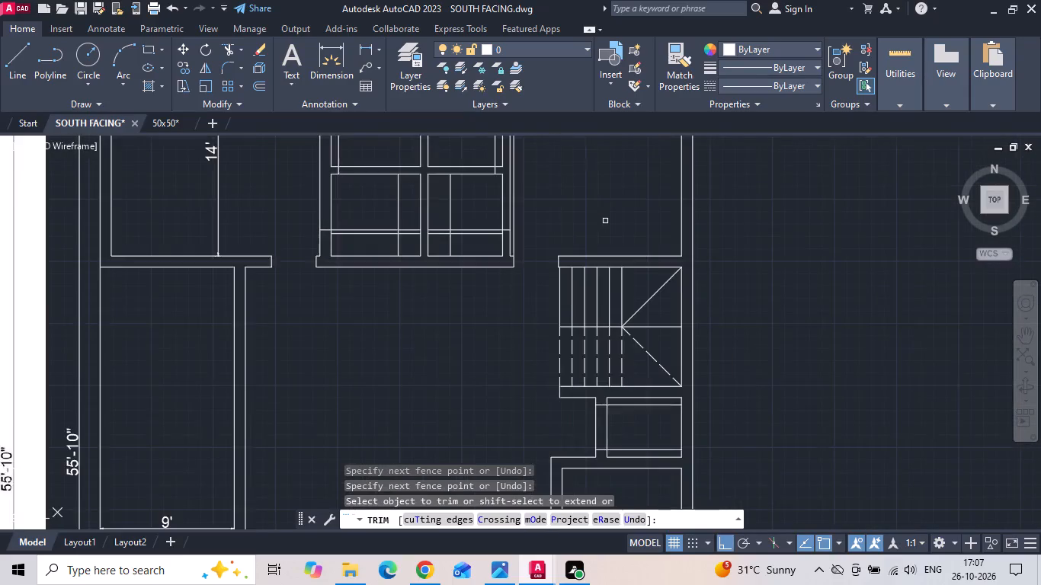
pyautogui.scroll(-1, 605, 221)
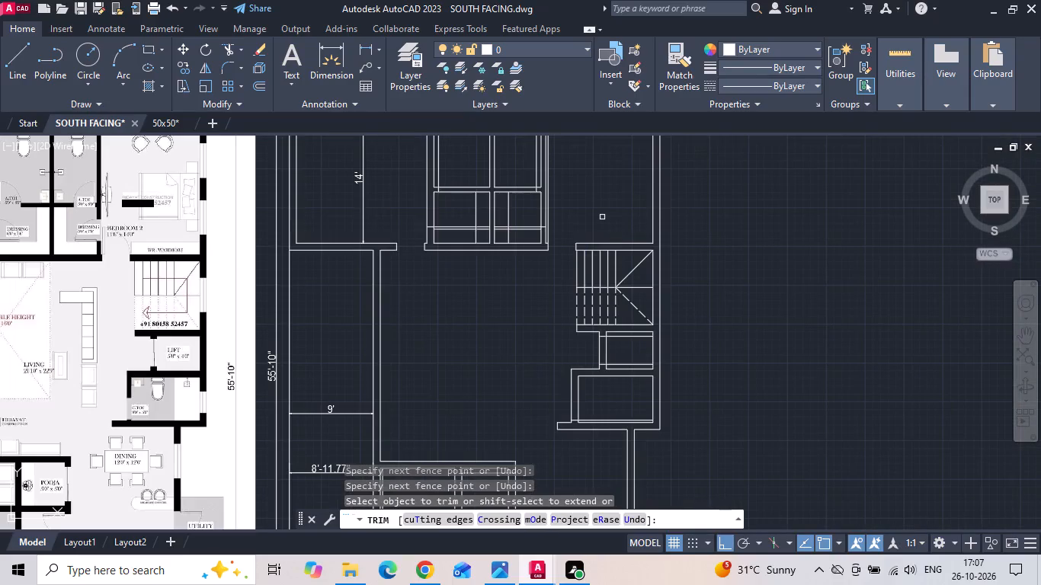
pyautogui.scroll(2, 594, 227)
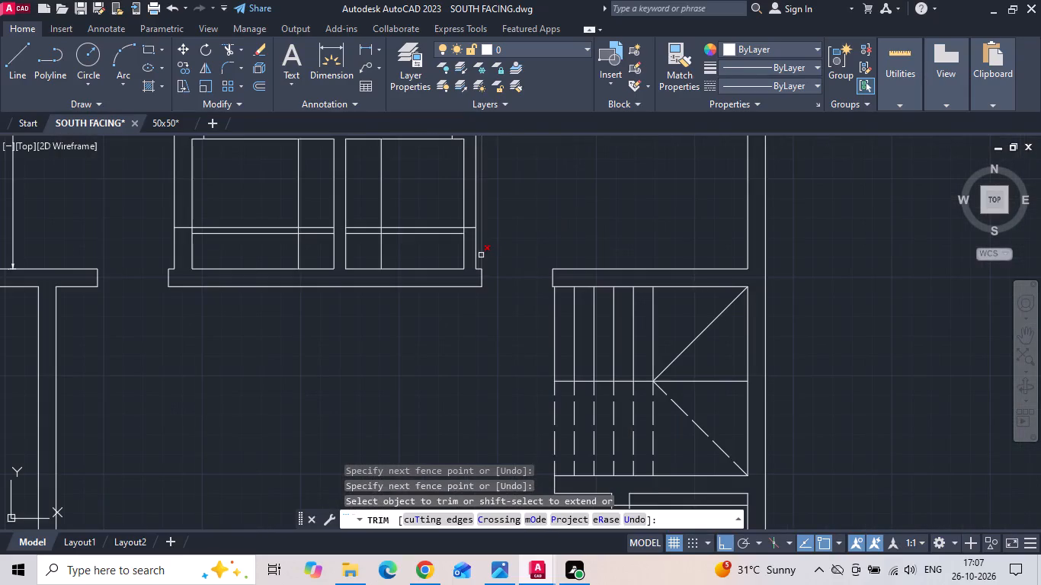
pyautogui.click(481, 255)
pyautogui.press('Escape')
pyautogui.scroll(-2, 546, 193)
pyautogui.moveTo(521, 336); pyautogui.dragTo(527, 314, button='middle')
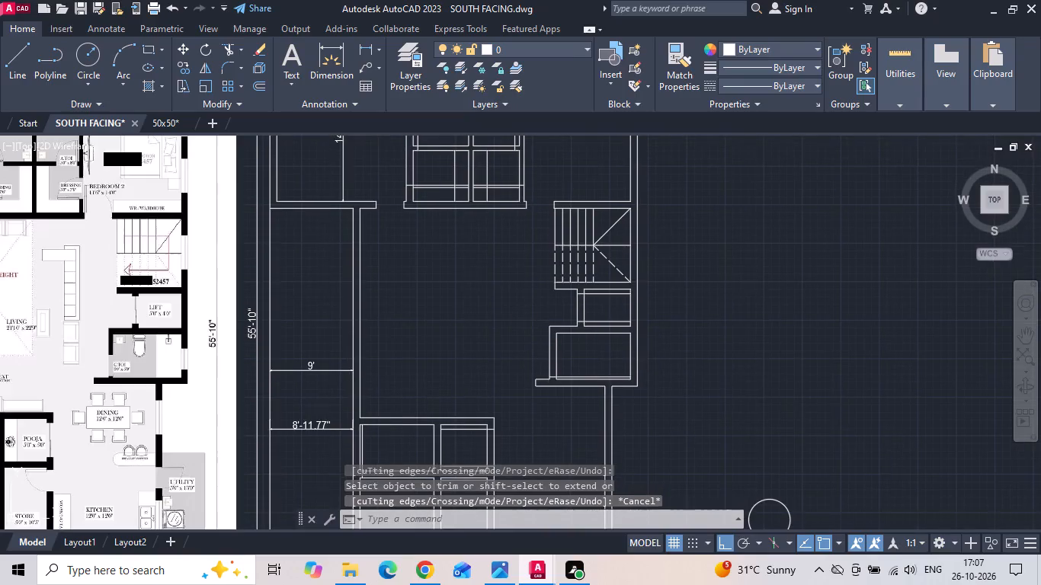
# Trim the lift's west wall and the excess door lines inside it to open the lift's doorway.
pyautogui.moveTo(500, 370); pyautogui.dragTo(520, 250, button='middle')
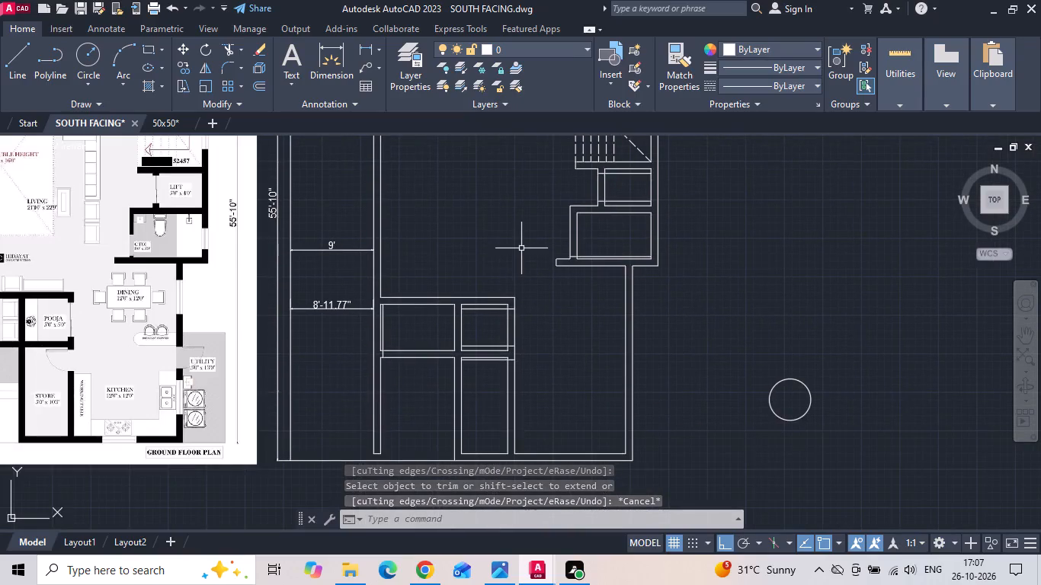
pyautogui.press('t')
pyautogui.press('r')
pyautogui.press('space')
pyautogui.scroll(2, 633, 186)
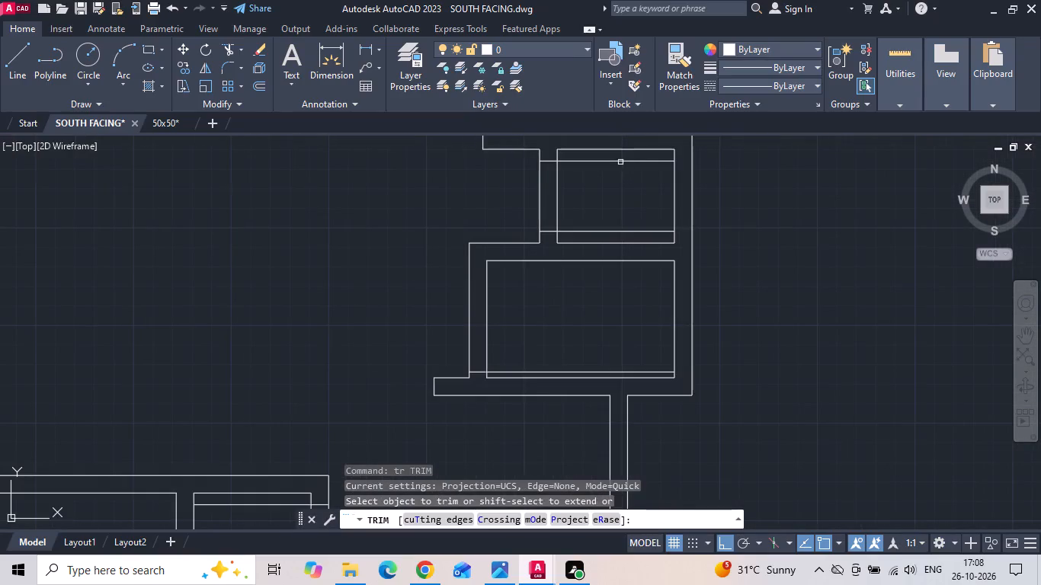
pyautogui.click(619, 159)
pyautogui.click(607, 230)
pyautogui.moveTo(608, 210); pyautogui.dragTo(401, 207)
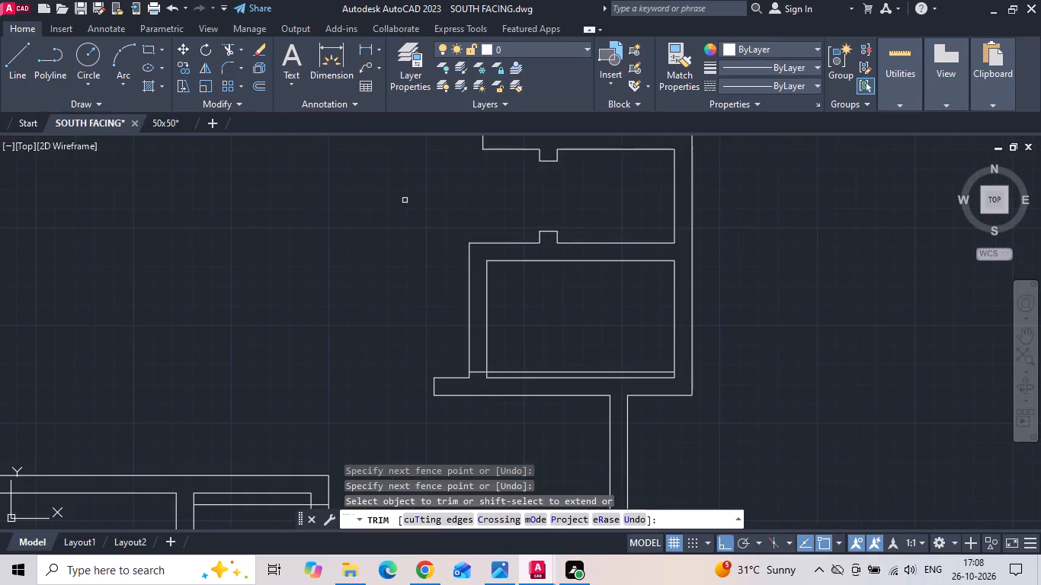
# Trim the pooja room's east wall and the excess door lines inside it to open its doorway.
pyautogui.scroll(-2, 405, 200)
pyautogui.moveTo(408, 205); pyautogui.dragTo(415, 184, button='middle')
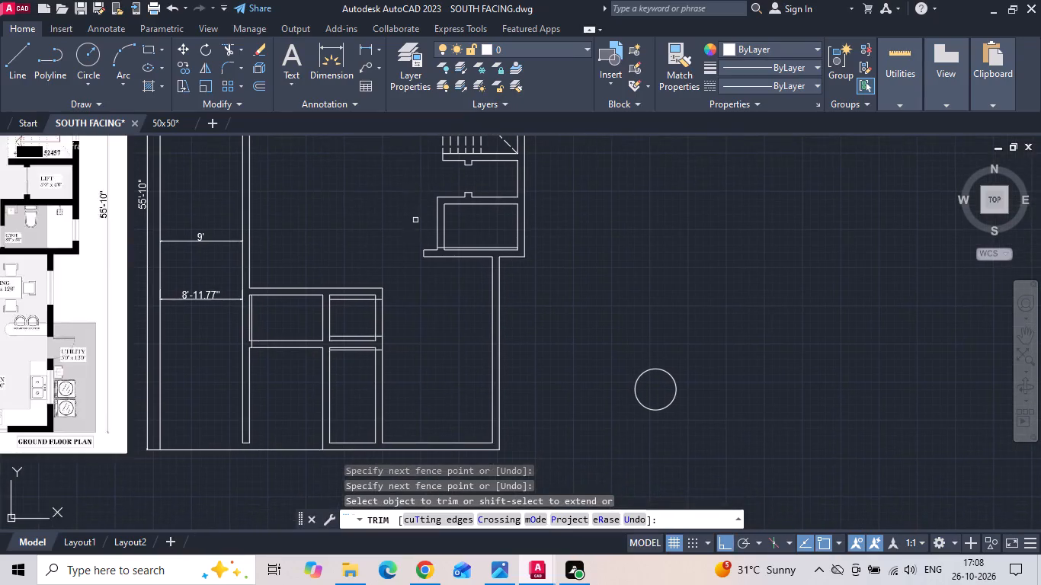
pyautogui.scroll(2, 397, 328)
pyautogui.moveTo(394, 301); pyautogui.dragTo(310, 290)
pyautogui.click(318, 257)
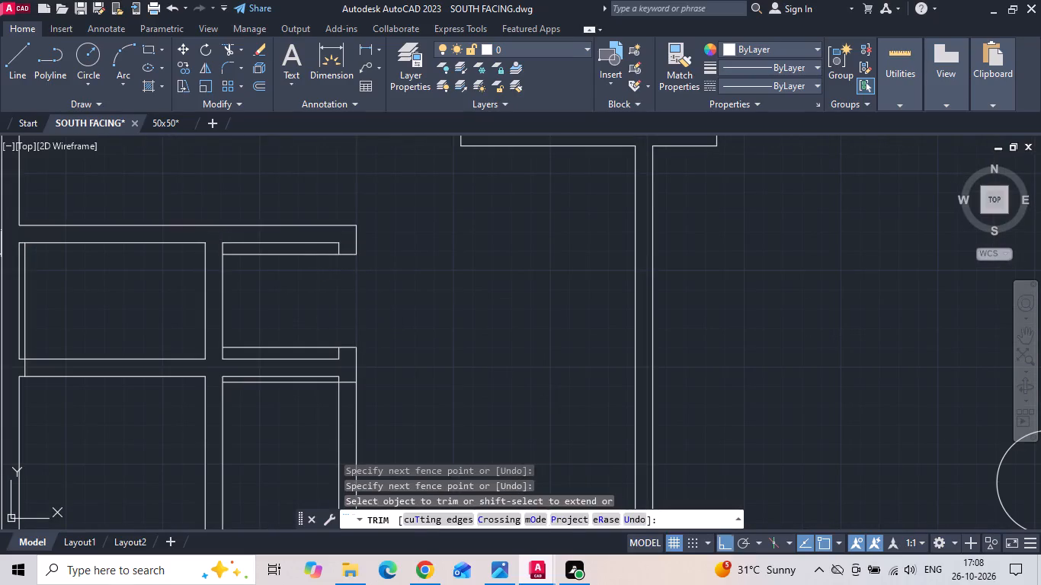
pyautogui.click(299, 349)
pyautogui.click(299, 255)
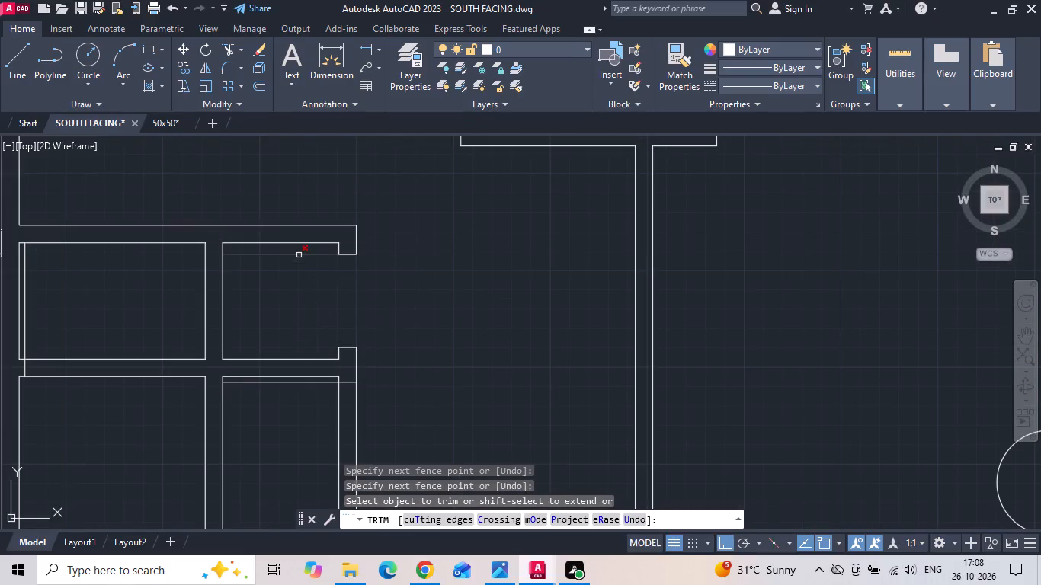
pyautogui.press('Escape')
# Offset the store's door line 2'6" southward and the common toilet's door line 2'6" northward.
pyautogui.write("o 2'6")
pyautogui.press('space')
pyautogui.moveTo(422, 310); pyautogui.dragTo(482, 213, button='middle')
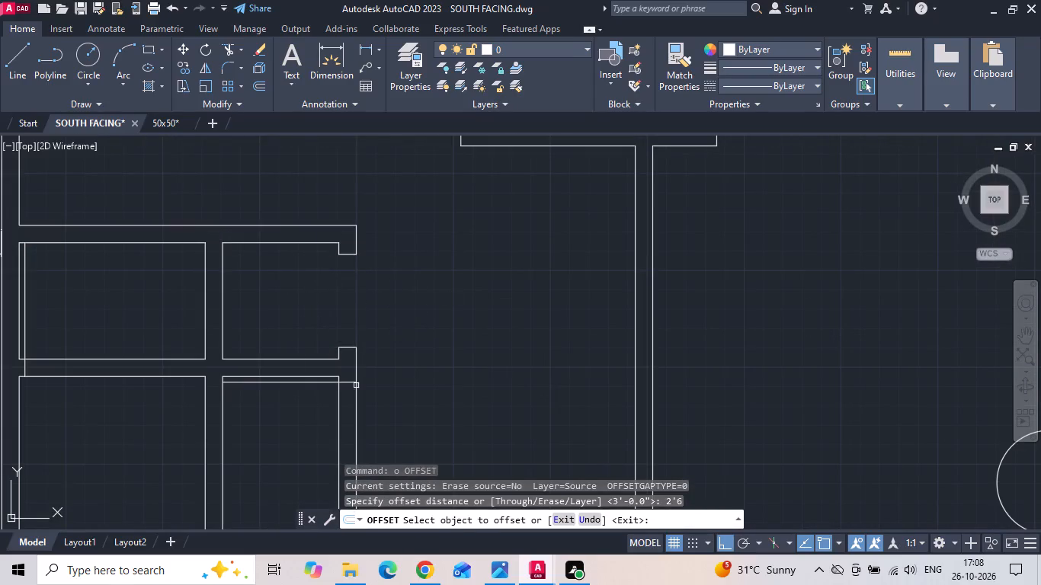
pyautogui.moveTo(346, 383); pyautogui.dragTo(348, 399)
pyautogui.click(348, 417)
pyautogui.scroll(-1, 431, 414)
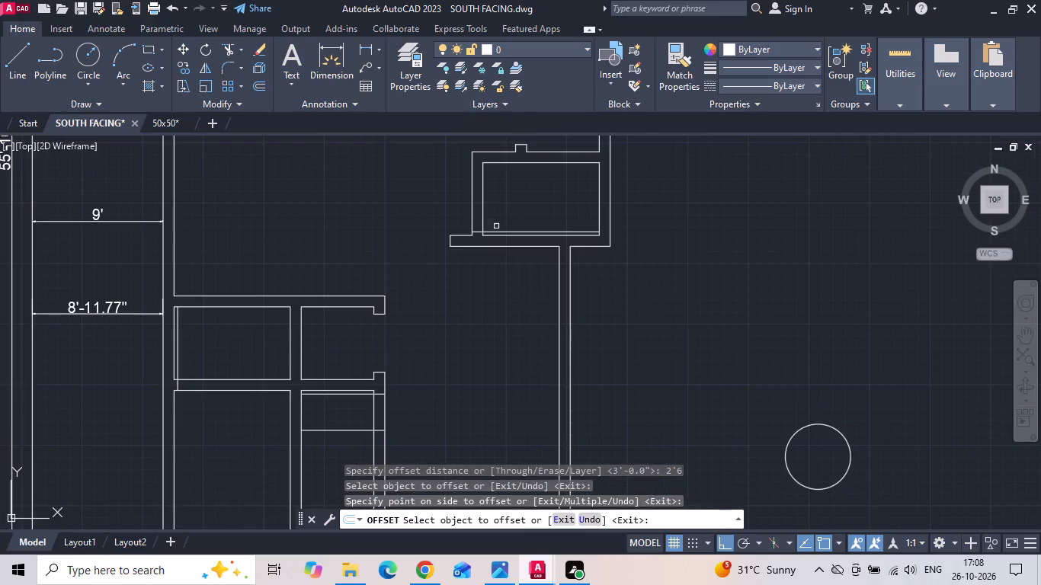
pyautogui.scroll(1, 496, 227)
pyautogui.click(498, 234)
pyautogui.click(511, 195)
# Offset the attached toilets' door lines 2'6" into the rooms, bedroom 1's toilet eastward and bedroom 2's toilet westward.
pyautogui.scroll(-2, 483, 330)
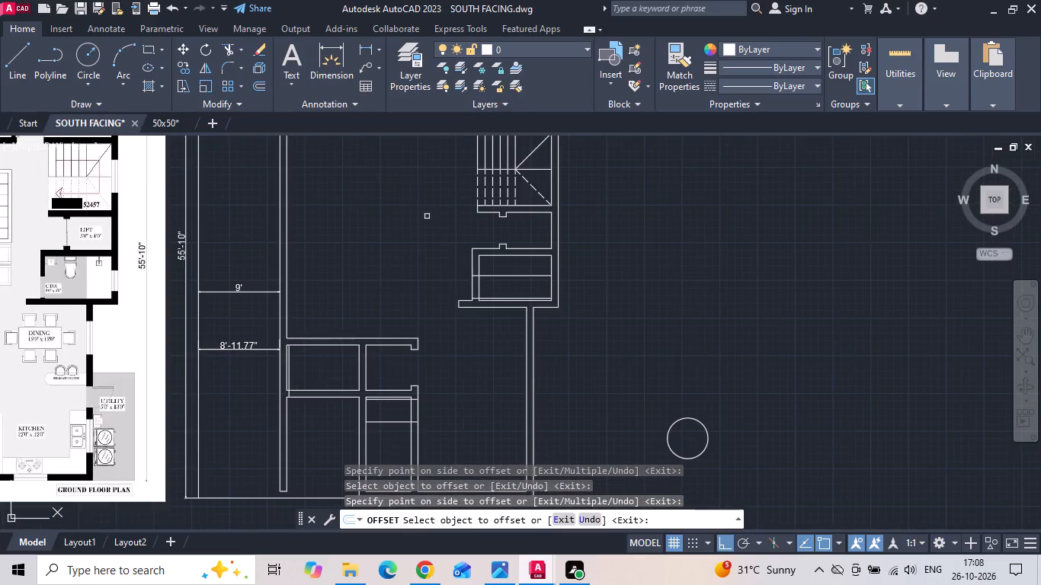
pyautogui.moveTo(425, 216); pyautogui.dragTo(476, 364, button='middle')
pyautogui.scroll(2, 389, 262)
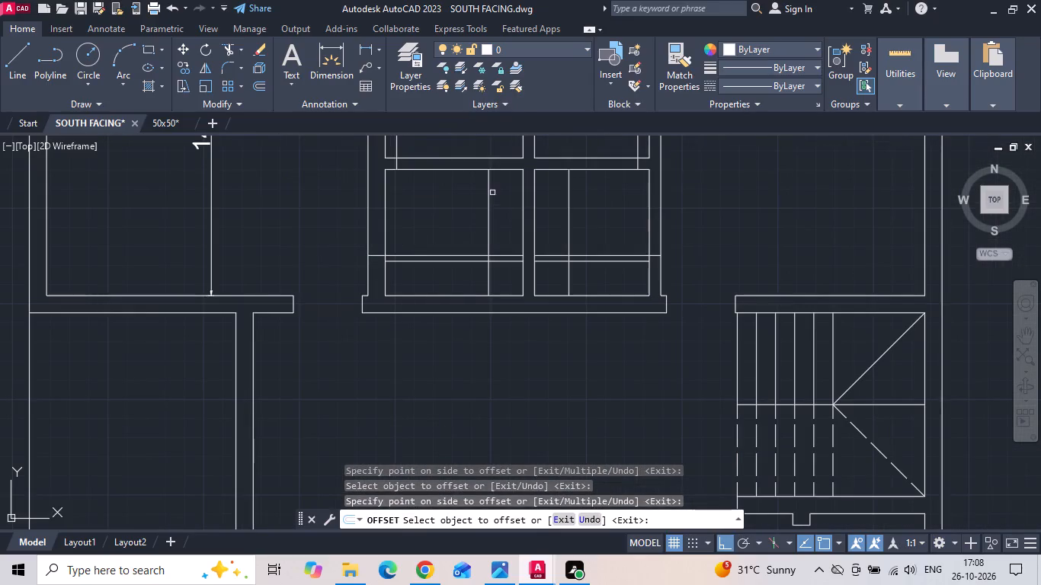
pyautogui.moveTo(499, 187); pyautogui.dragTo(487, 283, button='middle')
pyautogui.click(384, 215)
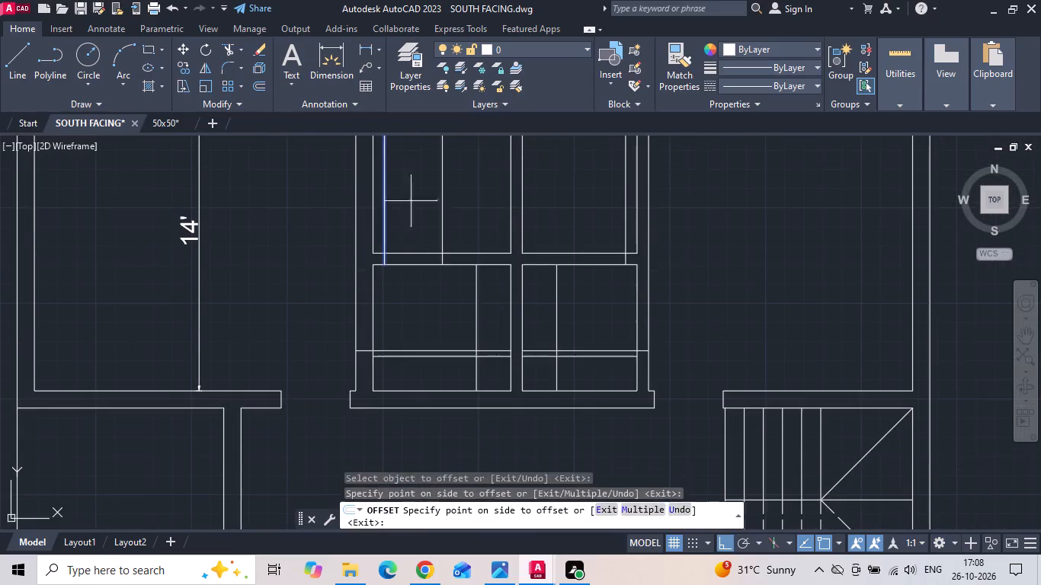
pyautogui.click(419, 193)
pyautogui.moveTo(626, 222); pyautogui.dragTo(603, 224)
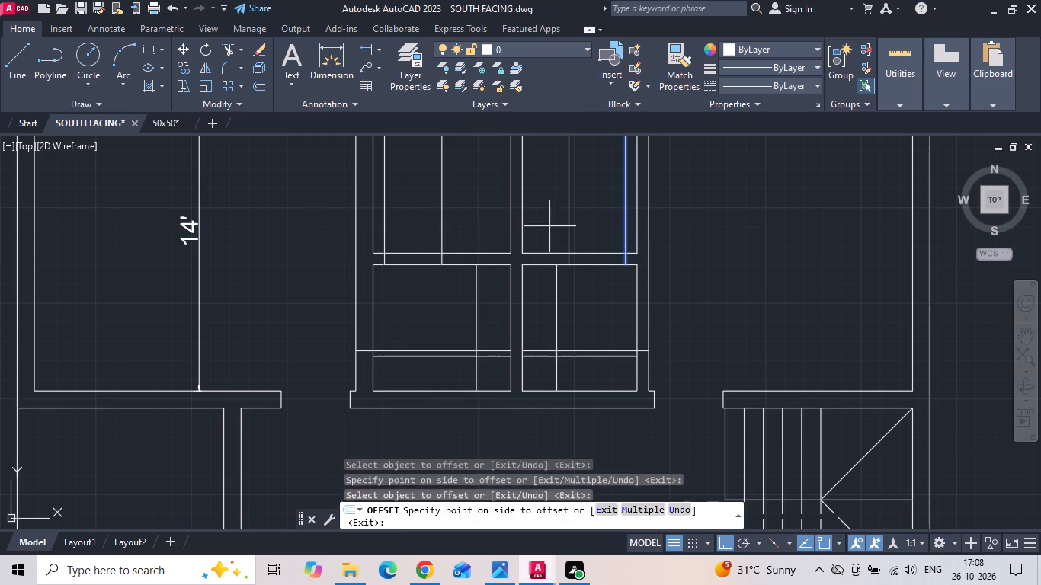
pyautogui.click(549, 226)
# Offset the door lines of both dressing rooms 2'6" northward.
pyautogui.click(591, 351)
pyautogui.click(601, 318)
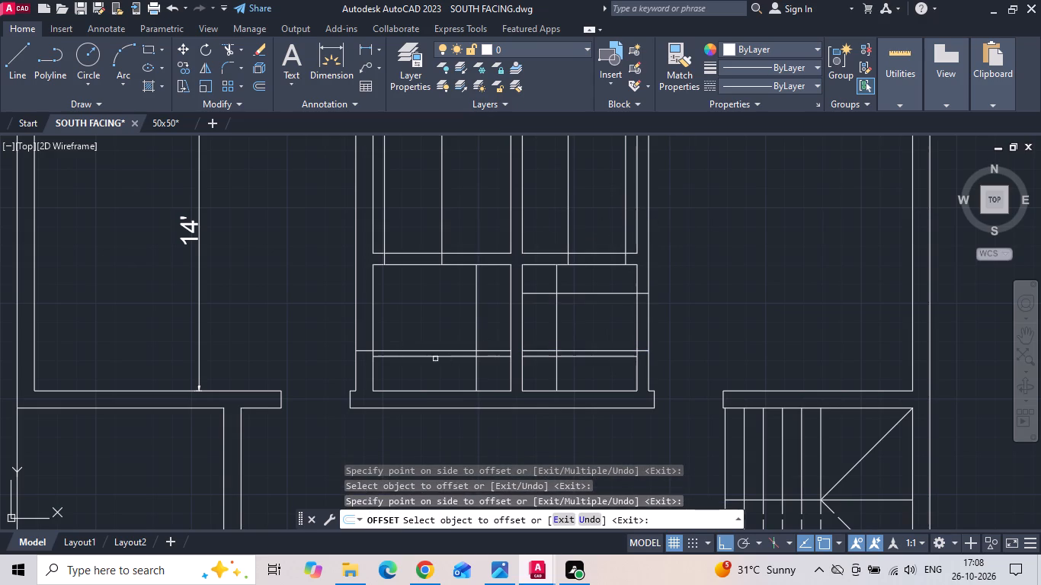
pyautogui.click(408, 350)
pyautogui.click(412, 315)
# Trim the wall between the attached toilets and dressing rooms, plus the excess door lines, to open both toilet doorways.
pyautogui.press('Escape')
pyautogui.write('tr')
pyautogui.press('space')
pyautogui.press('space')
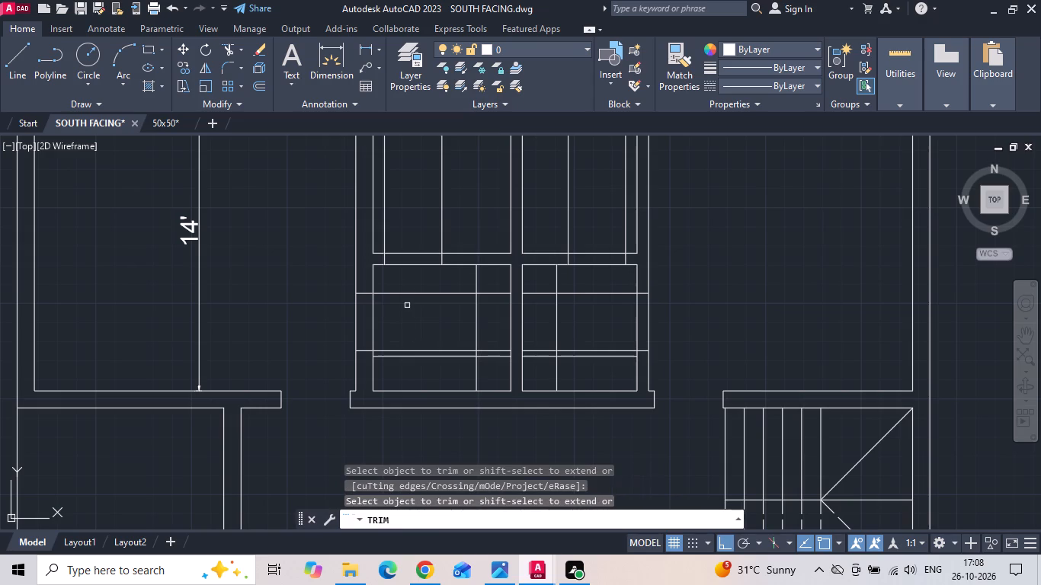
pyautogui.moveTo(399, 280); pyautogui.dragTo(417, 247)
pyautogui.click(443, 219)
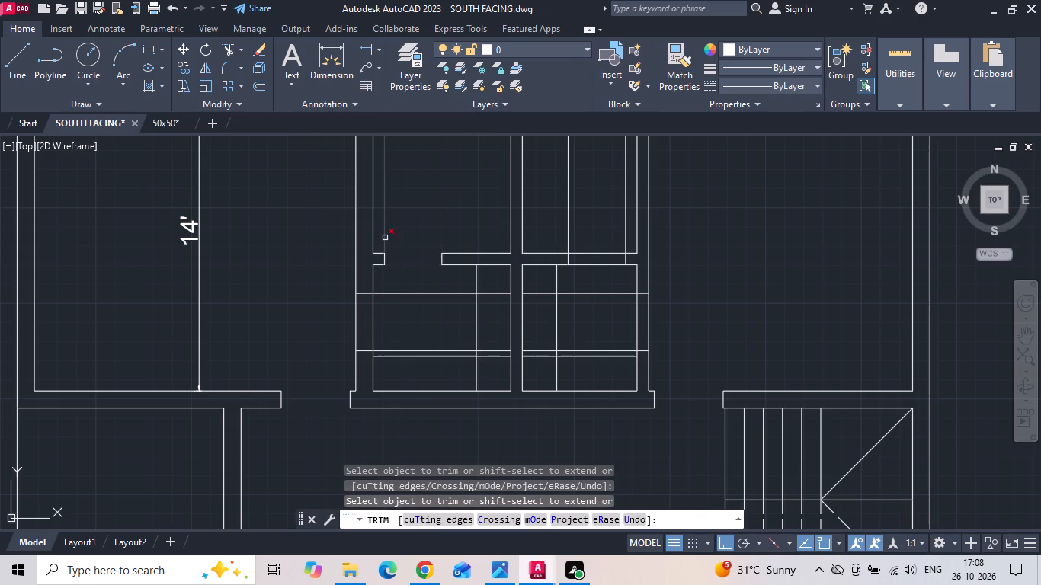
pyautogui.click(385, 238)
pyautogui.moveTo(589, 231); pyautogui.dragTo(591, 238)
pyautogui.click(591, 277)
pyautogui.click(564, 238)
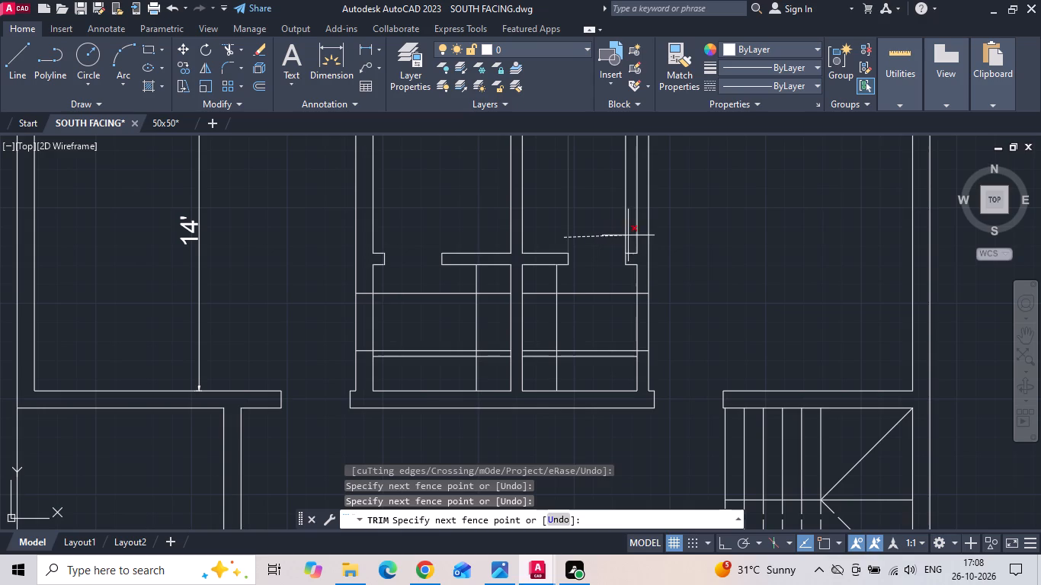
pyautogui.click(630, 235)
# Trim the east wall and excess lines of bedroom 2's dressing to open its doorway and leave an L-shaped wardrobe outline.
pyautogui.moveTo(613, 324); pyautogui.dragTo(631, 324)
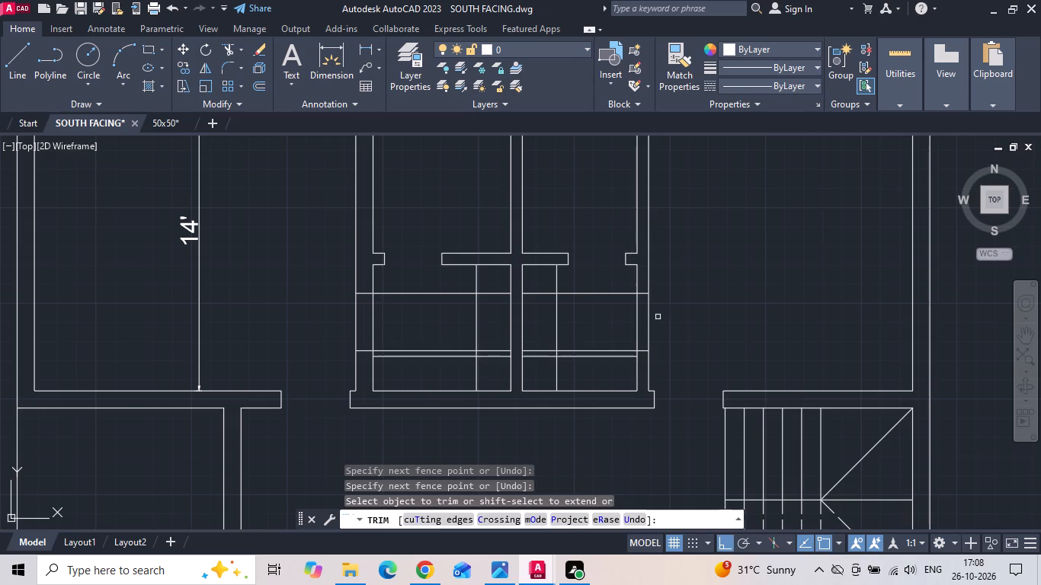
pyautogui.moveTo(670, 330); pyautogui.dragTo(661, 328)
pyautogui.click(575, 327)
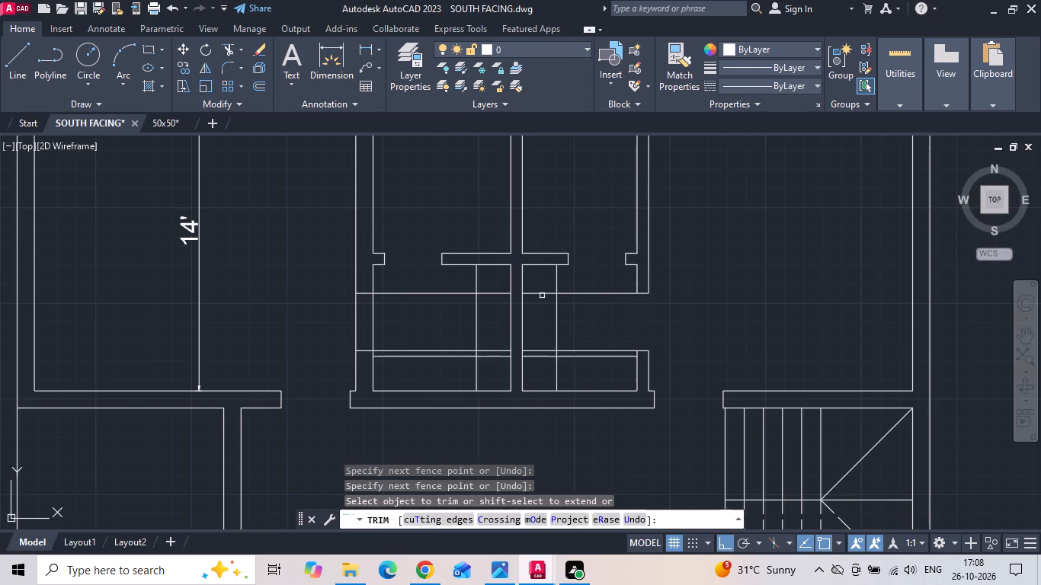
pyautogui.click(542, 296)
pyautogui.click(537, 283)
pyautogui.click(545, 352)
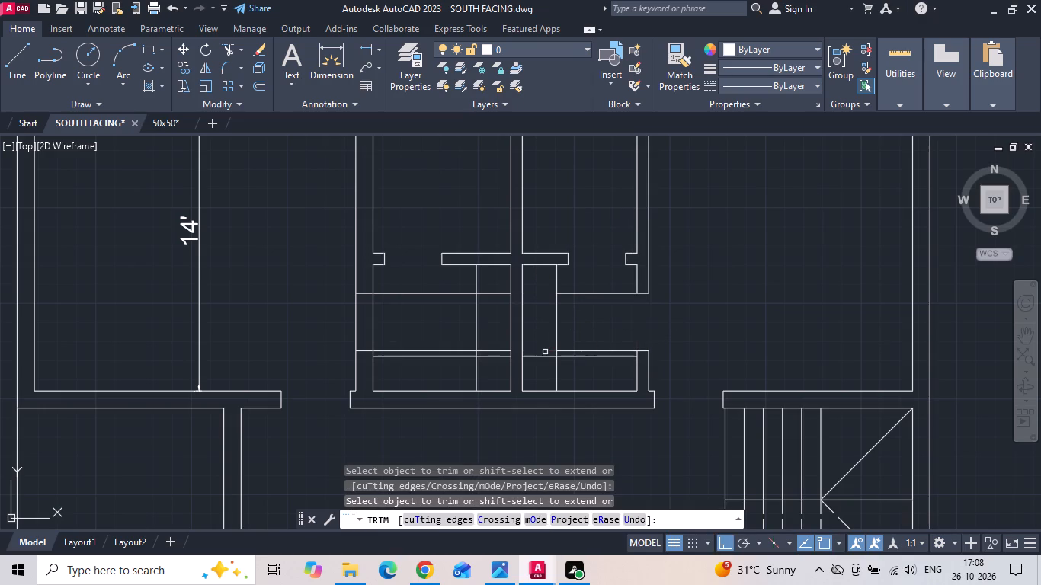
pyautogui.click(549, 357)
pyautogui.click(557, 372)
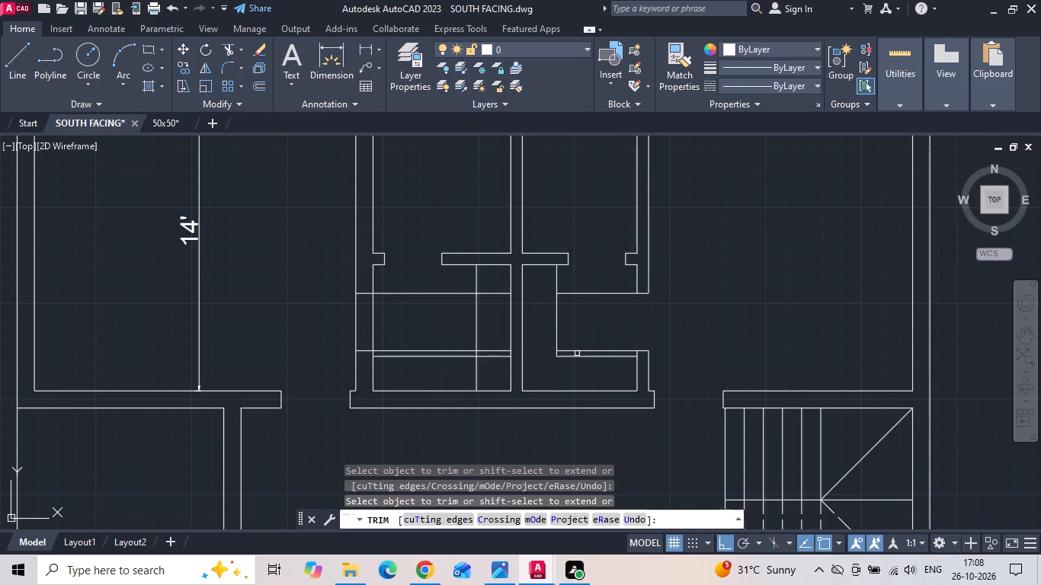
pyautogui.click(577, 353)
pyautogui.click(581, 292)
# Trim the west wall and excess lines of bedroom 1's dressing to open its doorway and leave an L-shaped wardrobe outline.
pyautogui.moveTo(583, 292); pyautogui.dragTo(592, 292, button='middle')
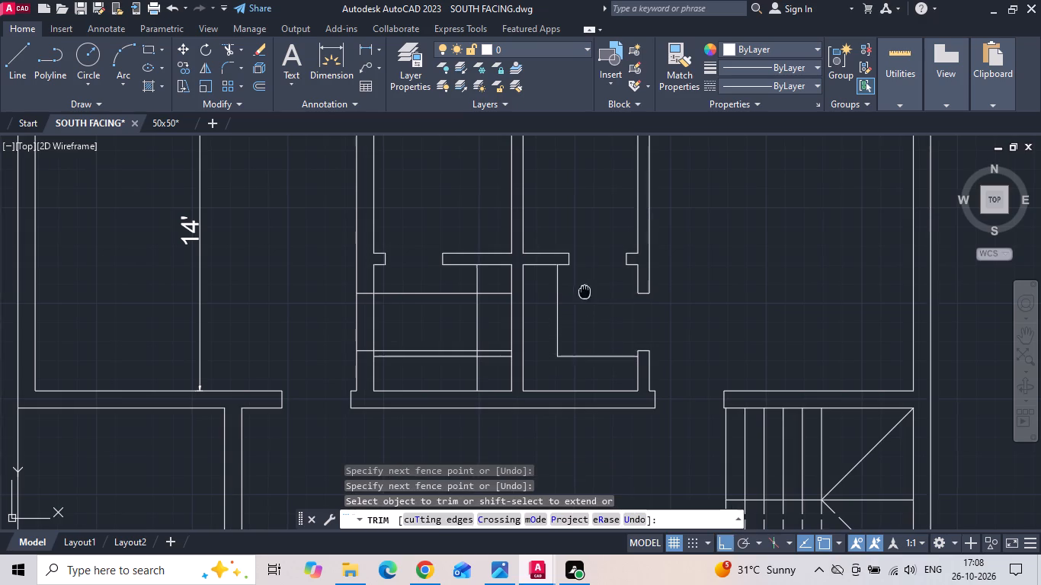
pyautogui.moveTo(592, 292); pyautogui.dragTo(690, 283, button='middle')
pyautogui.moveTo(437, 306); pyautogui.dragTo(470, 308)
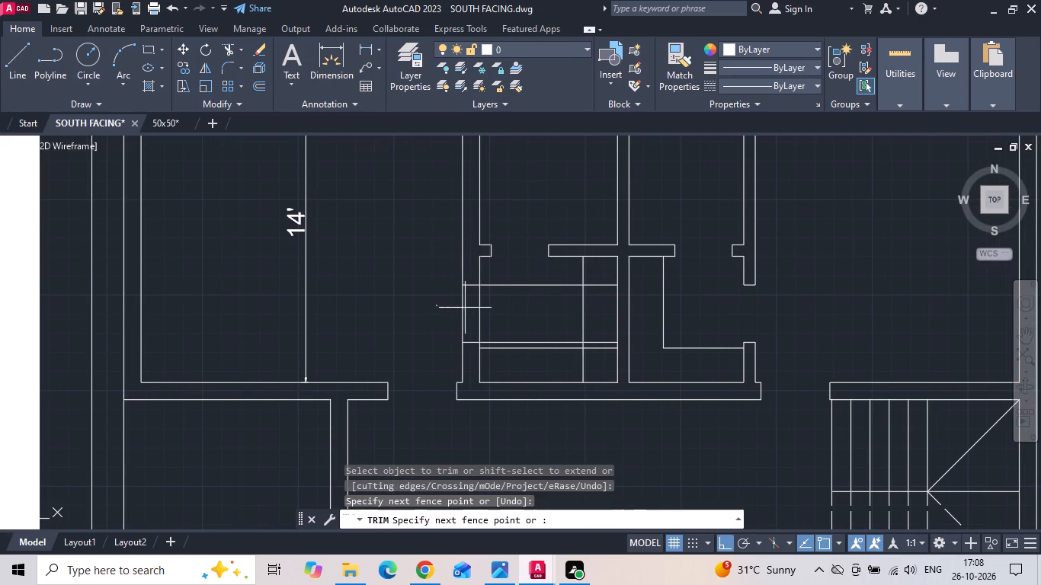
pyautogui.moveTo(470, 308); pyautogui.dragTo(520, 280)
pyautogui.click(508, 342)
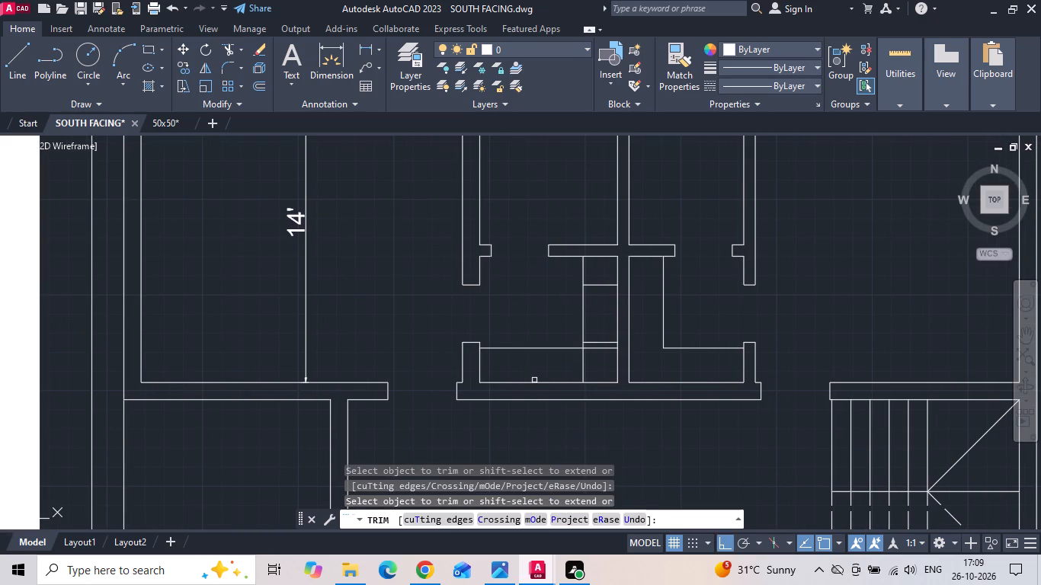
pyautogui.moveTo(557, 376); pyautogui.dragTo(605, 273)
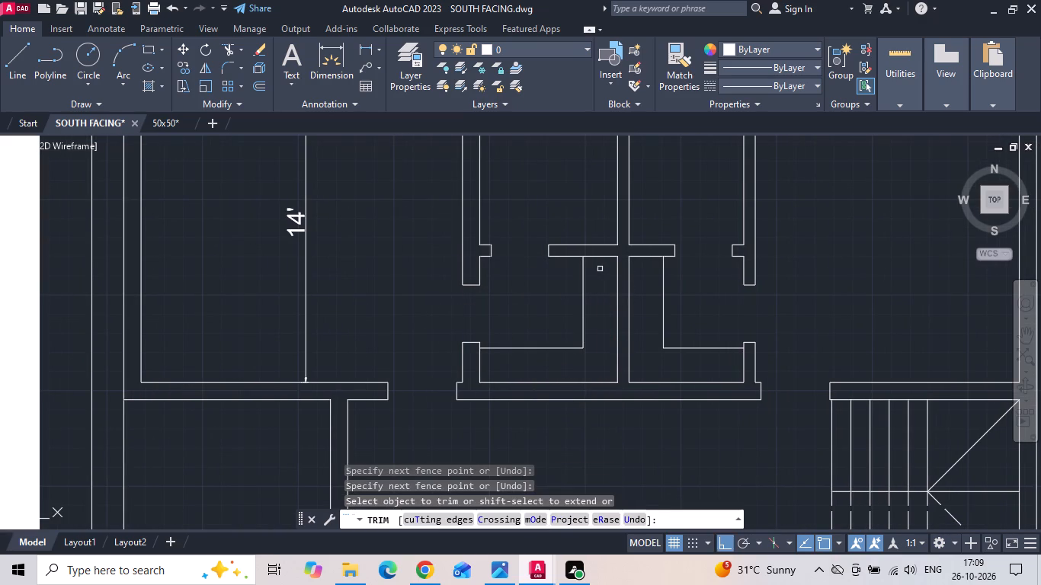
# Save the drawing.
pyautogui.scroll(-2, 537, 253)
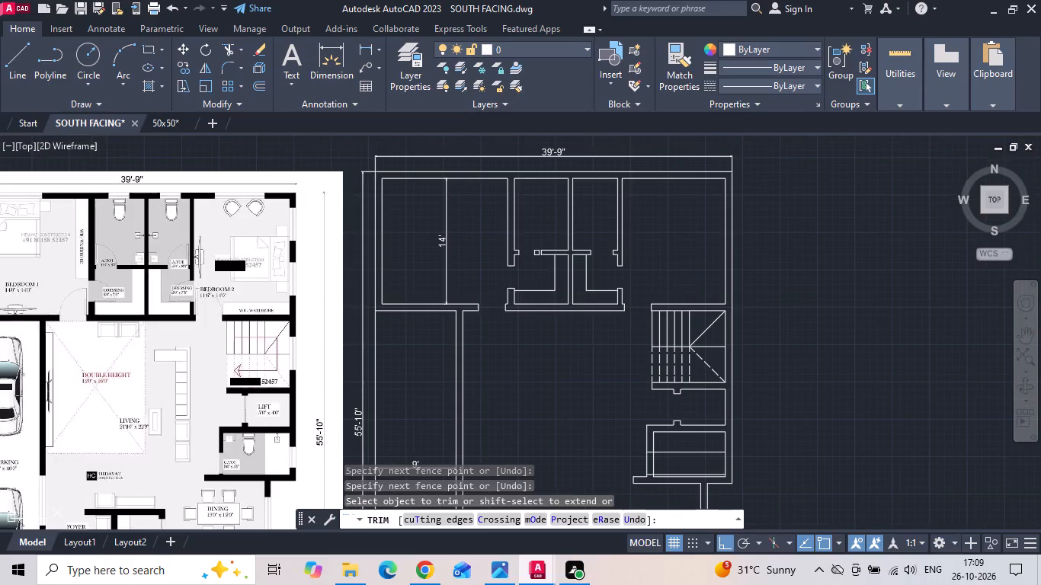
pyautogui.scroll(-2, 552, 299)
pyautogui.scroll(1, 546, 353)
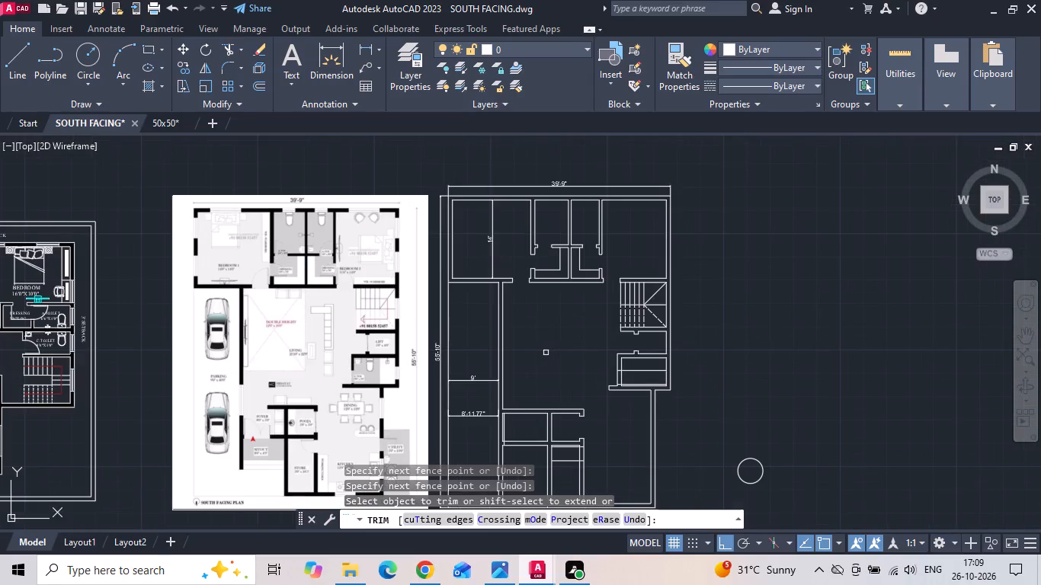
pyautogui.moveTo(540, 350); pyautogui.dragTo(568, 309, button='middle')
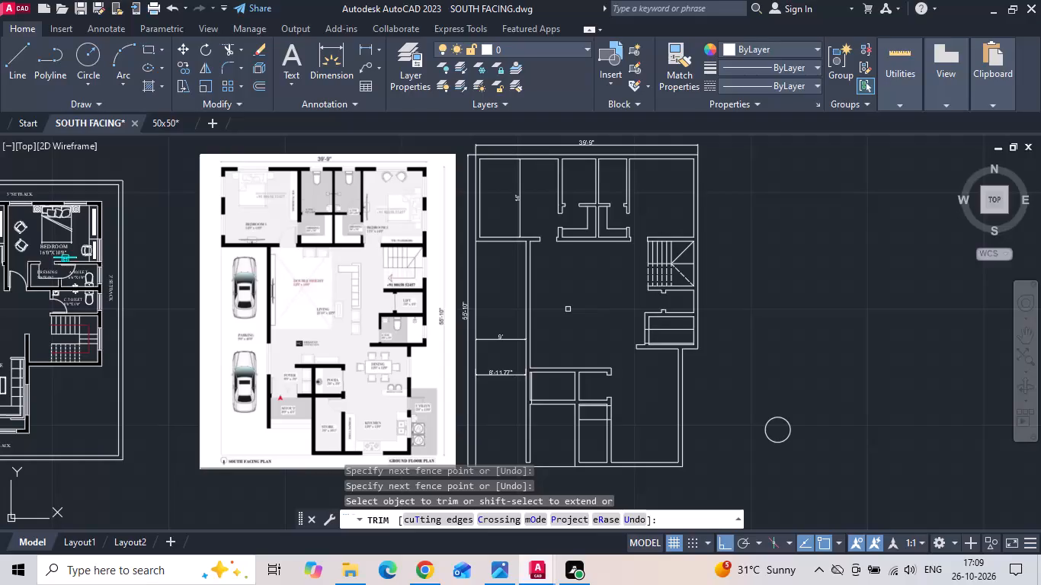
pyautogui.hotkey('ctrl', 's')
pyautogui.hotkey('ctrl', 's')
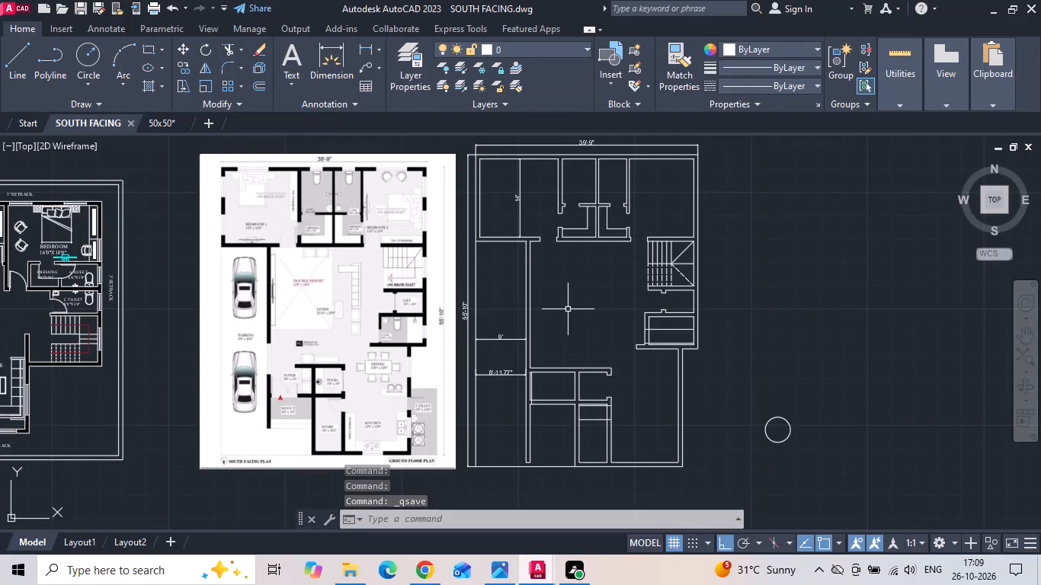
# Trim the common toilet's west wall and the excess door lines inside it to open its doorway south of the lift.
pyautogui.scroll(2, 682, 313)
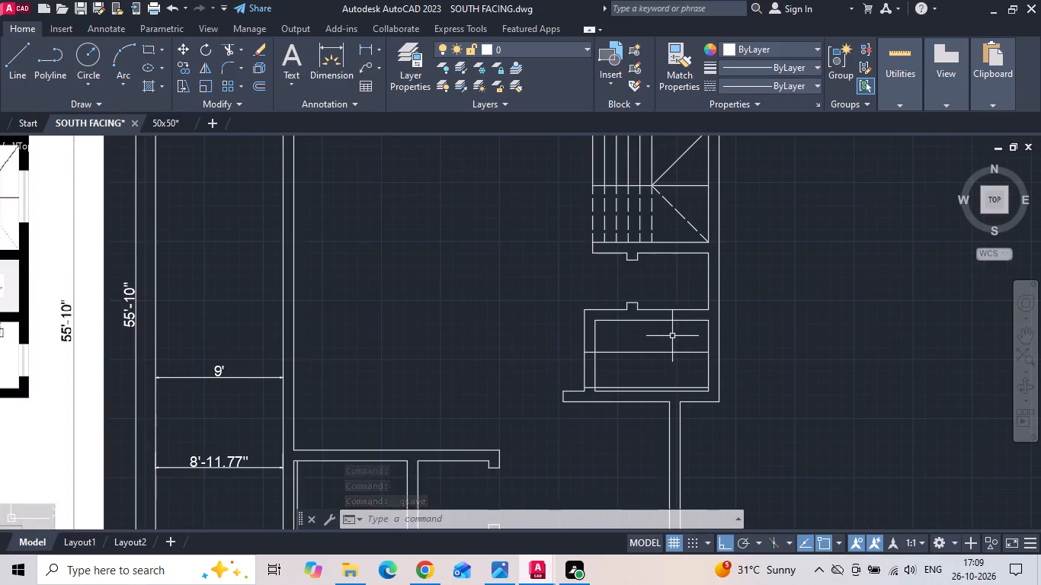
pyautogui.write('tr')
pyautogui.press('space')
pyautogui.press('space')
pyautogui.scroll(1, 593, 372)
pyautogui.moveTo(543, 376); pyautogui.dragTo(575, 363)
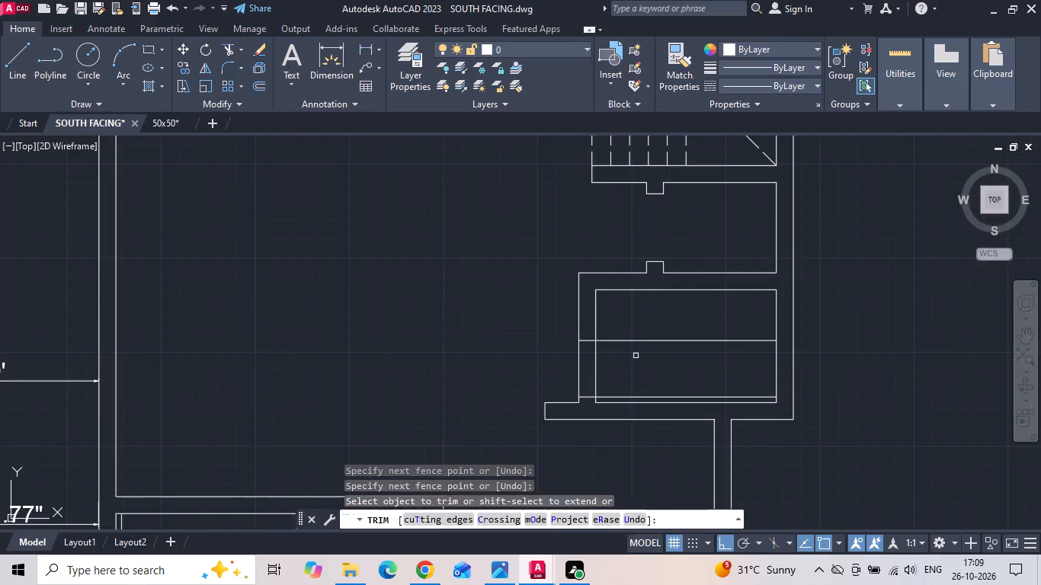
pyautogui.moveTo(654, 318); pyautogui.dragTo(557, 368)
pyautogui.click(634, 398)
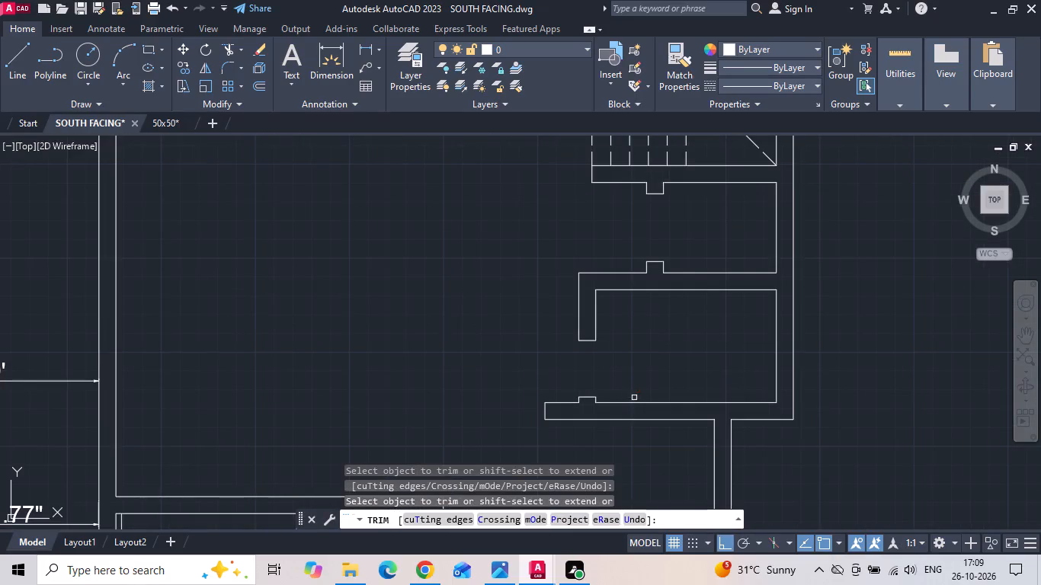
pyautogui.scroll(-2, 652, 361)
pyautogui.press('Escape')
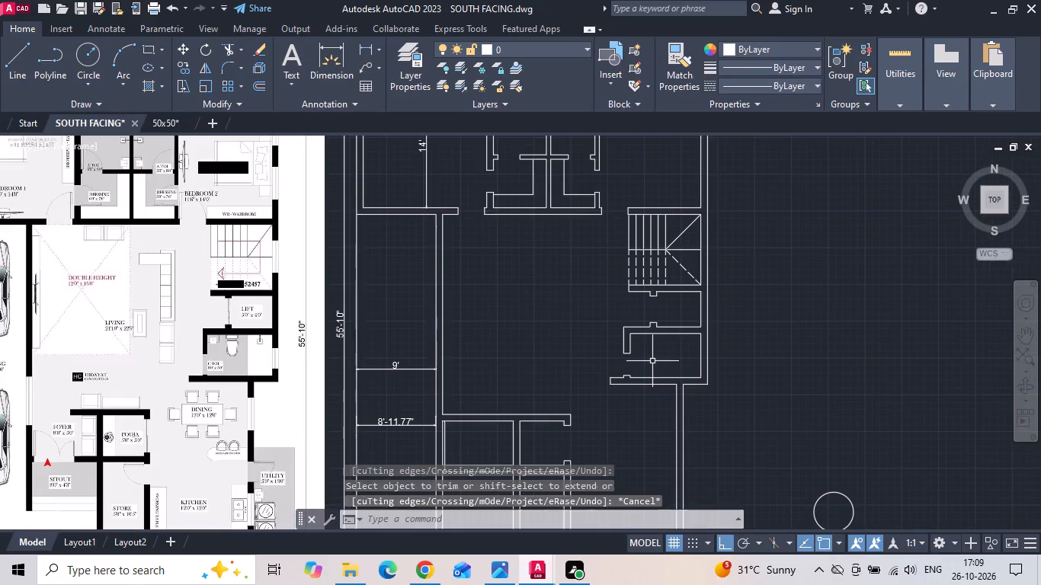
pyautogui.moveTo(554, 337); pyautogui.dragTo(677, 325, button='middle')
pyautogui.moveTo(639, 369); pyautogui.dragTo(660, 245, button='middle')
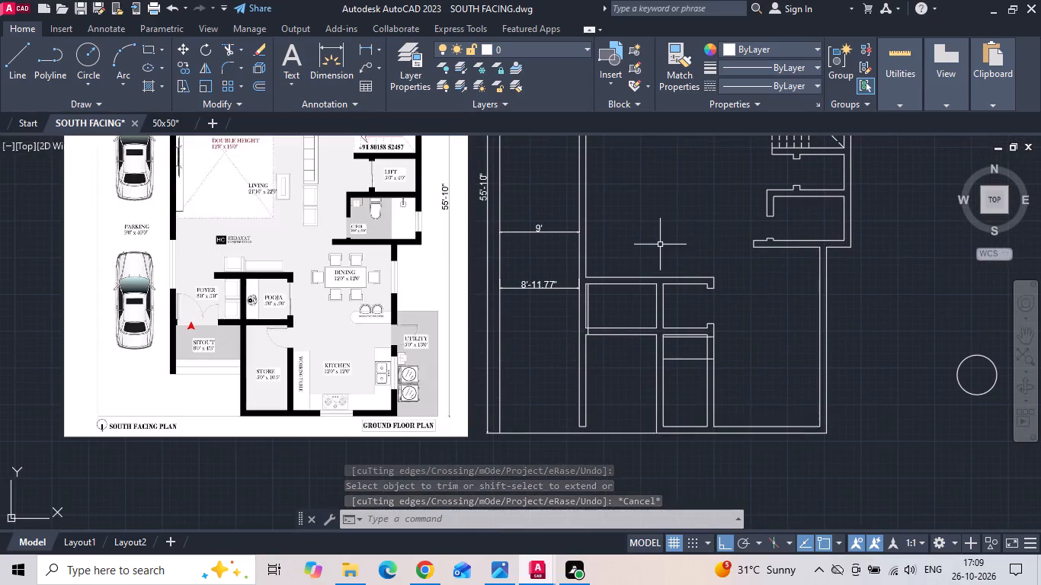
# Offset the short door-jamb line beside the foyer's west wall 4' east, into the foyer.
pyautogui.write("o 4'")
pyautogui.press('Return')
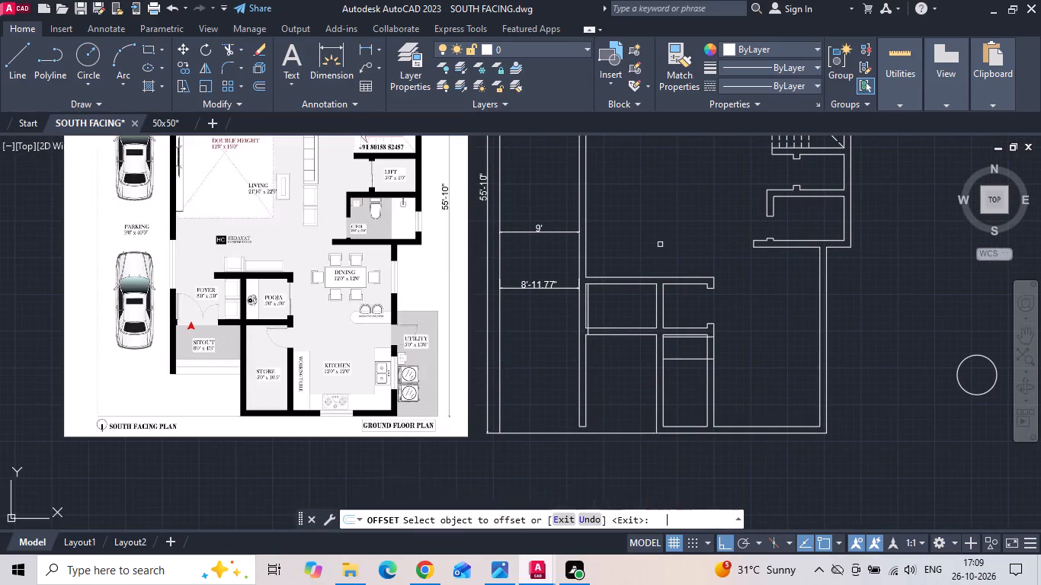
pyautogui.scroll(1, 631, 324)
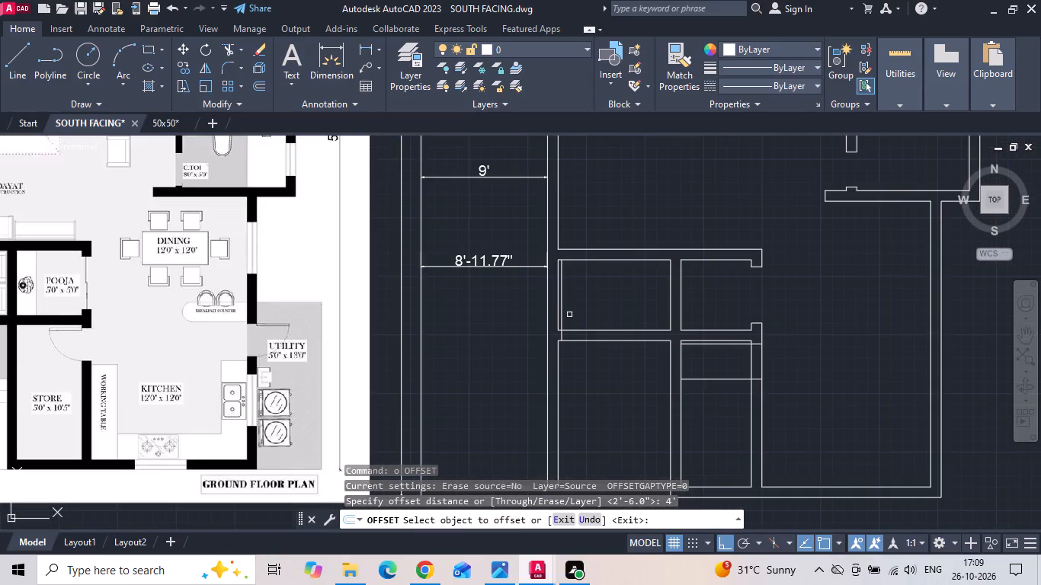
pyautogui.moveTo(562, 305); pyautogui.dragTo(573, 302)
pyautogui.click(583, 297)
pyautogui.scroll(-2, 627, 348)
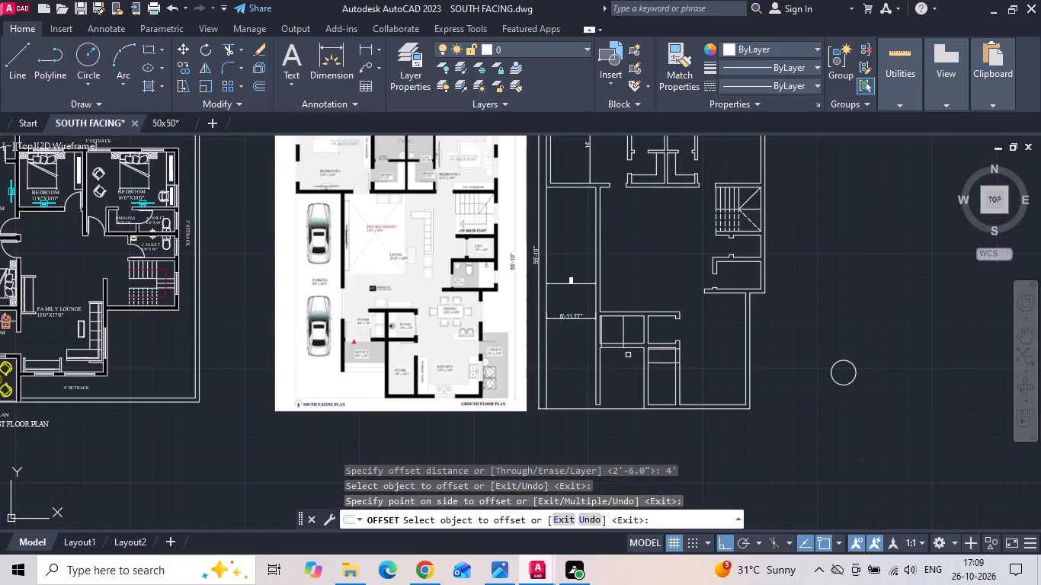
pyautogui.scroll(2, 618, 342)
pyautogui.scroll(-1, 618, 342)
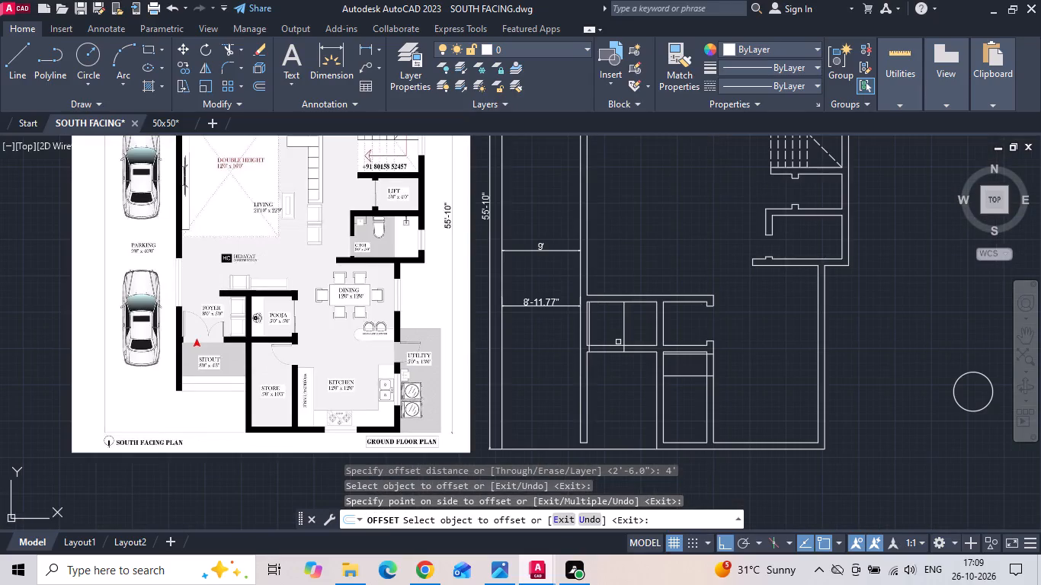
# Extend the offset door line in the foyer north through the foyer's north wall.
pyautogui.write('ex')
pyautogui.press('space')
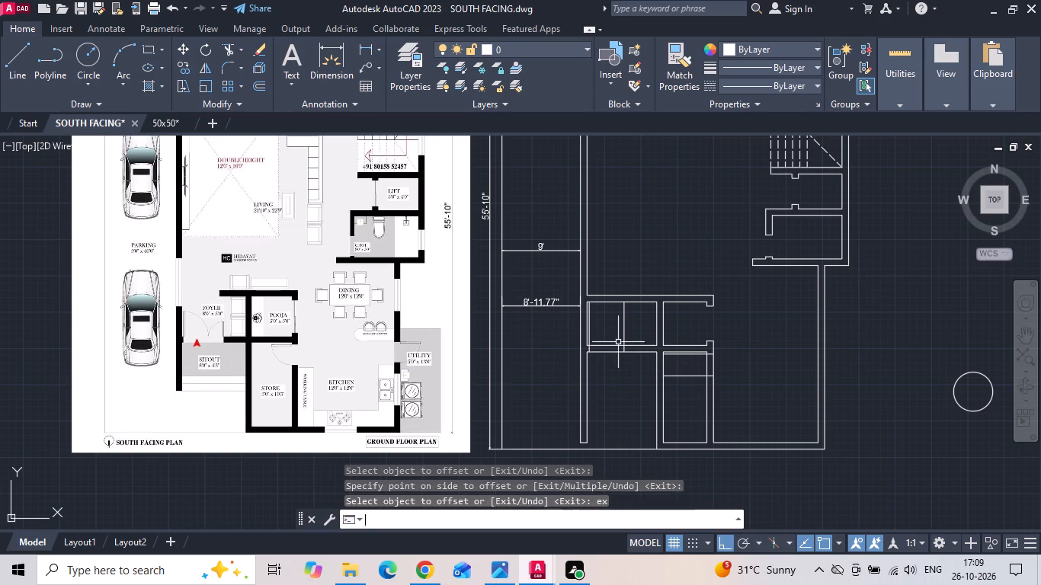
pyautogui.click(620, 328)
pyautogui.press('Escape')
pyautogui.write('ex')
pyautogui.press('space')
pyautogui.click(620, 327)
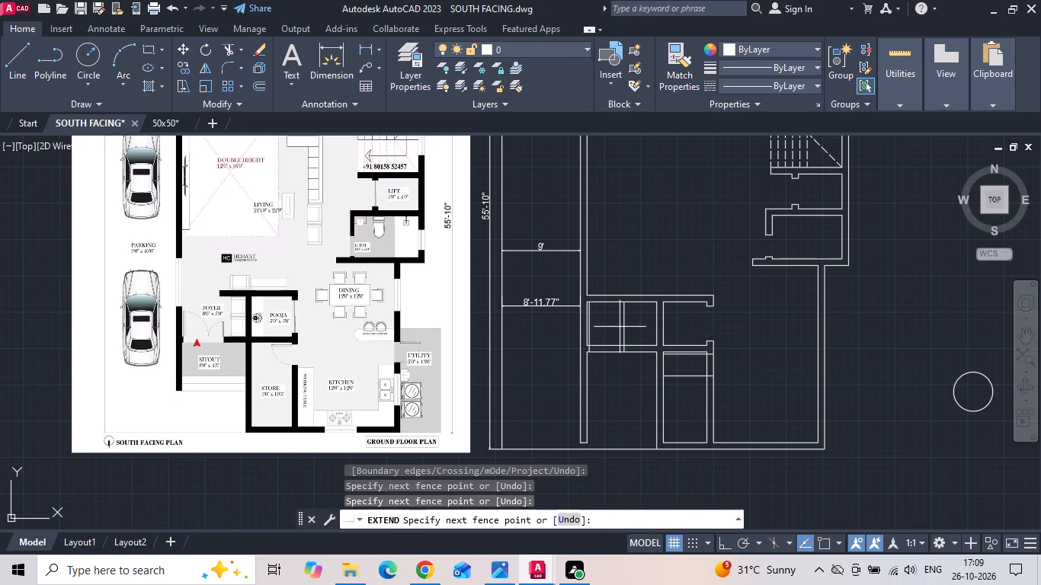
pyautogui.click(633, 312)
pyautogui.press('Escape')
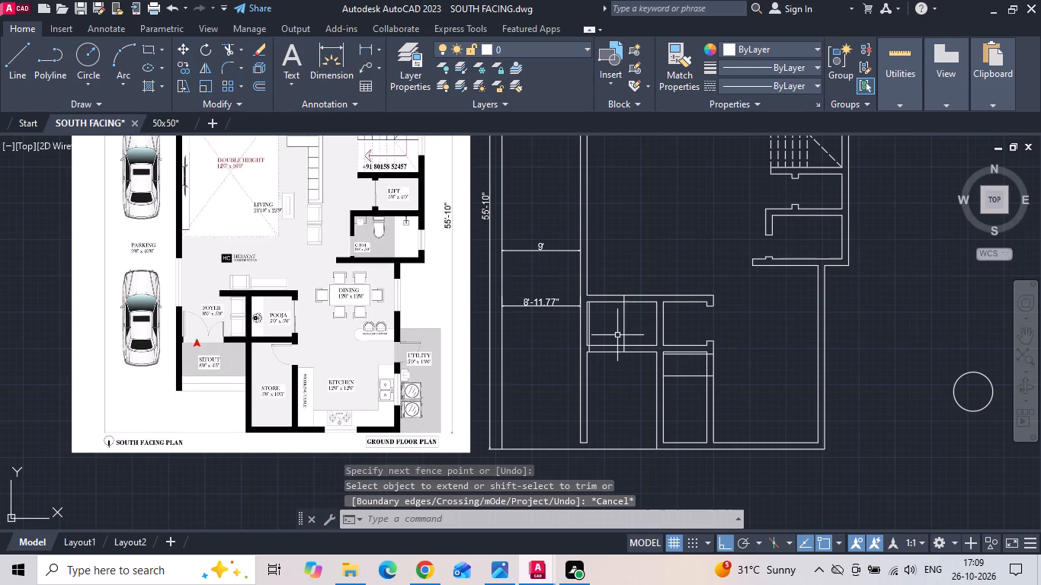
# Erase the foyer's short west inner wall segment and fillet the wall line above it to the foyer's south wall line.
pyautogui.scroll(1, 604, 324)
pyautogui.click(577, 344)
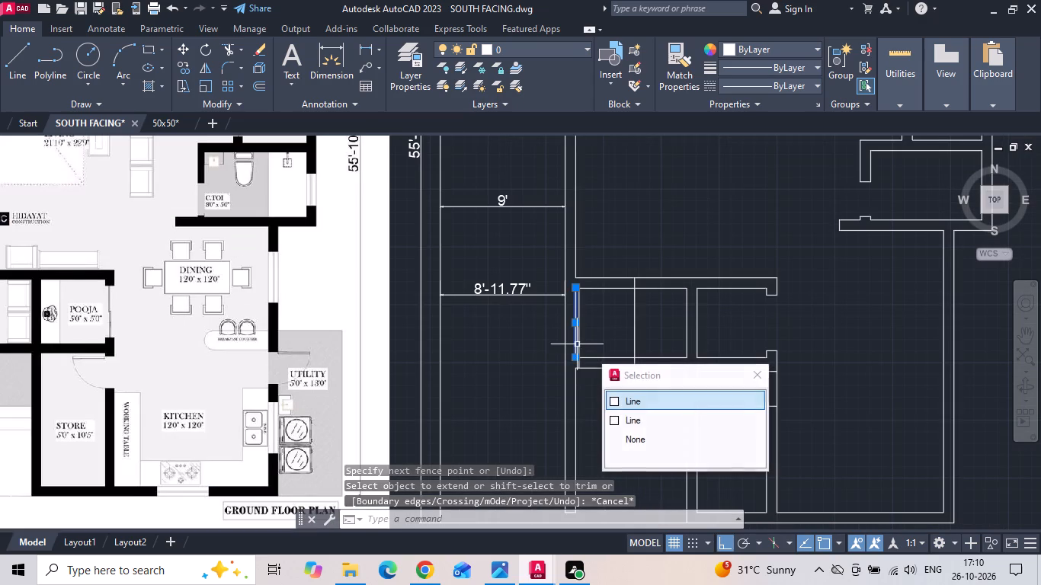
pyautogui.press('Delete')
pyautogui.press('f')
pyautogui.press('space')
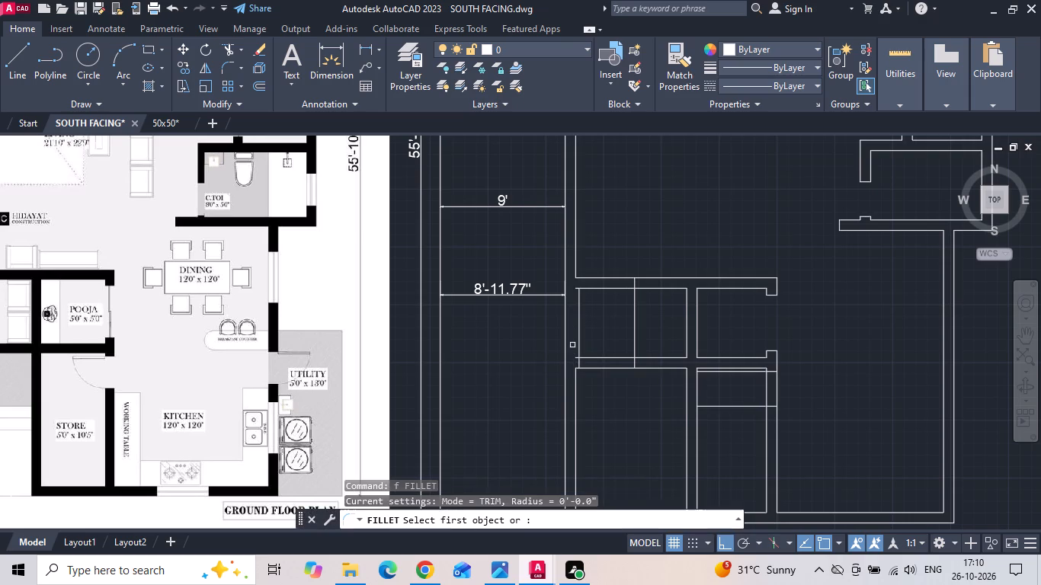
pyautogui.click(577, 255)
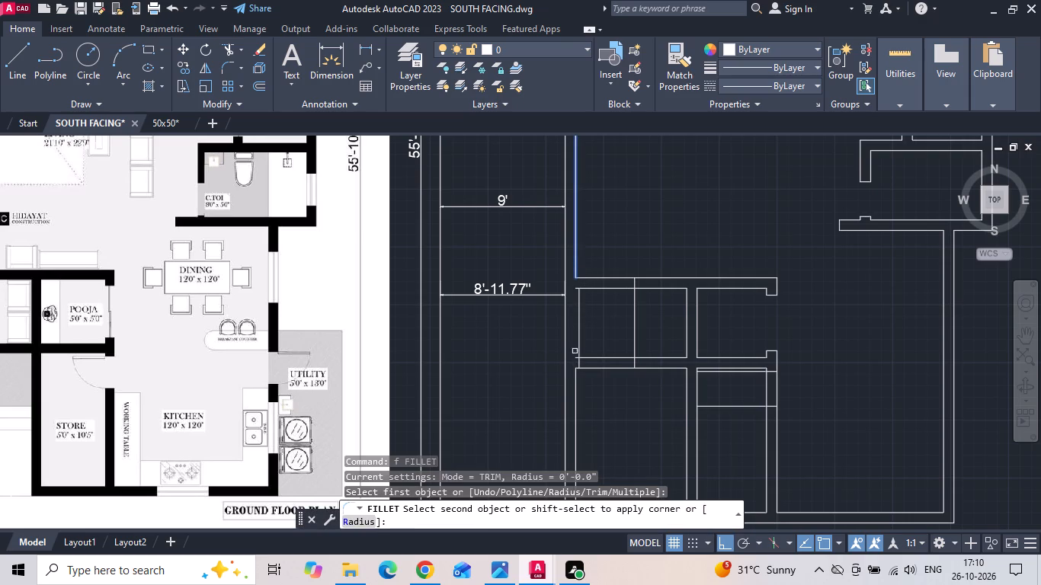
pyautogui.click(604, 359)
pyautogui.press('Escape')
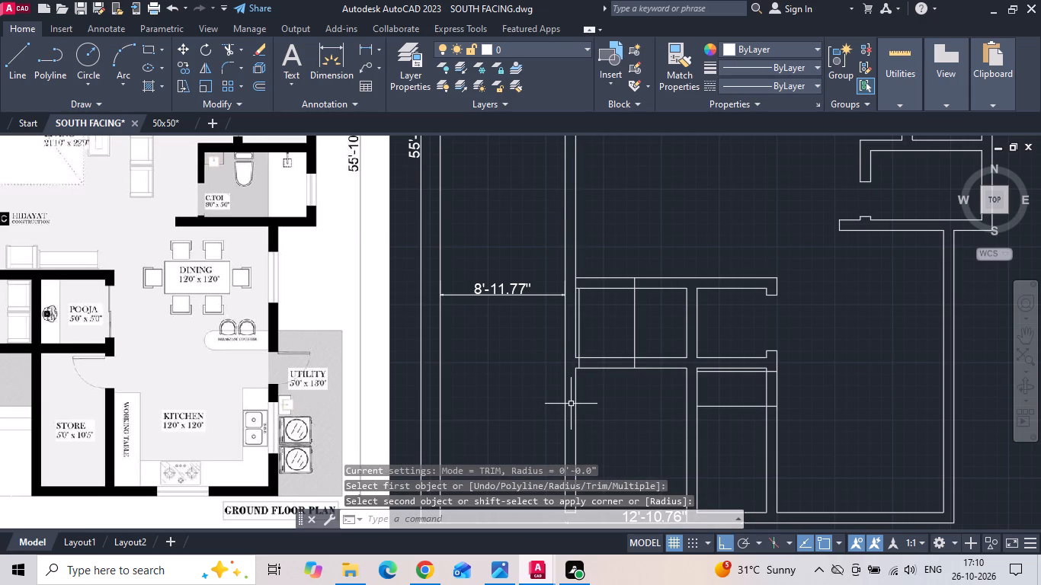
# Trim the foyer's north and south walls and excess door lines to open 4' gaps beside the west wall.
pyautogui.press('t')
pyautogui.press('r')
pyautogui.press('space')
pyautogui.press('space')
pyautogui.click(618, 240)
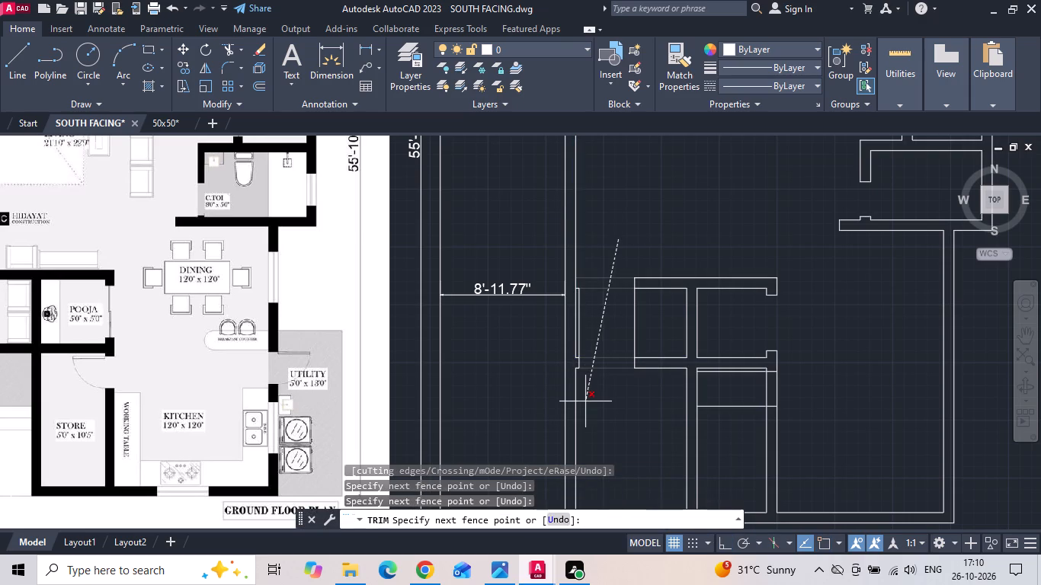
pyautogui.click(588, 405)
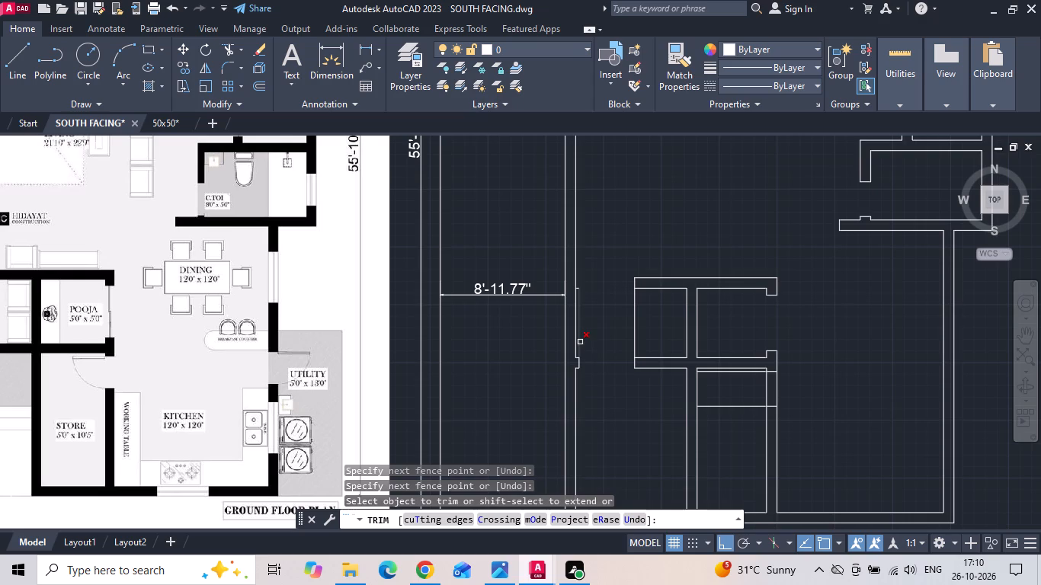
pyautogui.click(580, 340)
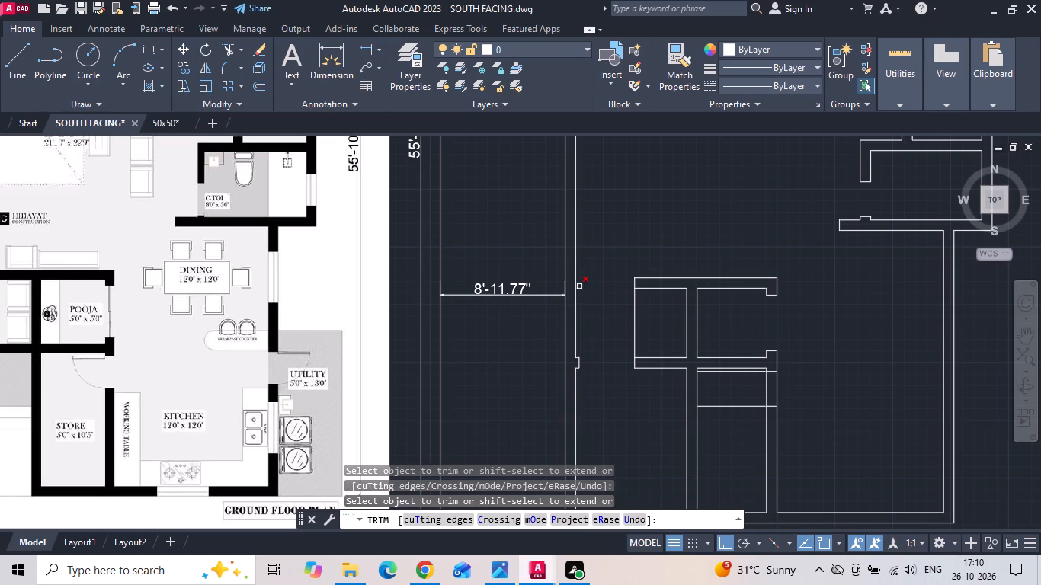
pyautogui.click(579, 286)
pyautogui.click(655, 322)
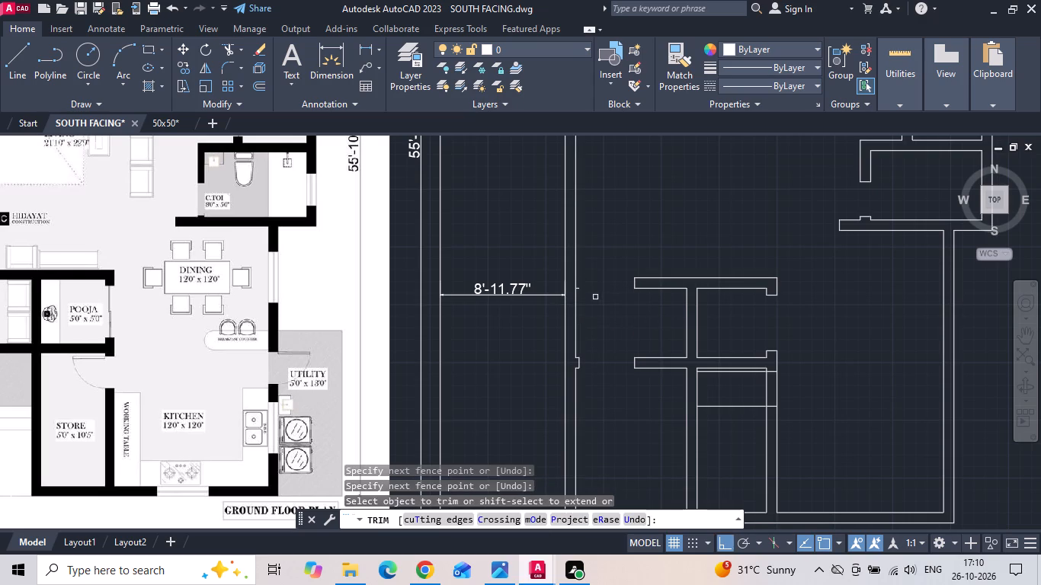
pyautogui.click(581, 289)
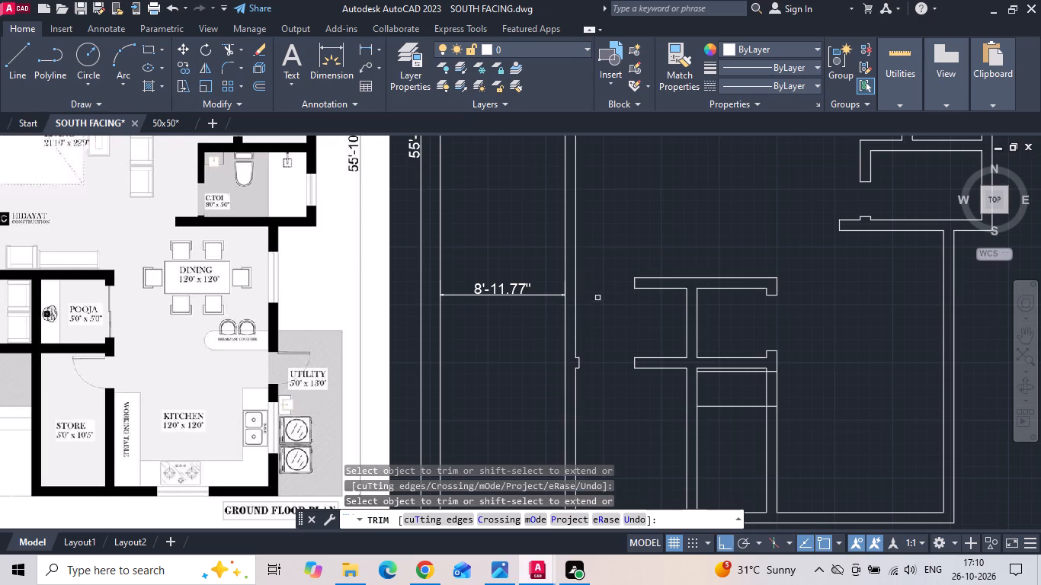
pyautogui.scroll(-1, 600, 301)
pyautogui.press('Escape')
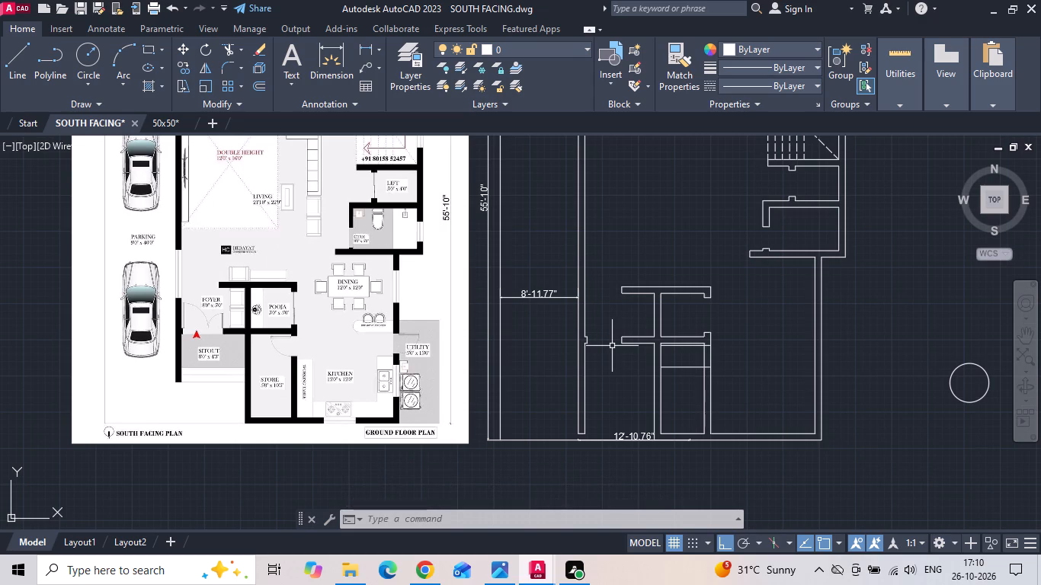
# Trim the store's east wall and the excess door lines inside it to open its doorway south of the pooja room.
pyautogui.press('Escape')
pyautogui.write('tr')
pyautogui.press('space')
pyautogui.press('space')
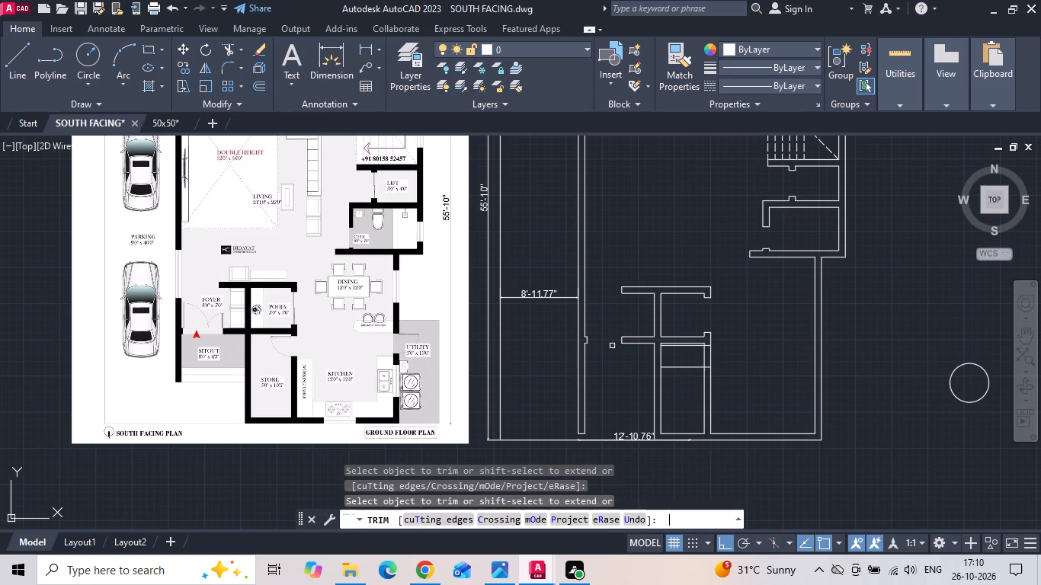
pyautogui.scroll(-1, 761, 374)
pyautogui.moveTo(762, 386); pyautogui.dragTo(665, 366, button='middle')
pyautogui.scroll(1, 645, 353)
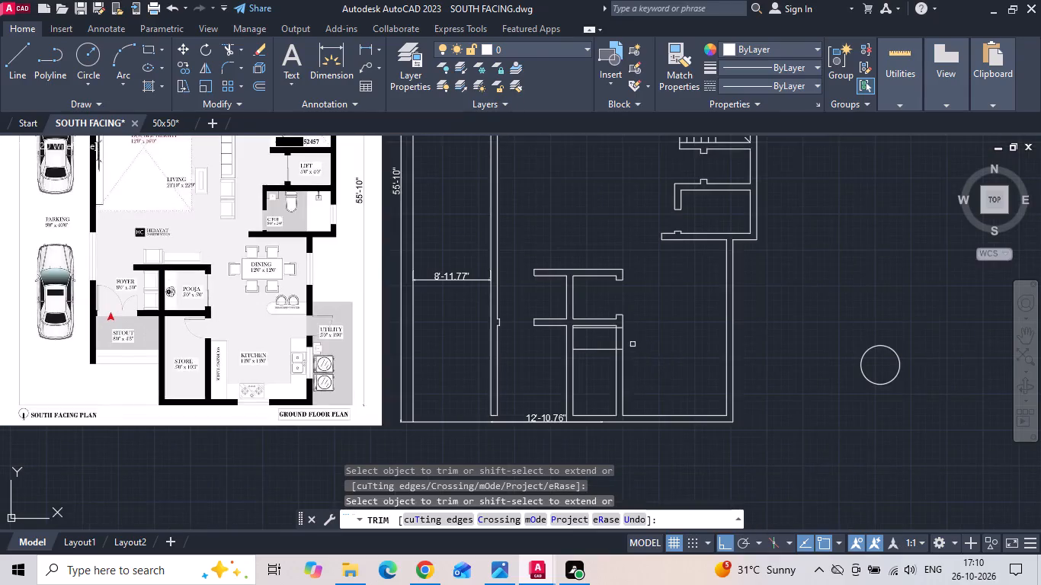
pyautogui.scroll(3, 633, 344)
pyautogui.click(545, 279)
pyautogui.moveTo(528, 303); pyautogui.dragTo(508, 355)
pyautogui.click(501, 366)
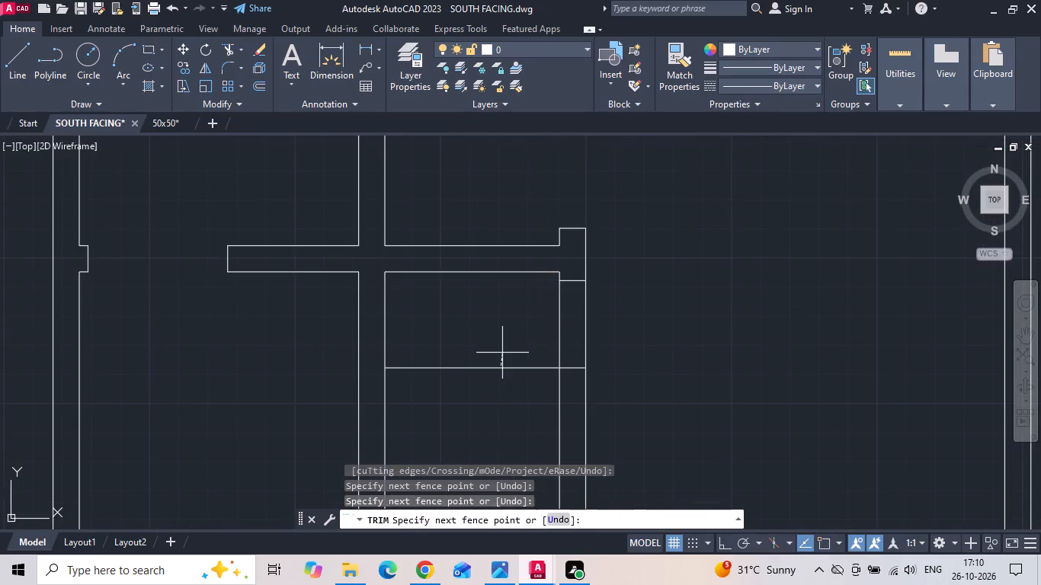
pyautogui.moveTo(502, 353); pyautogui.dragTo(453, 444)
pyautogui.moveTo(453, 427); pyautogui.dragTo(627, 322)
pyautogui.scroll(-3, 650, 328)
pyautogui.press('Escape')
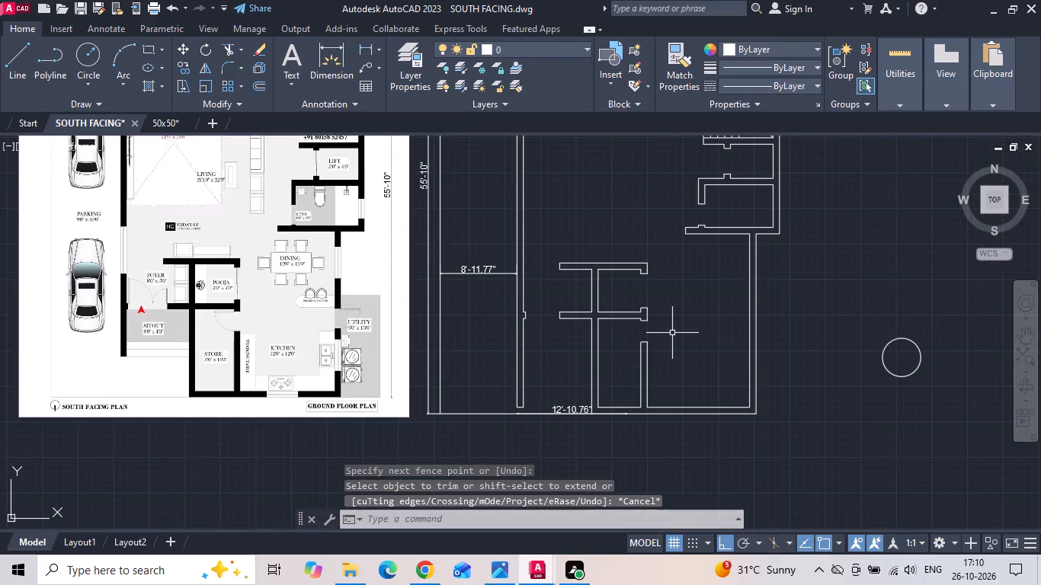
# Save the drawing.
pyautogui.hotkey('ctrl', 's')
# Delete the 12'-10.76" dimension along the plan's south edge.
pyautogui.scroll(2, 607, 439)
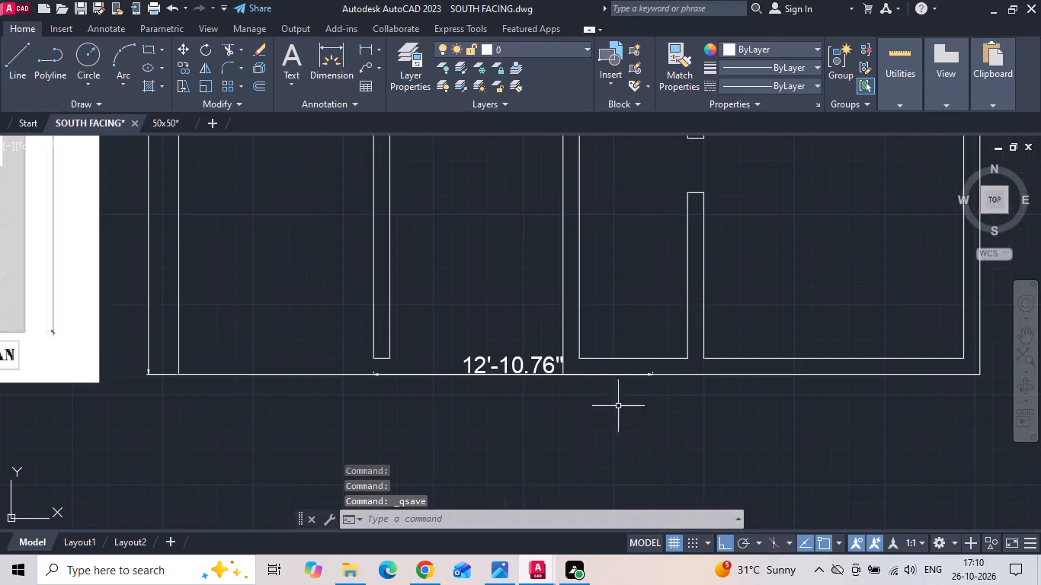
pyautogui.moveTo(631, 324); pyautogui.dragTo(684, 414)
pyautogui.click(707, 434)
pyautogui.press('Escape')
pyautogui.click(486, 371)
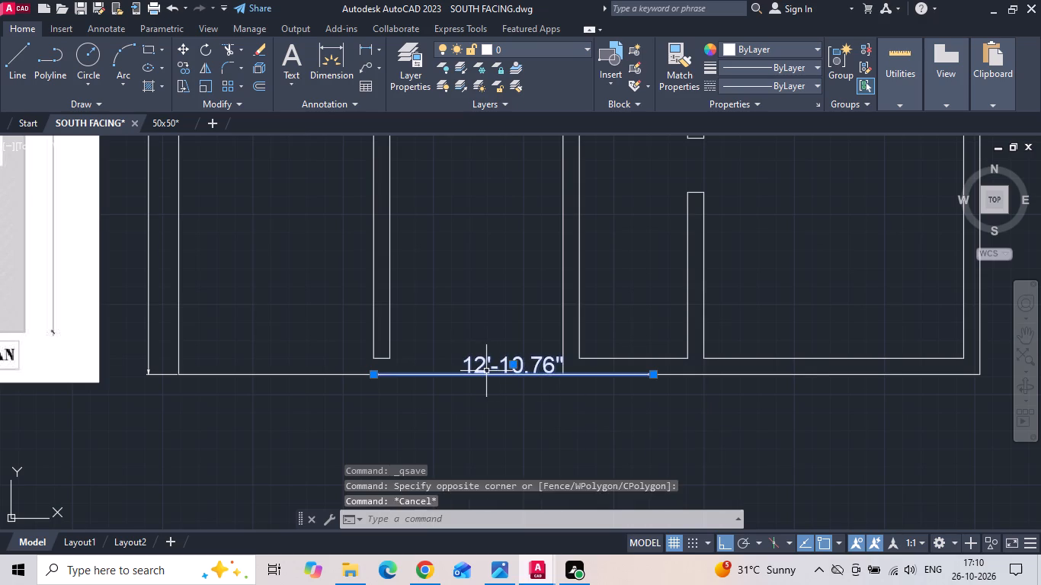
pyautogui.press('Delete')
pyautogui.scroll(-3, 485, 371)
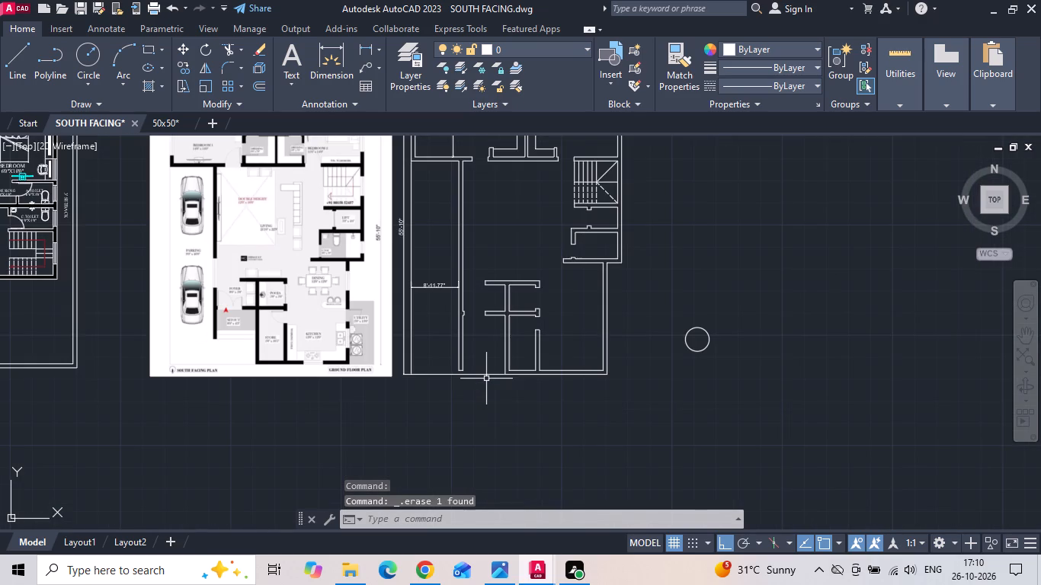
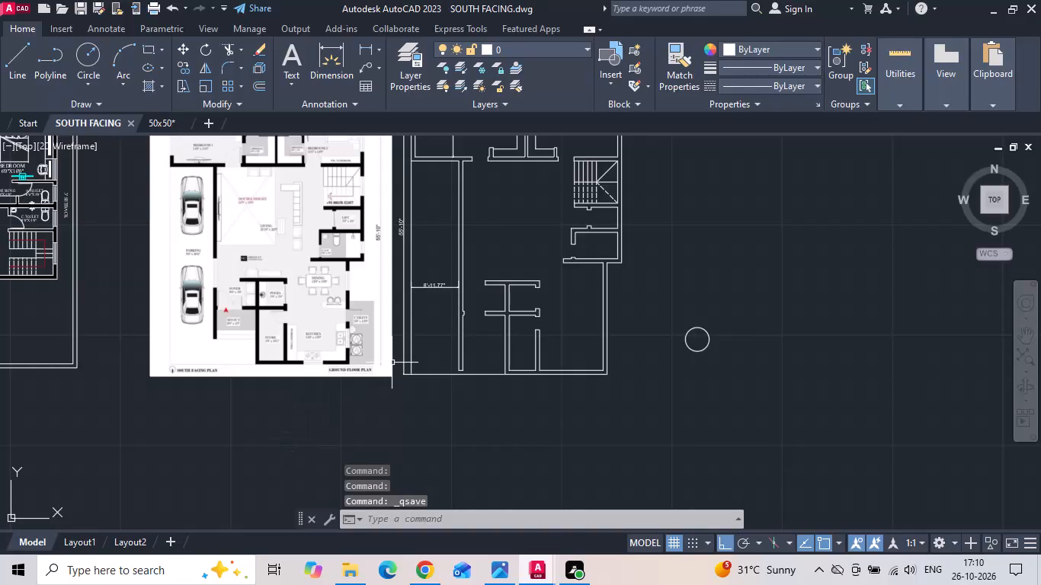
# Start a multiline text box in the kitchen, east of the store, with a text height of 7".
pyautogui.write('mtext')
pyautogui.press('space')
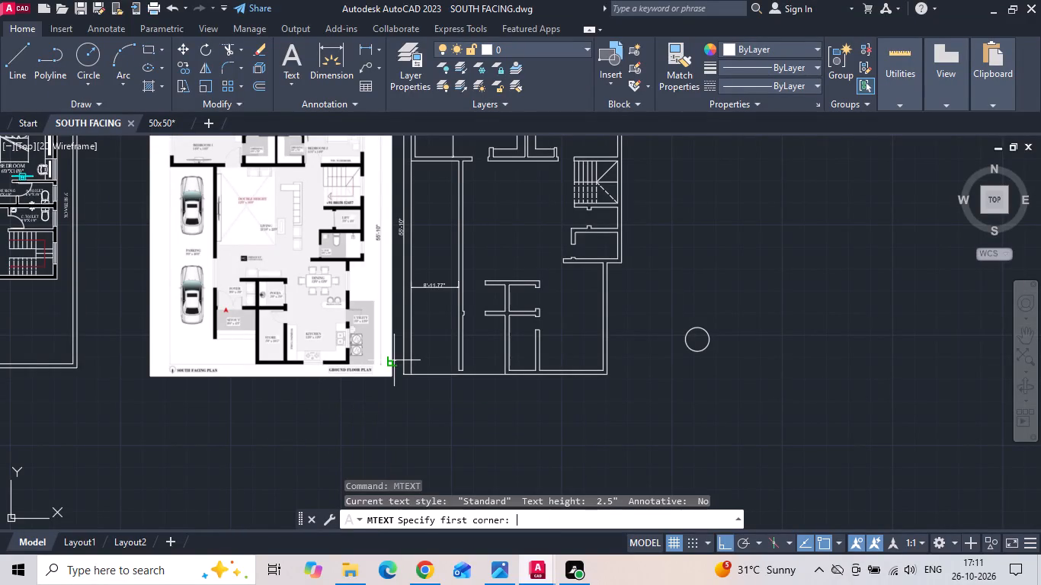
pyautogui.scroll(2, 558, 353)
pyautogui.click(541, 309)
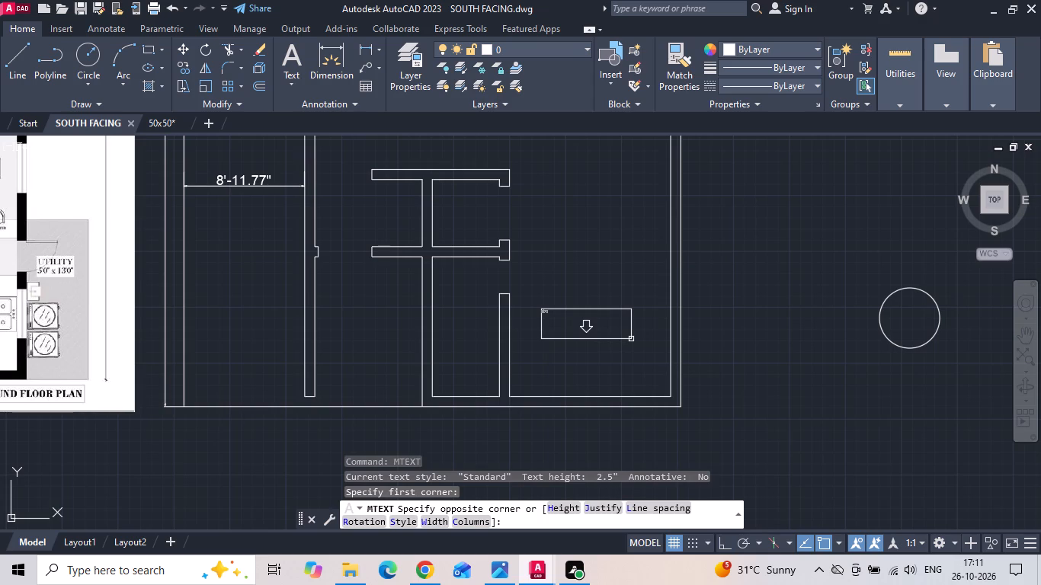
pyautogui.click(631, 339)
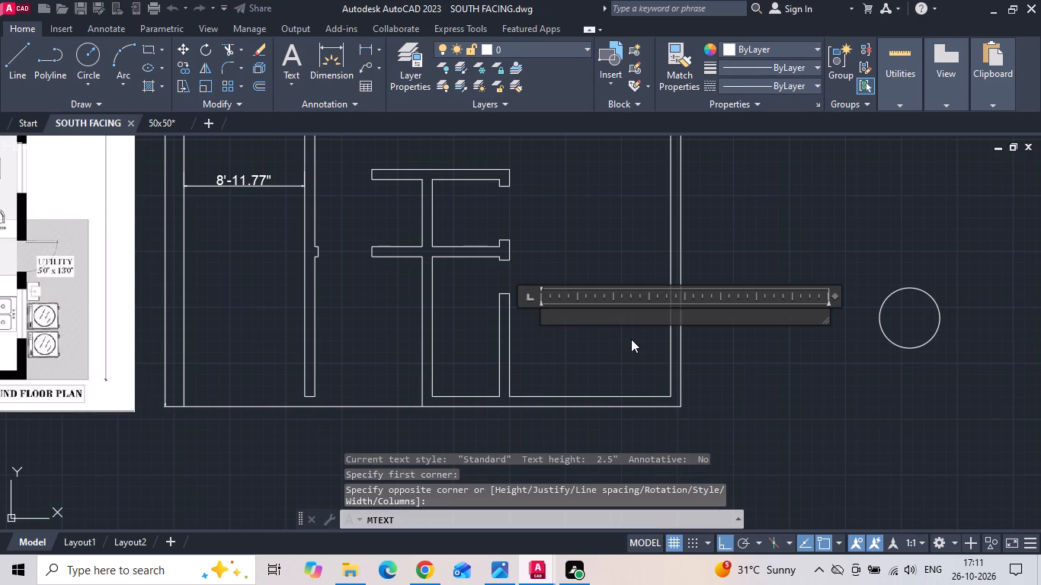
pyautogui.click(200, 72)
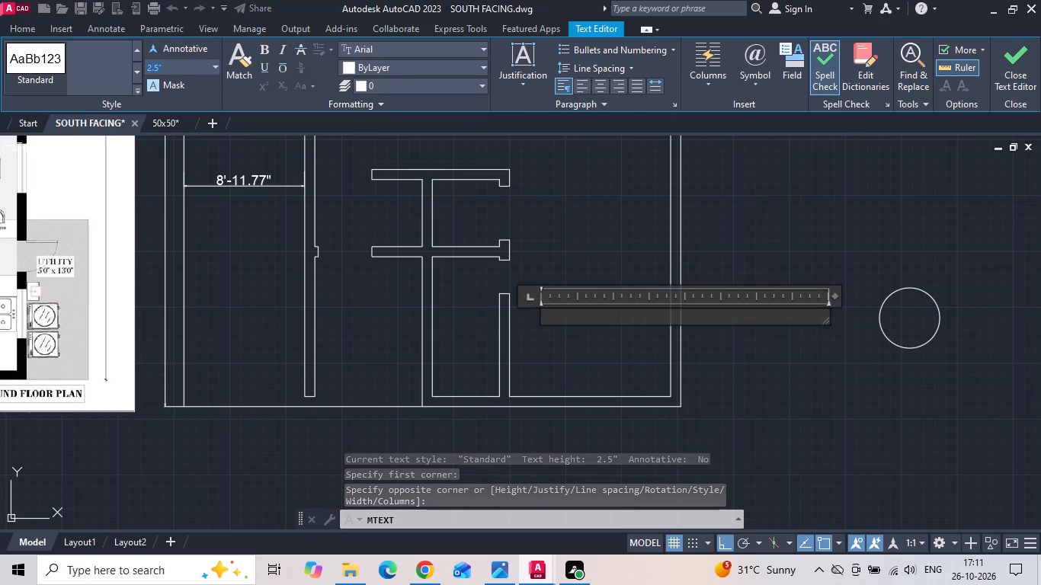
pyautogui.press('BackSpace')
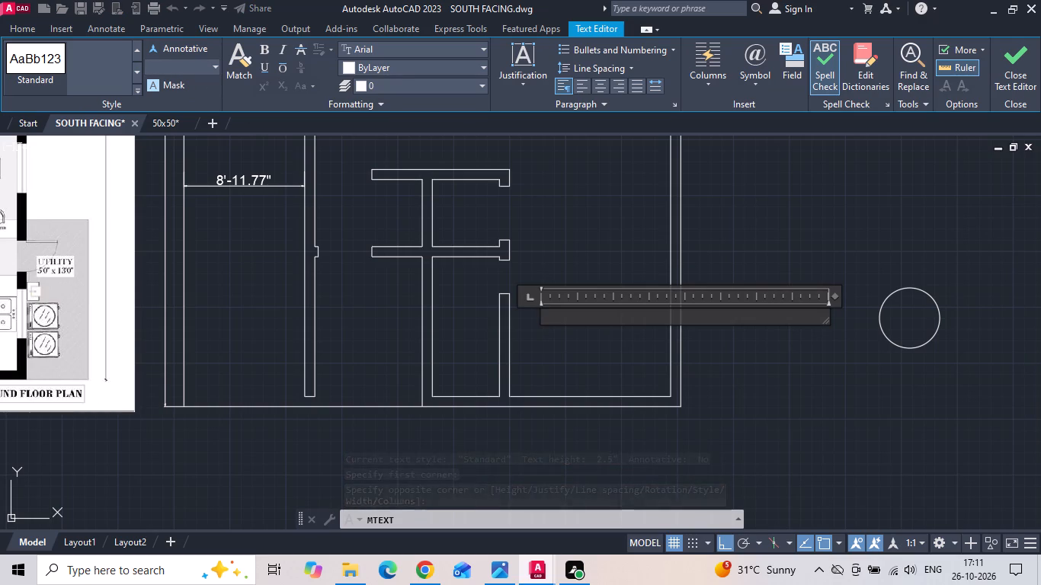
pyautogui.write('9"')
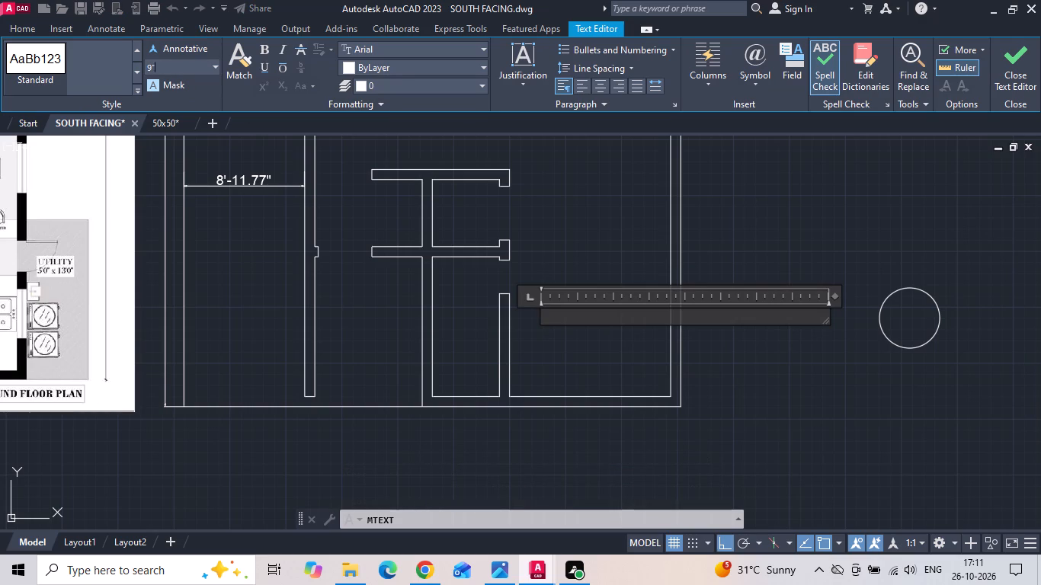
pyautogui.press('BackSpace')
pyautogui.press('BackSpace')
pyautogui.write('8"')
pyautogui.press('BackSpace')
pyautogui.press('BackSpace')
pyautogui.write('7"')
pyautogui.press('Return')
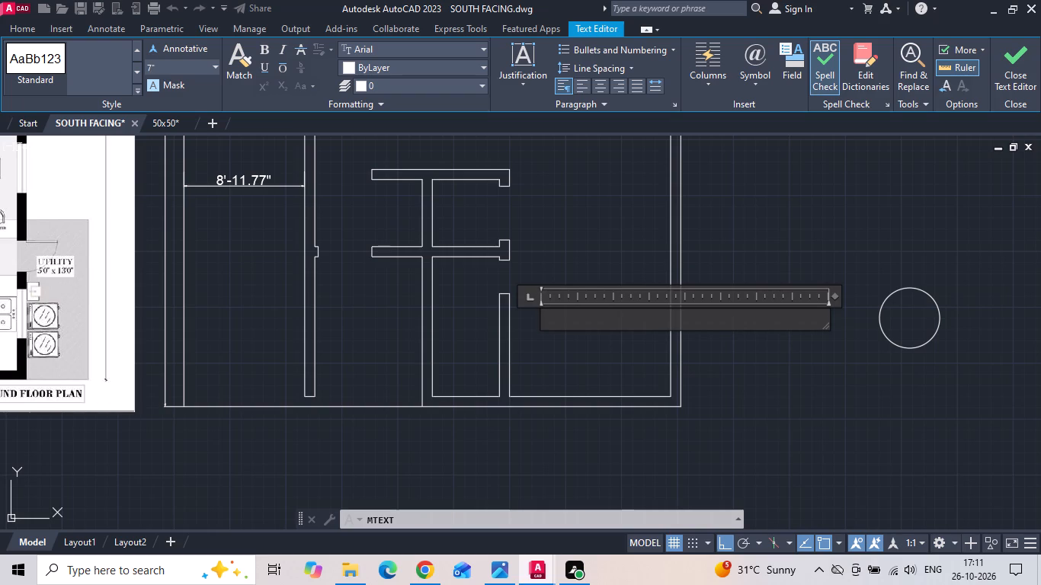
# Set the kitchen label's font to Times New Roman.
pyautogui.click(366, 46)
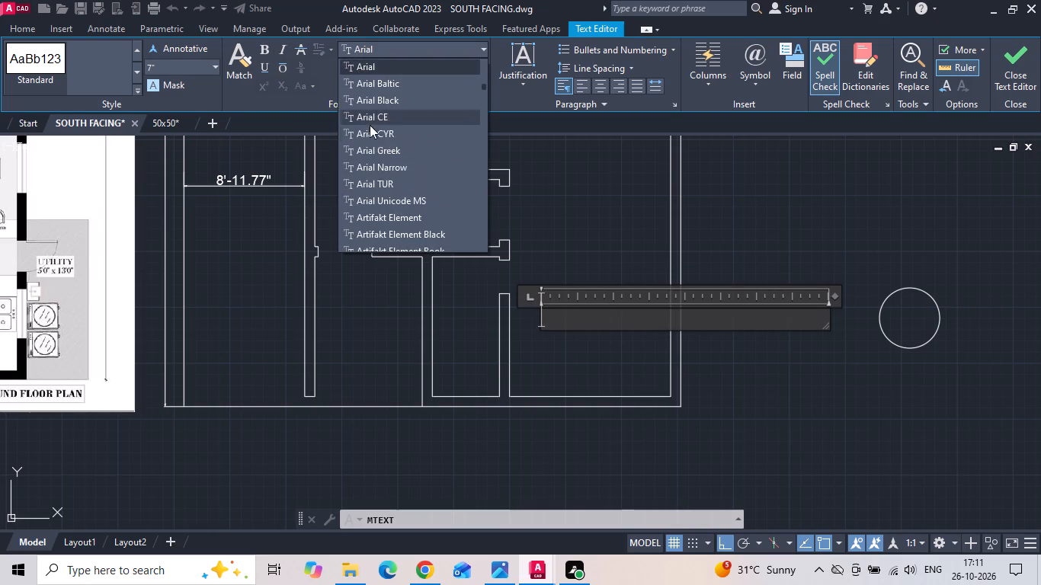
pyautogui.scroll(-20, 371, 158)
pyautogui.scroll(-6, 371, 158)
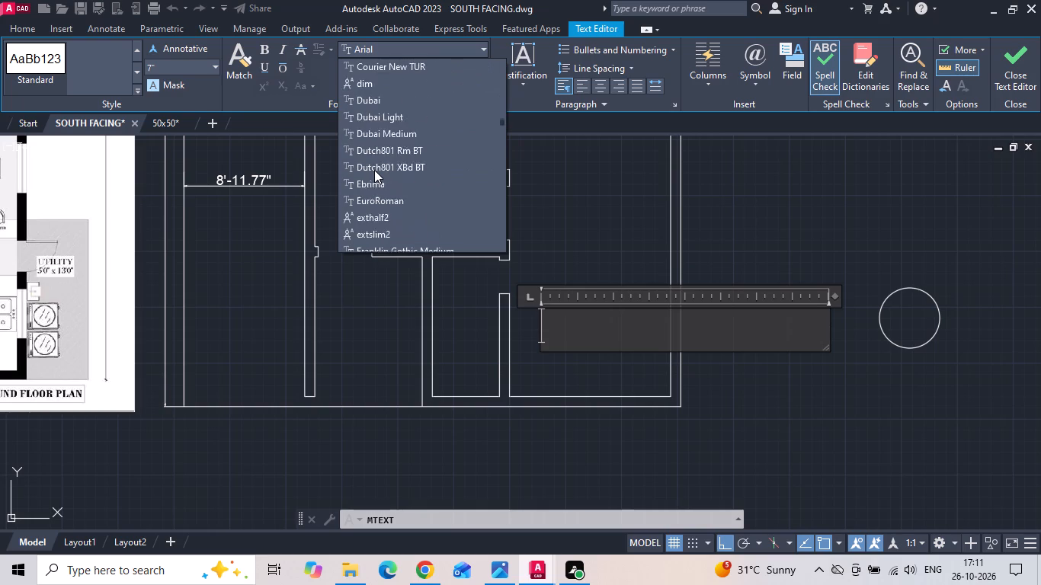
pyautogui.scroll(-20, 374, 170)
pyautogui.scroll(-1, 374, 170)
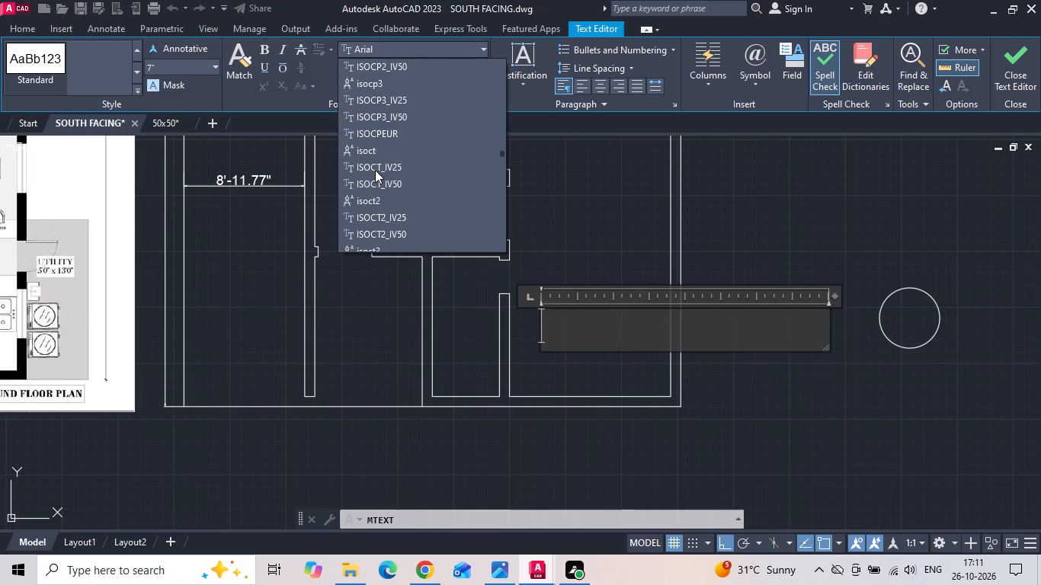
pyautogui.scroll(-20, 375, 170)
pyautogui.scroll(-3, 375, 170)
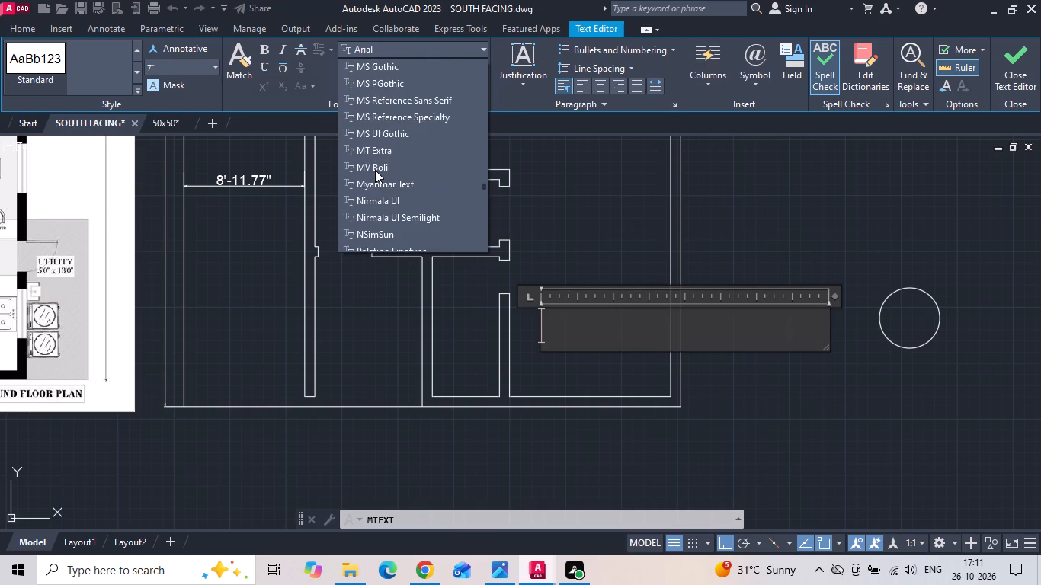
pyautogui.scroll(-10, 375, 170)
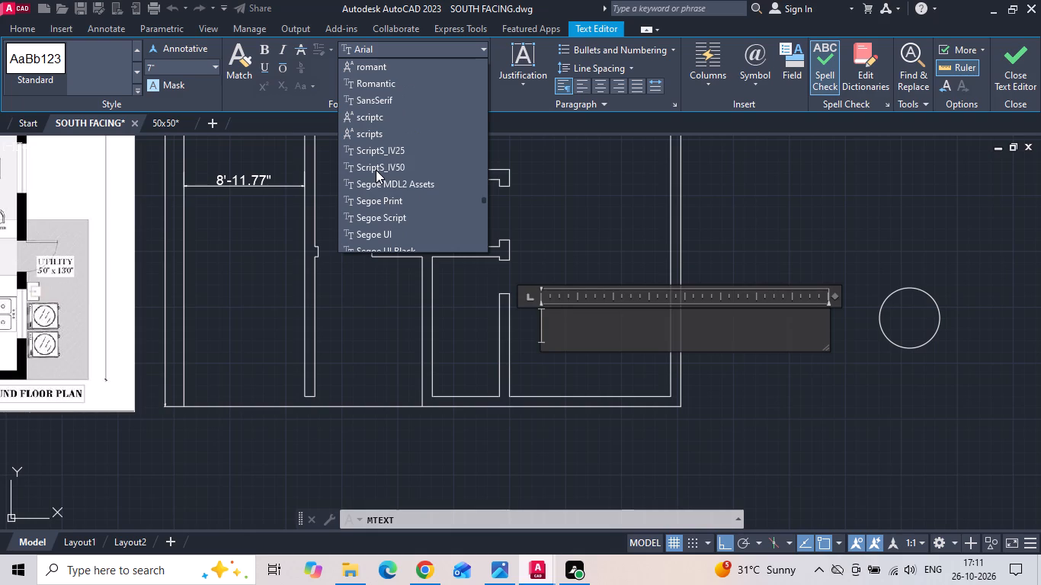
pyautogui.scroll(-10, 376, 170)
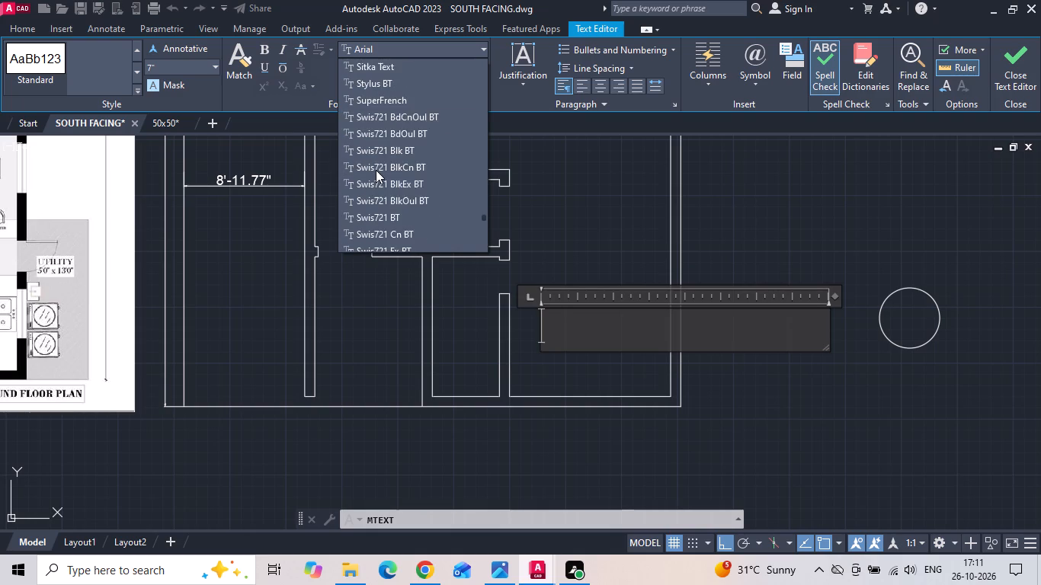
pyautogui.scroll(-9, 376, 170)
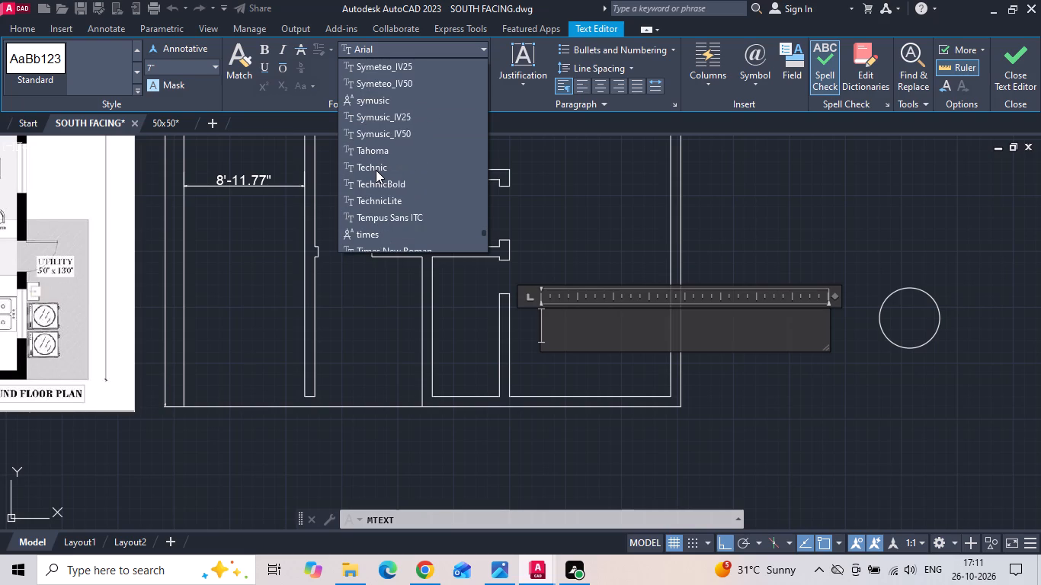
pyautogui.scroll(-2, 376, 170)
pyautogui.click(386, 153)
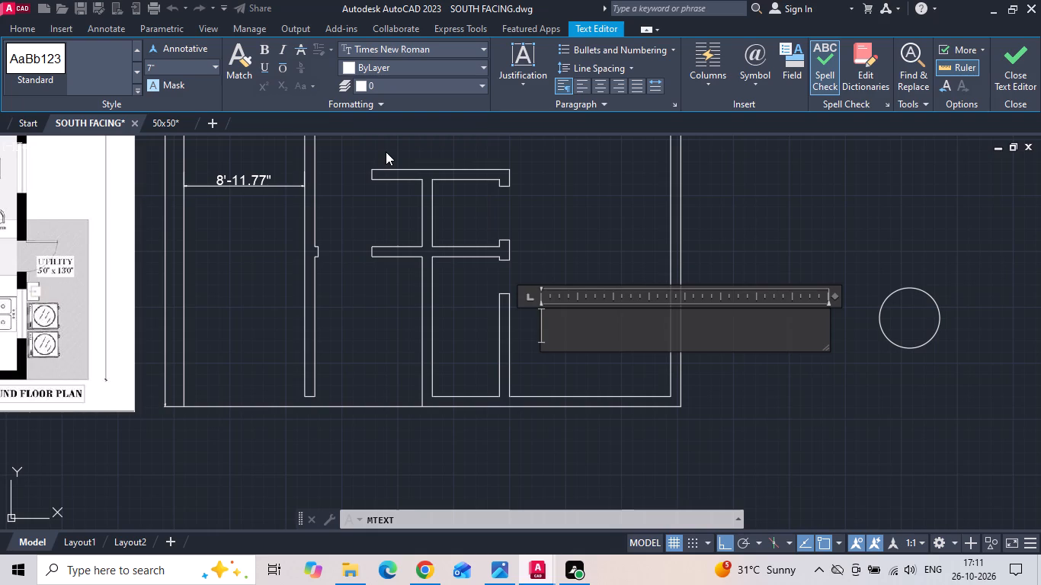
# Enter the kitchen label as KITCHEN with 12'0"X12'0" on a second line, in capitals, and finish the text.
pyautogui.scroll(-2, 386, 152)
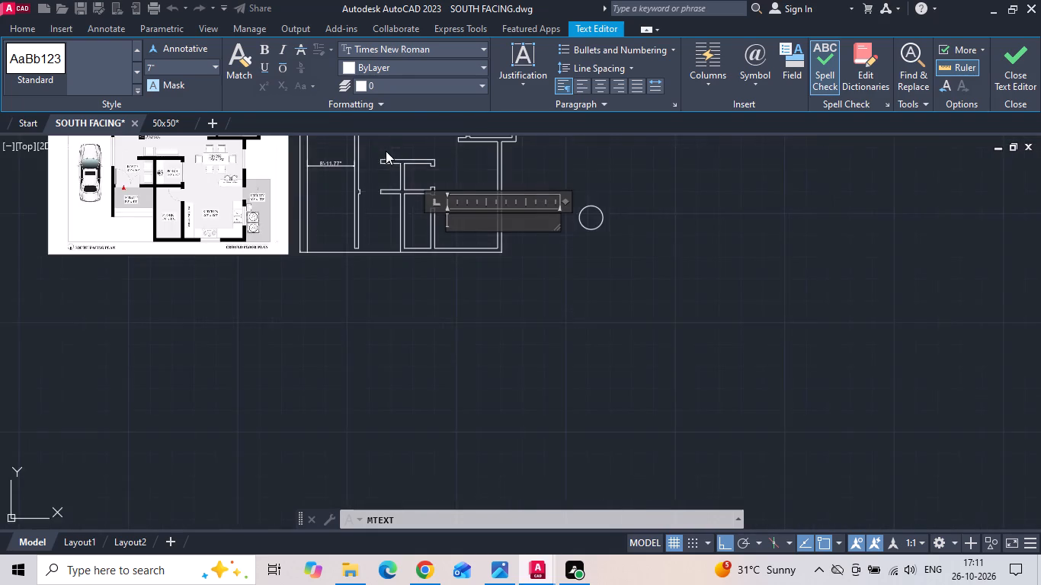
pyautogui.moveTo(405, 163); pyautogui.dragTo(488, 210, button='middle')
pyautogui.scroll(2, 450, 225)
pyautogui.moveTo(424, 221); pyautogui.dragTo(481, 216, button='middle')
pyautogui.write('kitchen')
pyautogui.press('BackSpace')
pyautogui.press('BackSpace')
pyautogui.press('BackSpace')
pyautogui.press('BackSpace')
pyautogui.press('BackSpace')
pyautogui.press('BackSpace')
pyautogui.press('BackSpace')
pyautogui.press('BackSpace')
pyautogui.press('BackSpace')
pyautogui.press('BackSpace')
pyautogui.press('BackSpace')
pyautogui.press('BackSpace')
pyautogui.press('BackSpace')
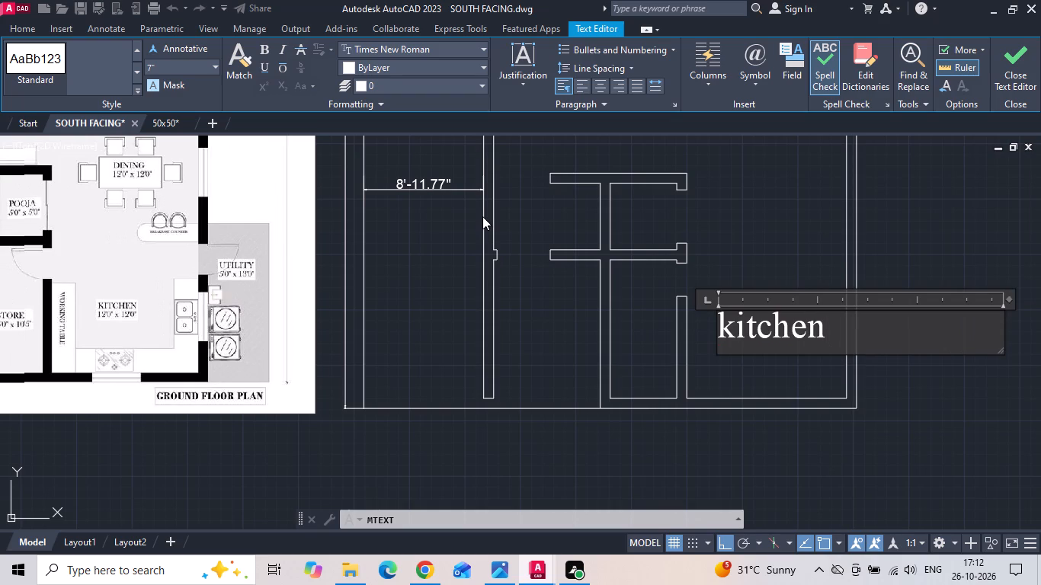
pyautogui.write('KITCHEN')
pyautogui.press('Return')
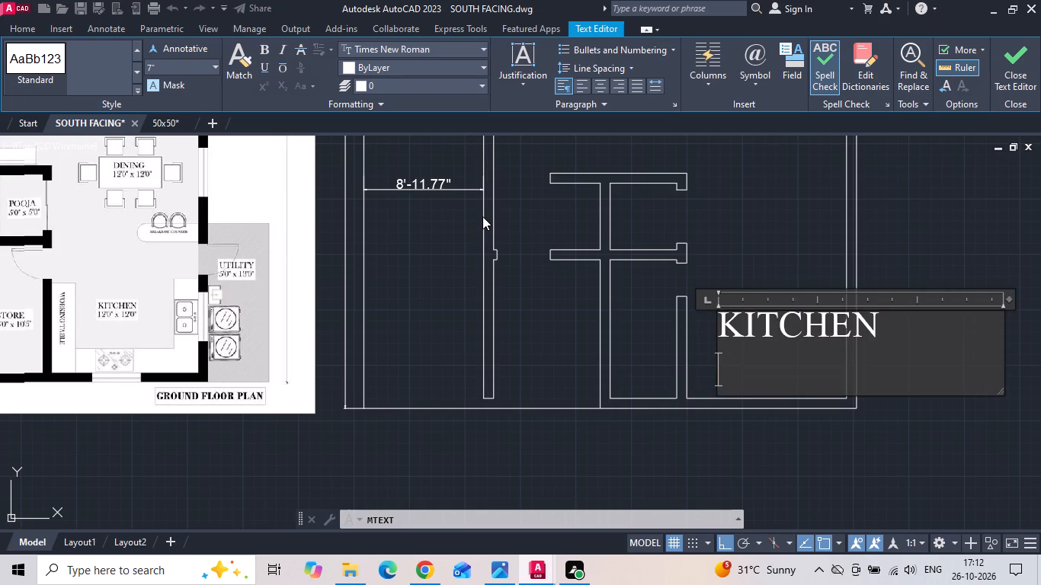
pyautogui.write("12'")
pyautogui.write('0"')
pyautogui.write('X12\'0"')
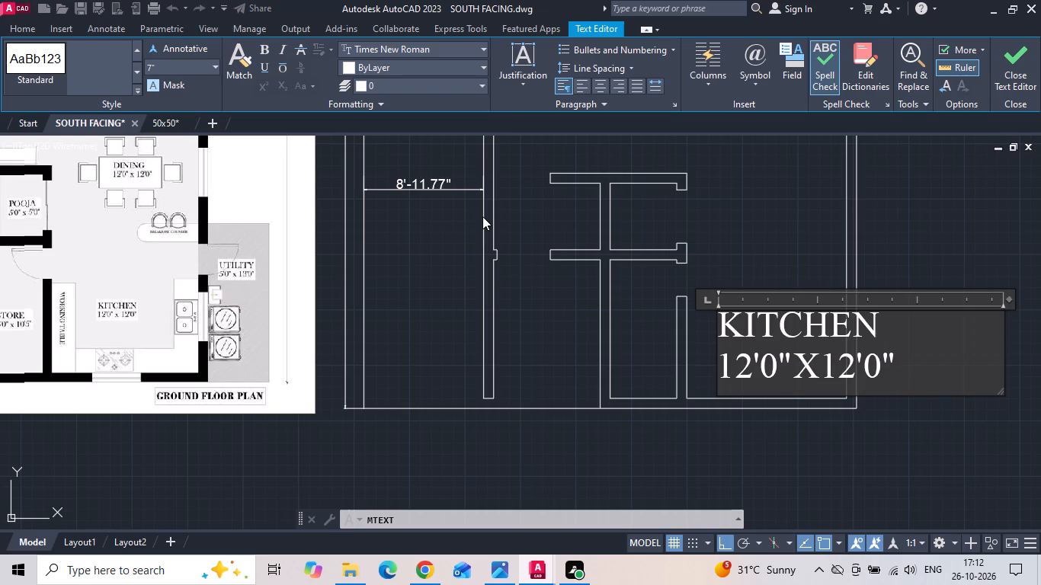
pyautogui.click(636, 321)
# Copy the kitchen label about 7'-9" straight west into the store room.
pyautogui.click(723, 328)
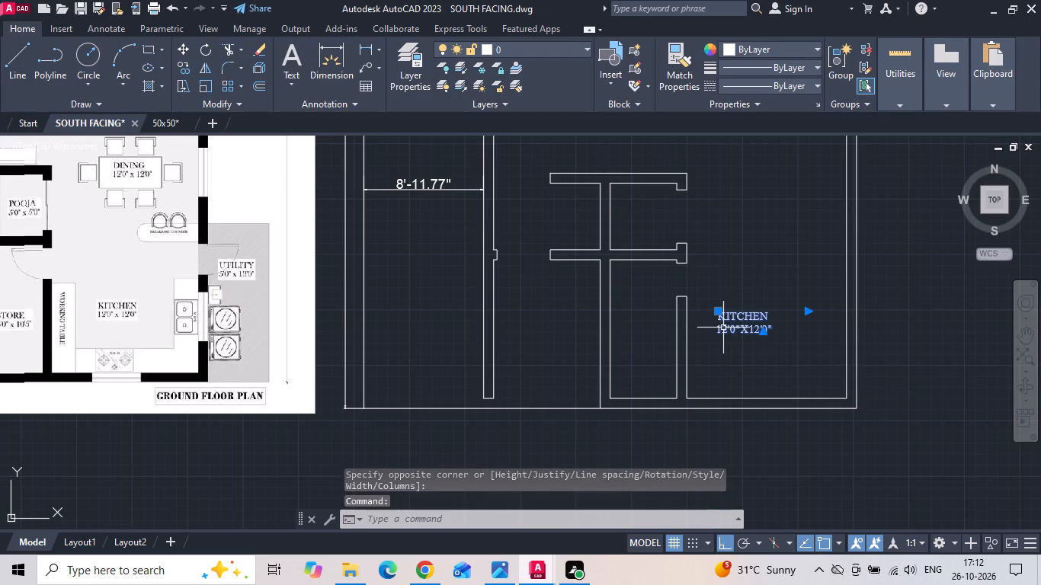
pyautogui.rightClick(723, 328)
pyautogui.click(778, 293)
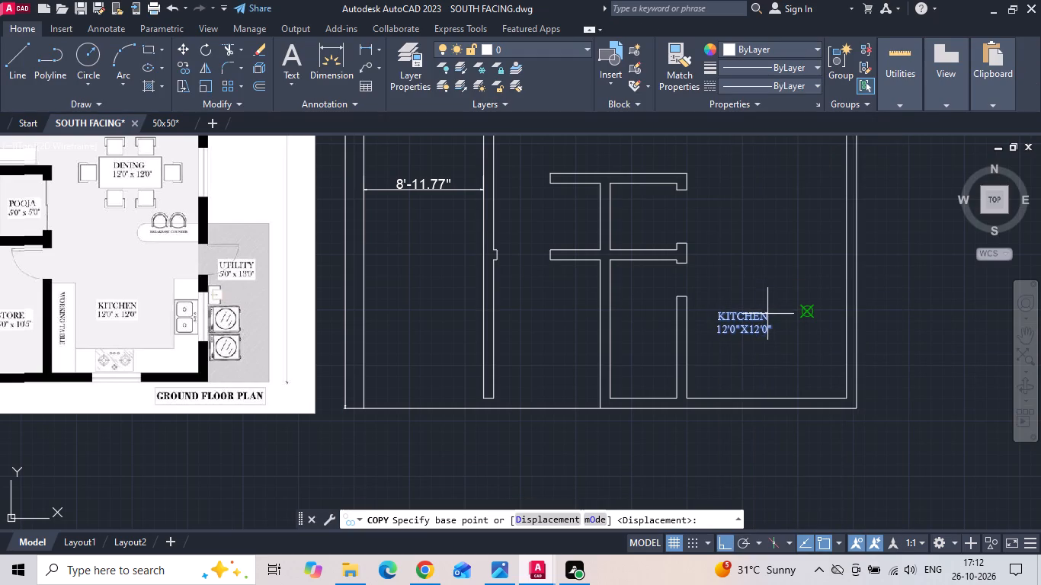
pyautogui.click(761, 321)
pyautogui.scroll(3, 614, 329)
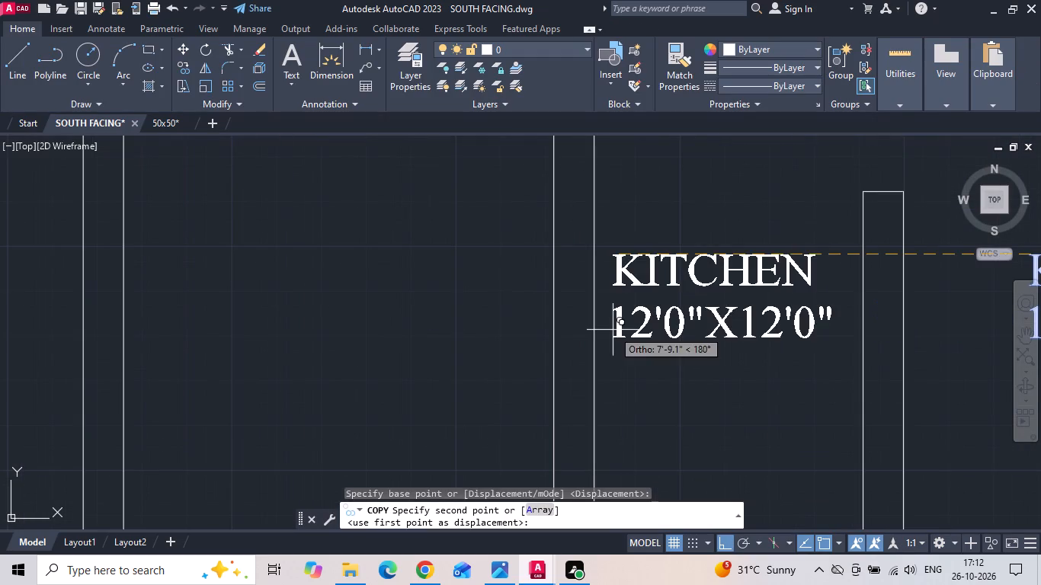
pyautogui.click(613, 330)
pyautogui.press('Escape')
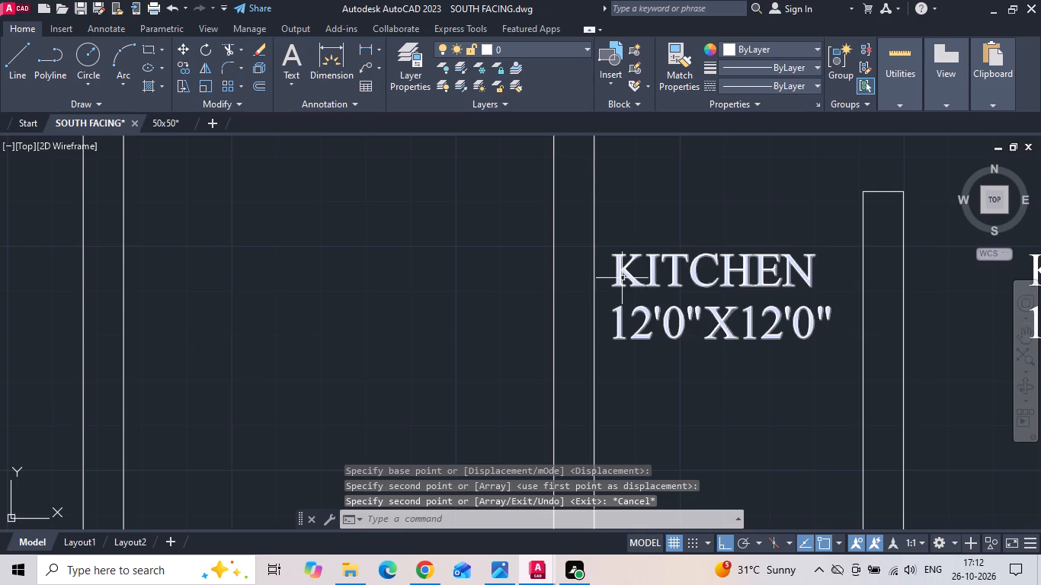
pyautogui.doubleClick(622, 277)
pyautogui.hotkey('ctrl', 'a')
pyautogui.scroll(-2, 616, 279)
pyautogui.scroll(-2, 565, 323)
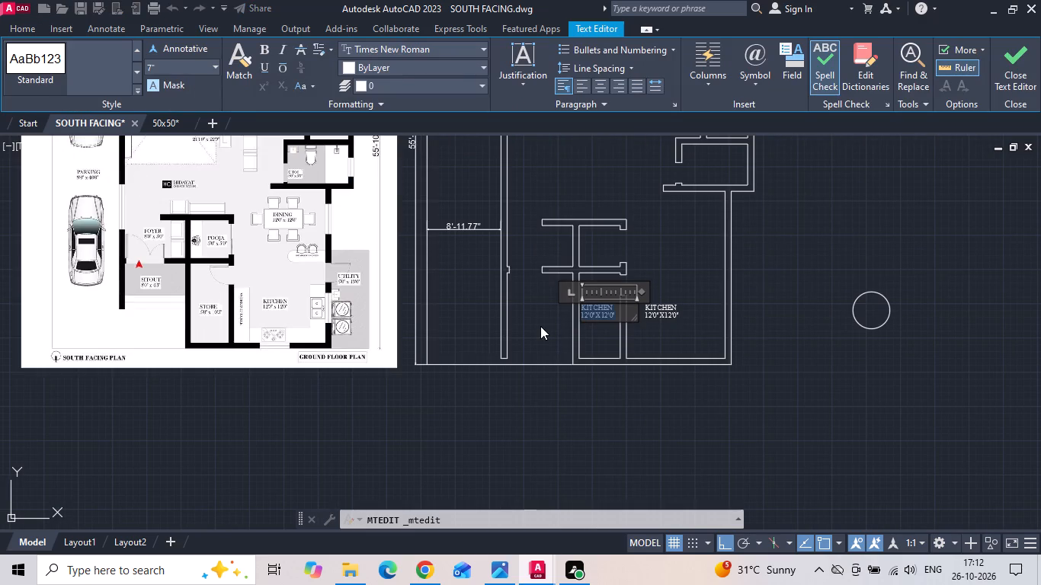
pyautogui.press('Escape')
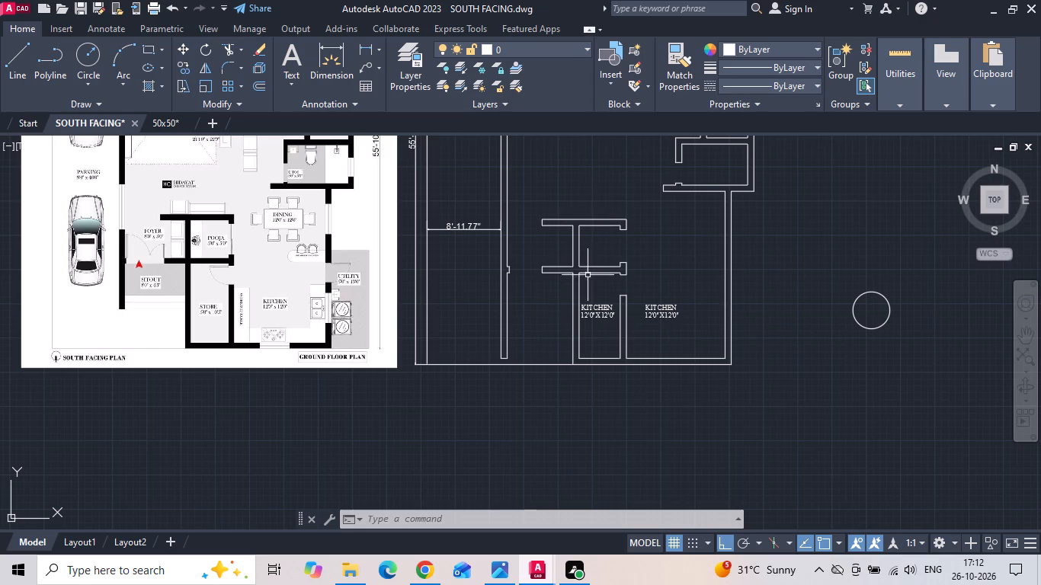
# Replace the room name in the copied label inside the store room with STORE.
pyautogui.scroll(1, 588, 276)
pyautogui.doubleClick(599, 322)
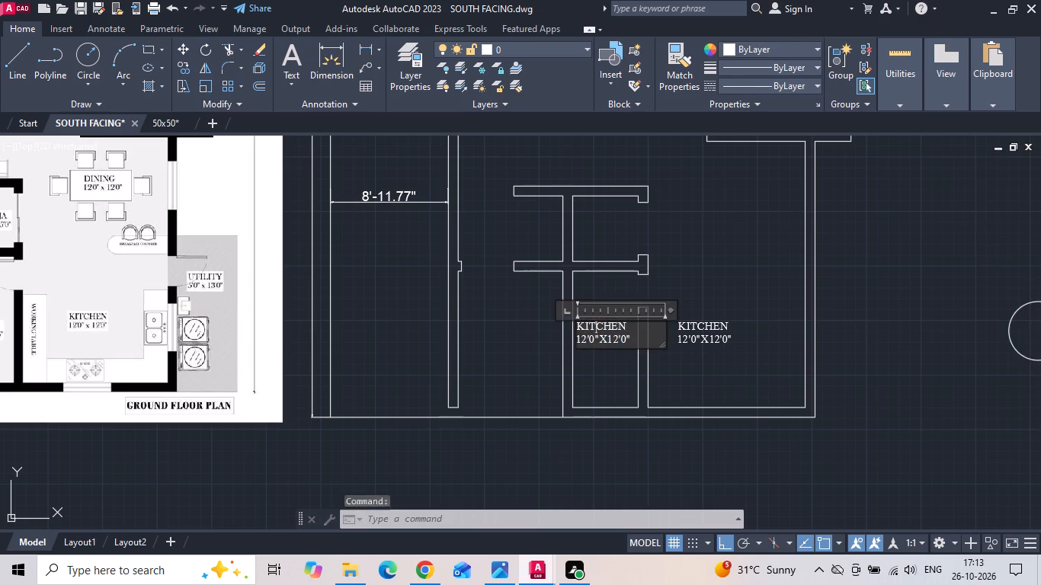
pyautogui.scroll(3, 596, 326)
pyautogui.moveTo(754, 334); pyautogui.dragTo(543, 330)
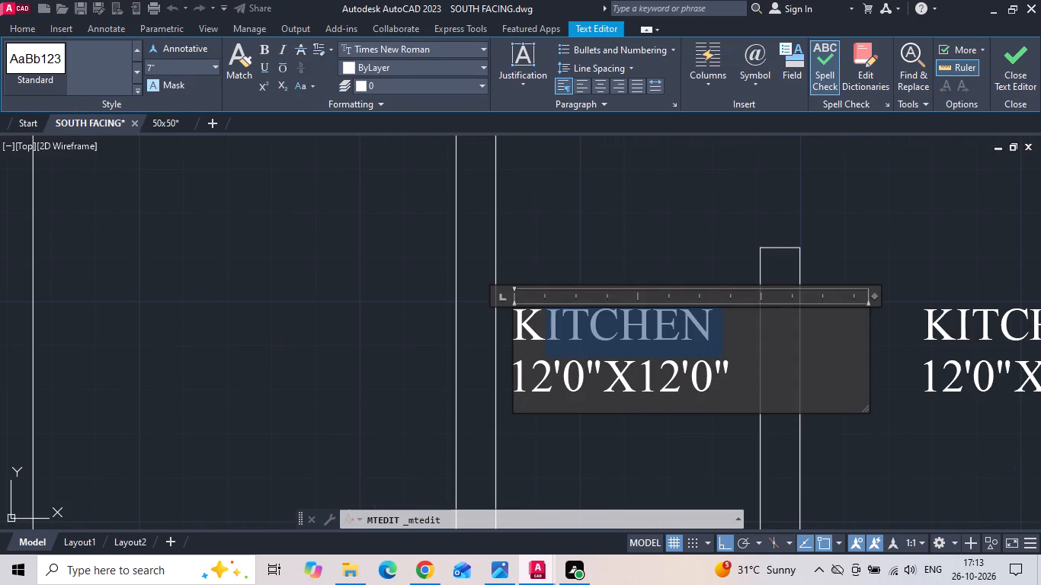
pyautogui.press('BackSpace')
pyautogui.press('BackSpace')
pyautogui.write('STORE')
pyautogui.press('Return')
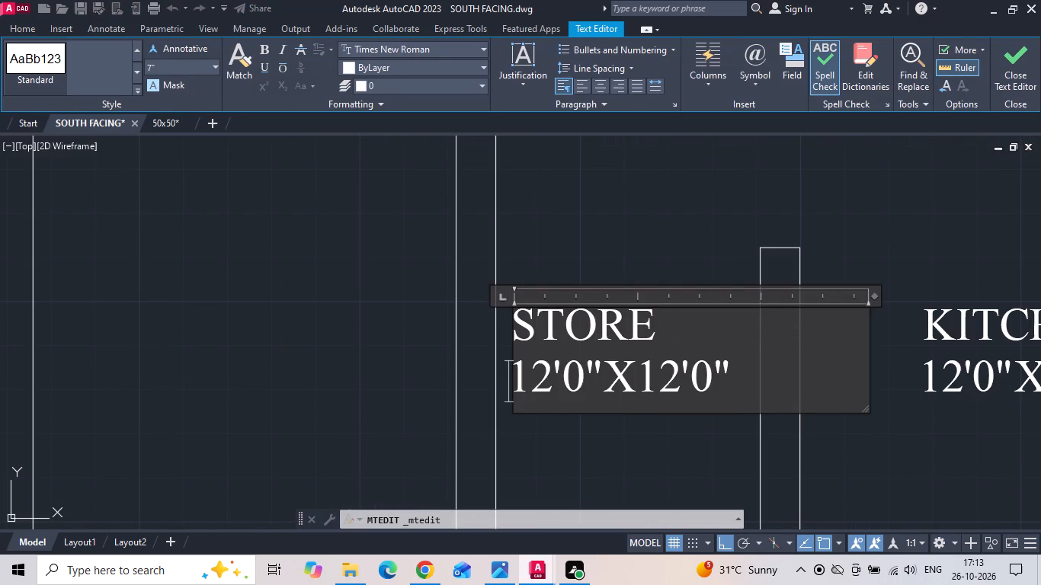
# Change the size line of the store label to 5'0"X10'5".
pyautogui.scroll(-3, 543, 330)
pyautogui.moveTo(533, 331); pyautogui.dragTo(645, 344, button='middle')
pyautogui.scroll(2, 680, 361)
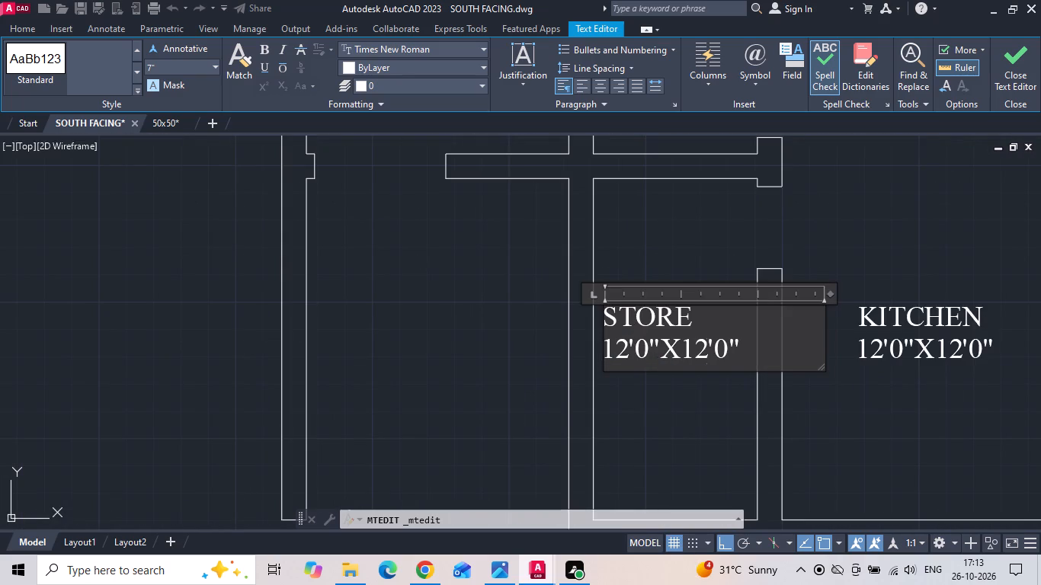
pyautogui.click(706, 360)
pyautogui.press('BackSpace')
pyautogui.press('0')
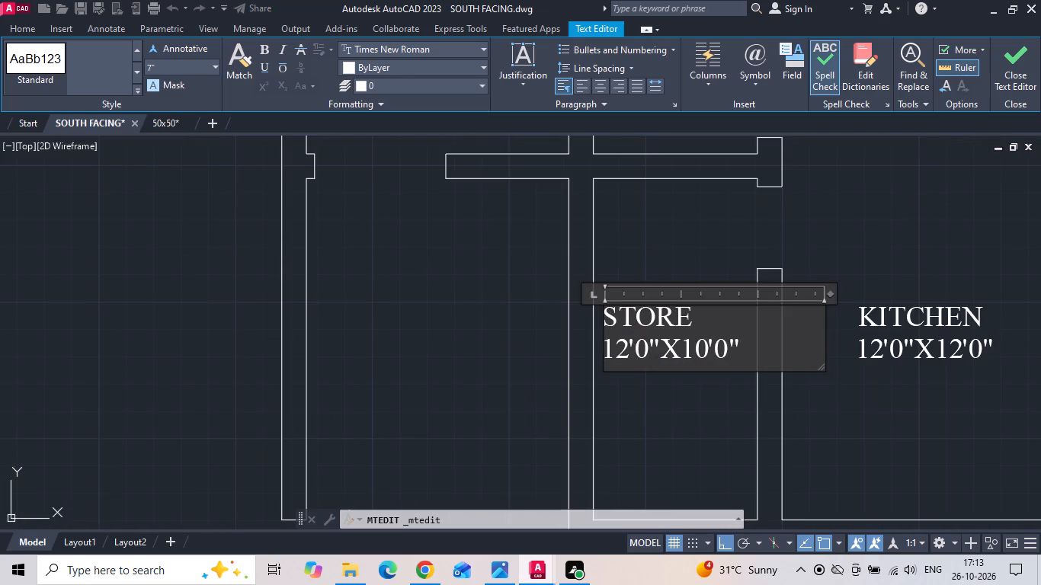
pyautogui.click(726, 345)
pyautogui.press('BackSpace')
pyautogui.press('5')
pyautogui.click(629, 343)
pyautogui.press('BackSpace')
pyautogui.press('BackSpace')
pyautogui.press('5')
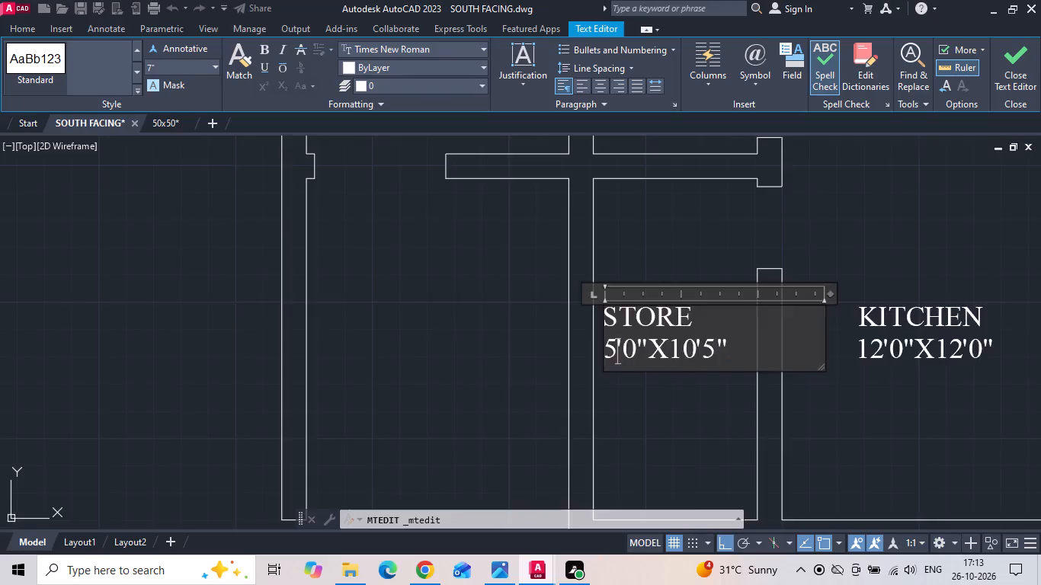
pyautogui.scroll(-3, 669, 401)
pyautogui.scroll(2, 309, 404)
pyautogui.scroll(-2, 209, 353)
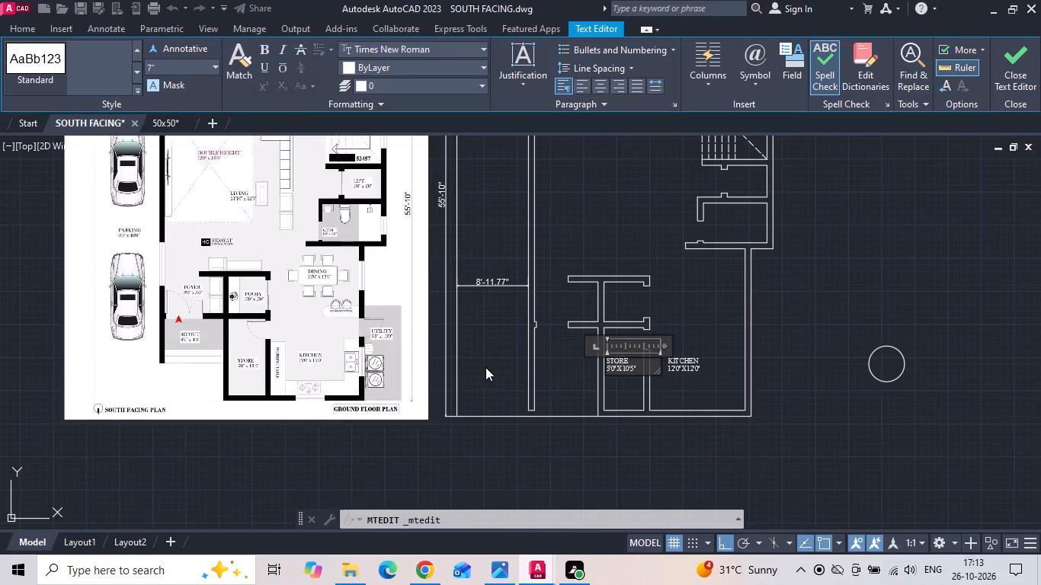
# Set the text height of the whole store label to 6".
pyautogui.scroll(2, 672, 349)
pyautogui.hotkey('ctrl', 'a')
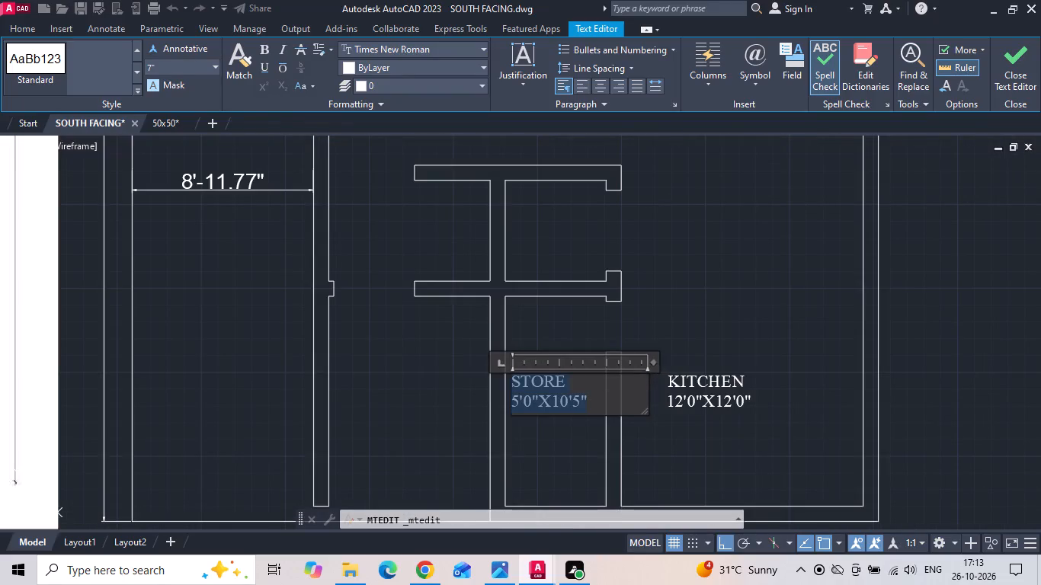
pyautogui.click(191, 62)
pyautogui.write('6"')
pyautogui.press('Return')
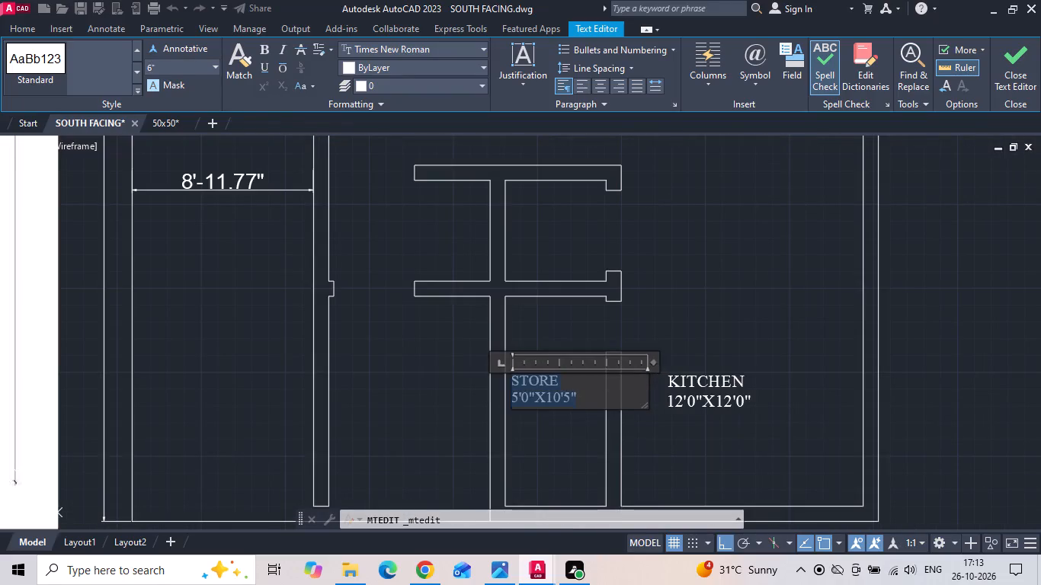
pyautogui.click(539, 303)
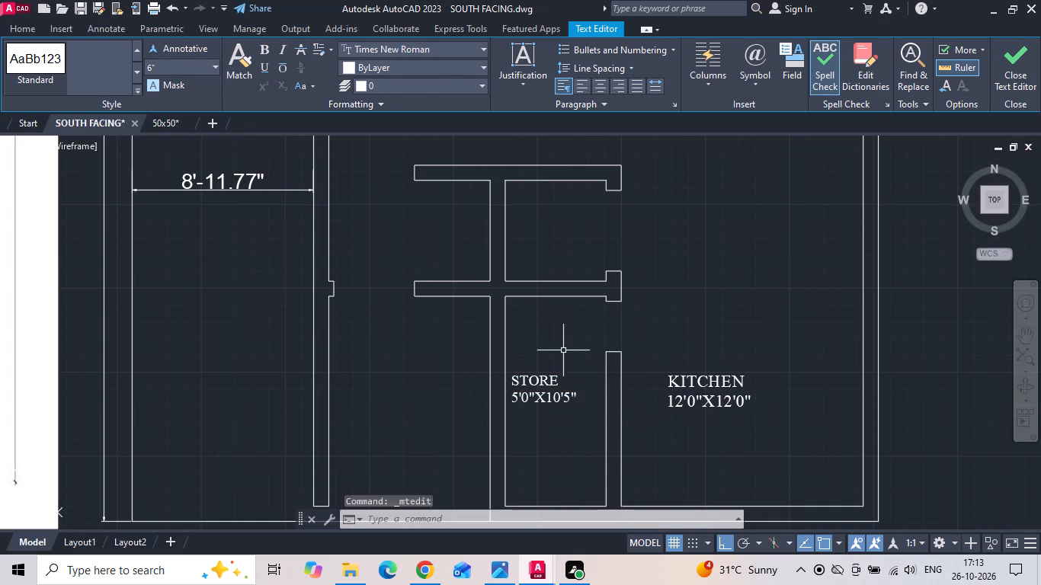
# Move the store label slightly east so it sits centrally between the store room walls.
pyautogui.click(549, 393)
pyautogui.rightClick(549, 393)
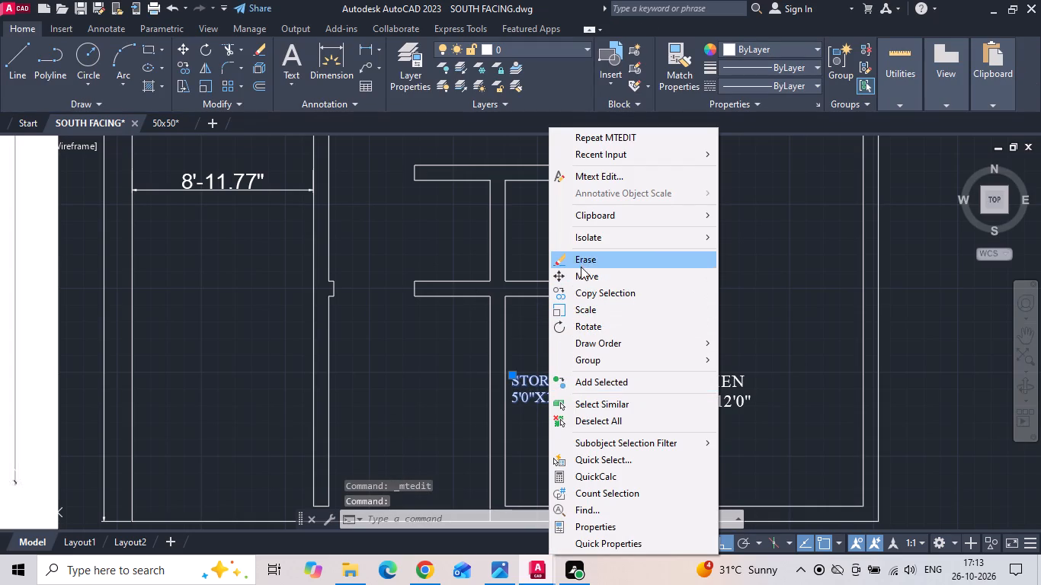
pyautogui.click(581, 273)
pyautogui.scroll(2, 555, 382)
pyautogui.moveTo(532, 479); pyautogui.dragTo(540, 484)
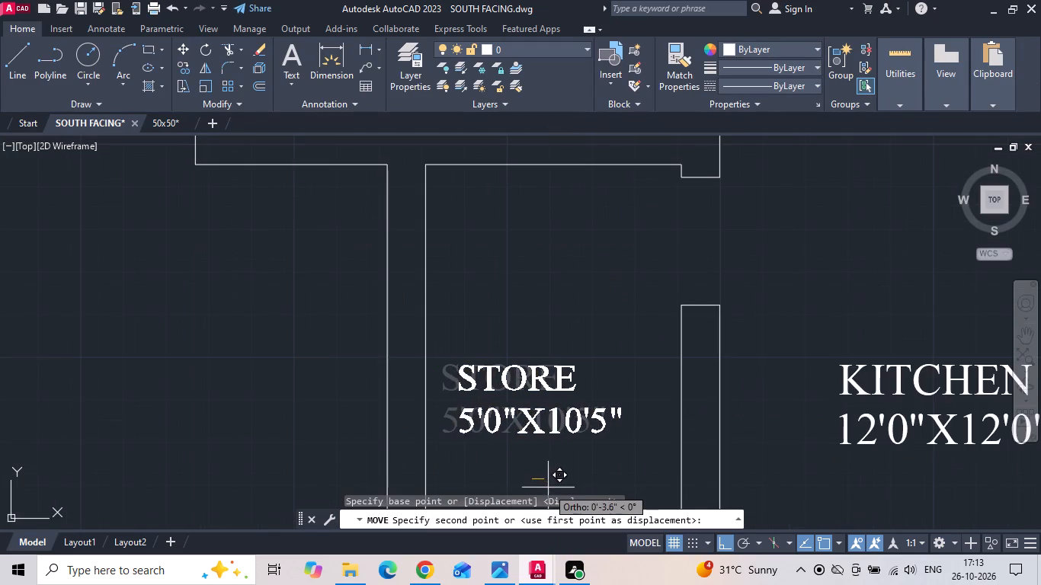
pyautogui.click(565, 494)
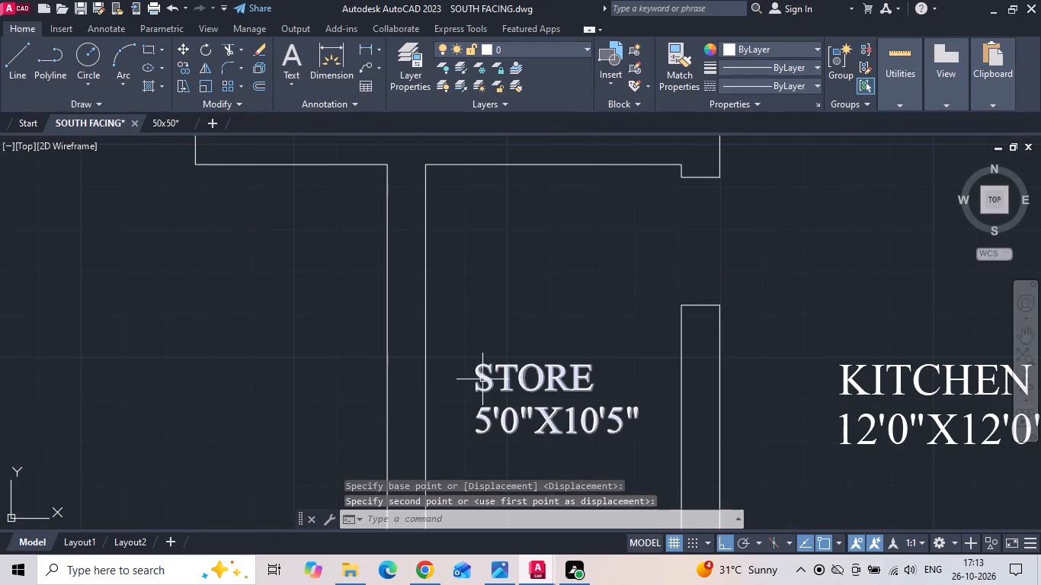
# Insert a leading space before STORE to centre the name over its size line.
pyautogui.doubleClick(482, 379)
pyautogui.press('space')
pyautogui.click(524, 306)
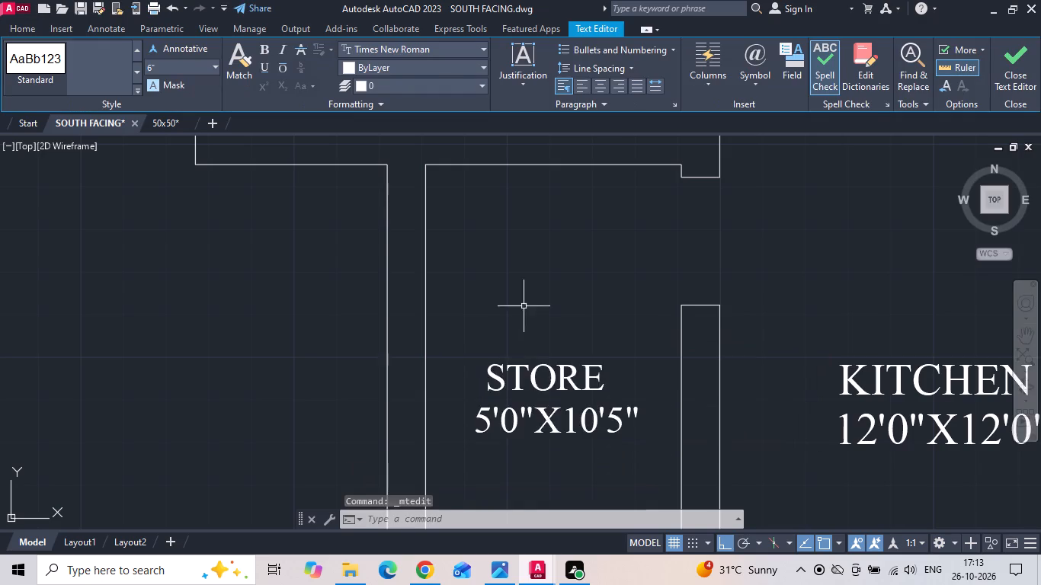
# Offset the kitchen's west, south and east inner wall lines 2' into the room as counter edges.
pyautogui.scroll(-2, 515, 321)
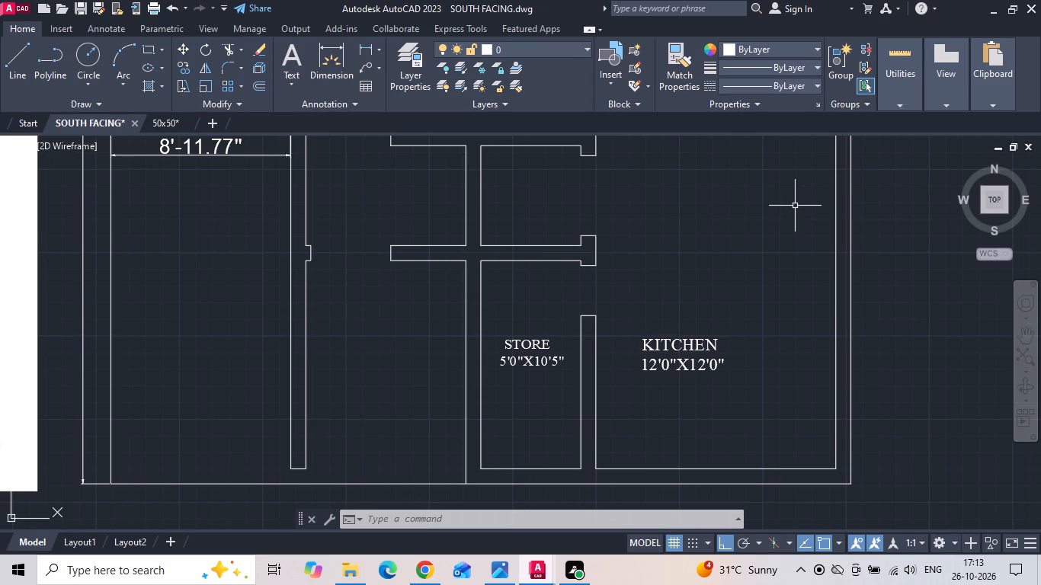
pyautogui.scroll(-3, 639, 299)
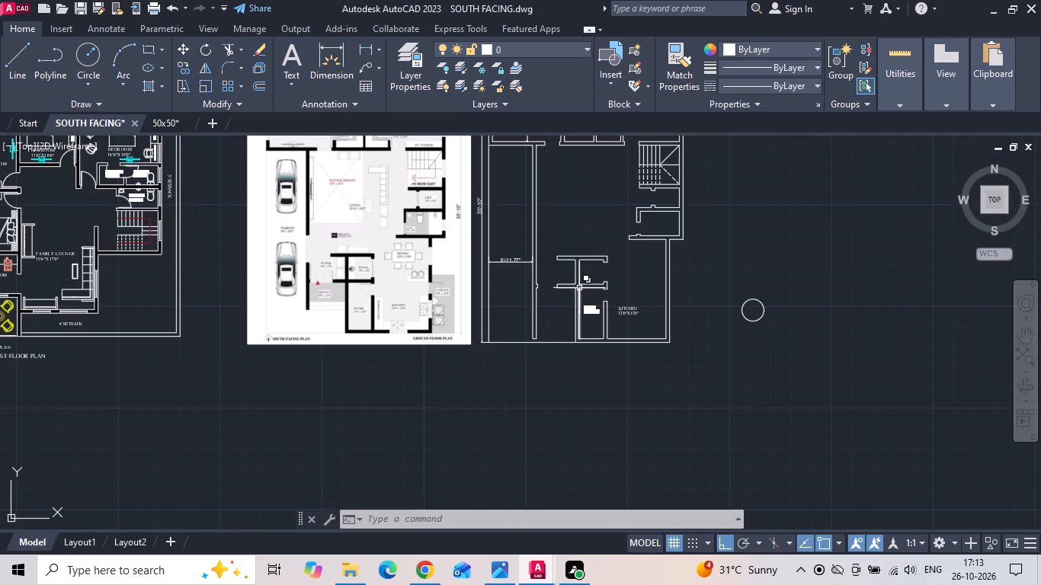
pyautogui.scroll(3, 391, 324)
pyautogui.moveTo(384, 309); pyautogui.dragTo(310, 309, button='middle')
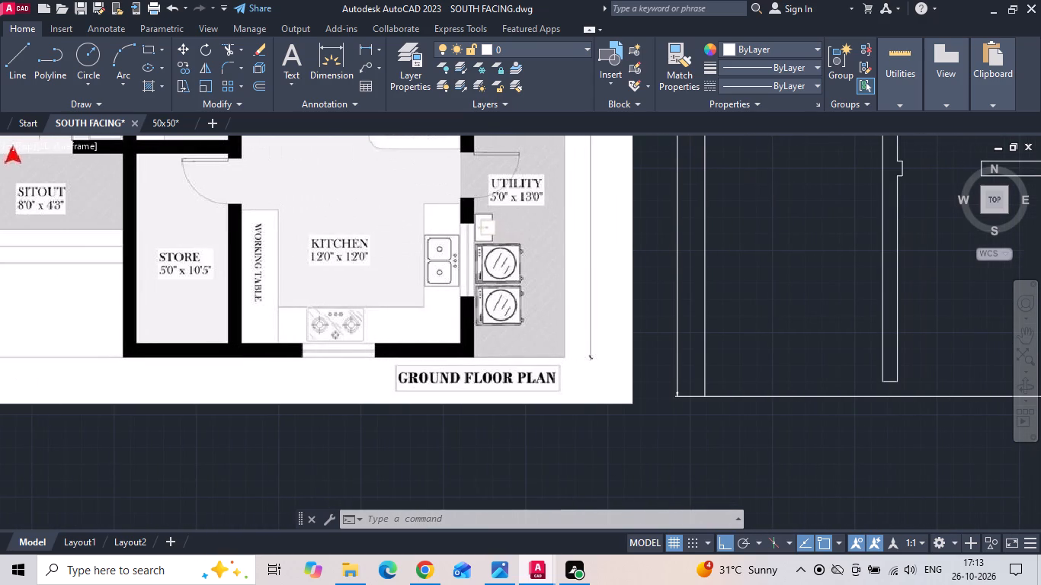
pyautogui.write('O')
pyautogui.press('space')
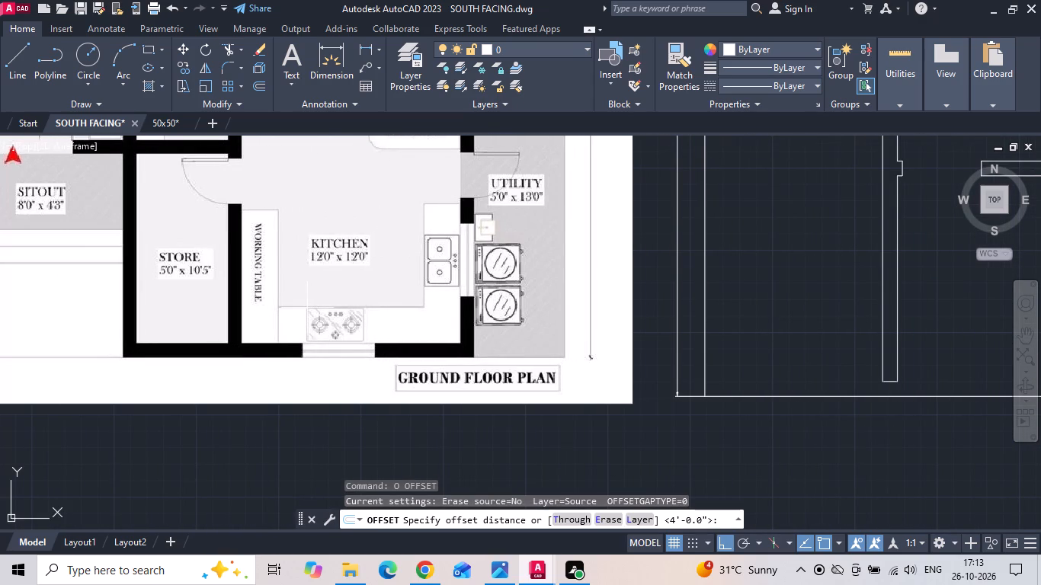
pyautogui.write("2'")
pyautogui.press('Return')
pyautogui.scroll(-1, 216, 295)
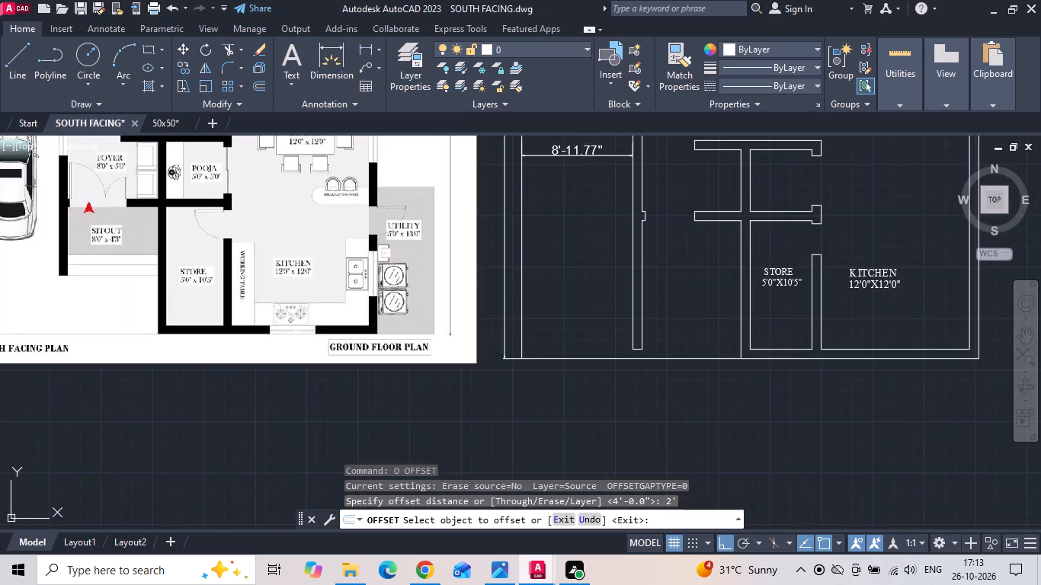
pyautogui.moveTo(656, 367); pyautogui.dragTo(478, 356, button='middle')
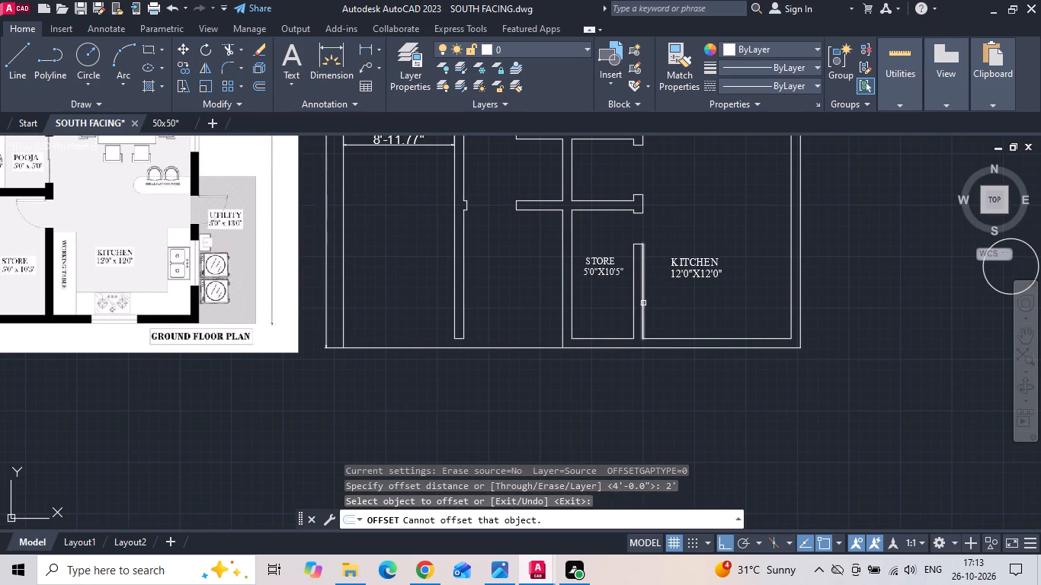
pyautogui.click(644, 302)
pyautogui.click(654, 297)
pyautogui.click(680, 334)
pyautogui.click(681, 339)
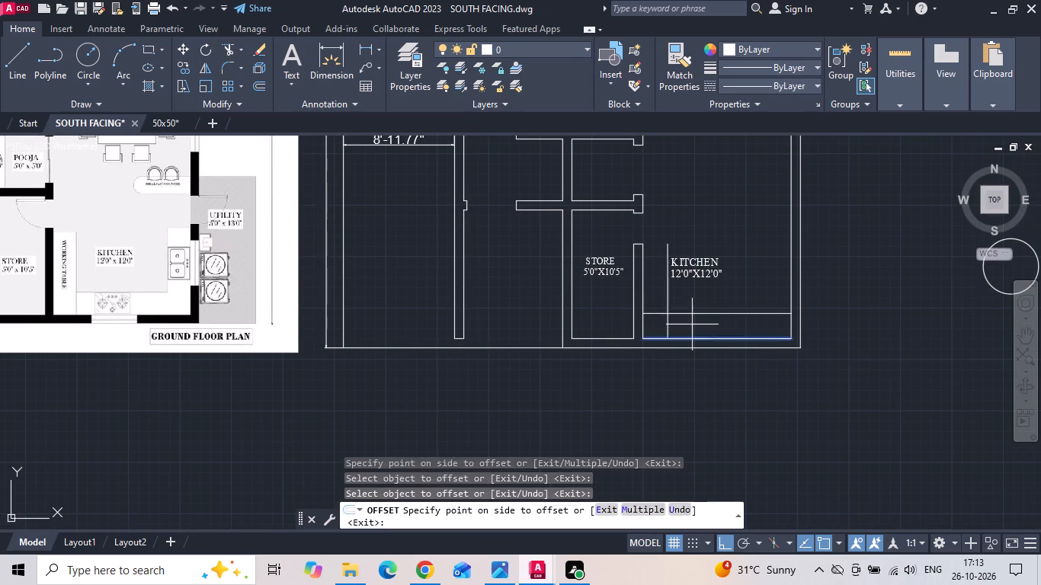
pyautogui.click(692, 324)
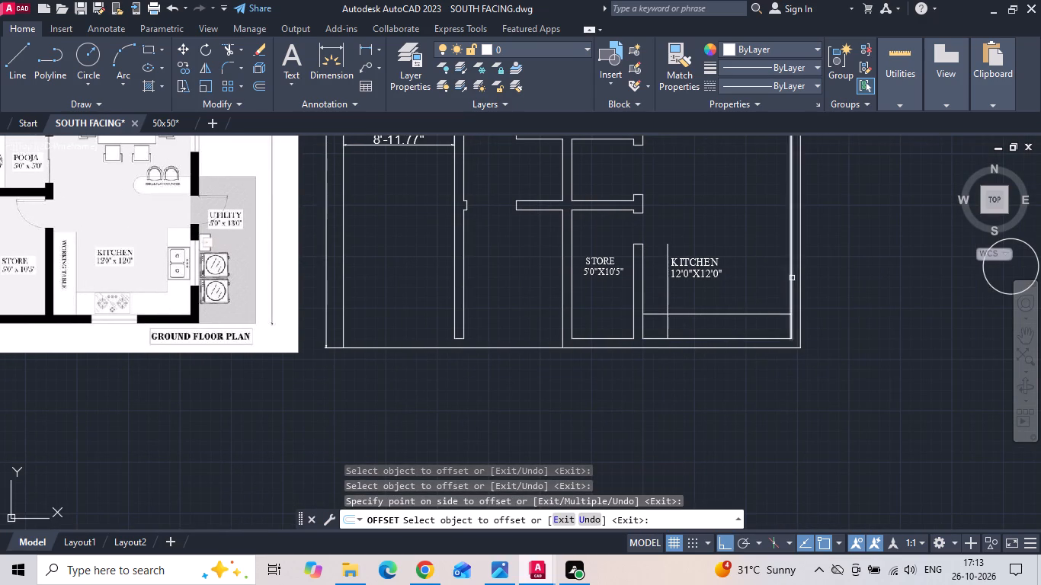
pyautogui.moveTo(792, 278); pyautogui.dragTo(784, 280)
pyautogui.click(733, 290)
pyautogui.middleClick(703, 308)
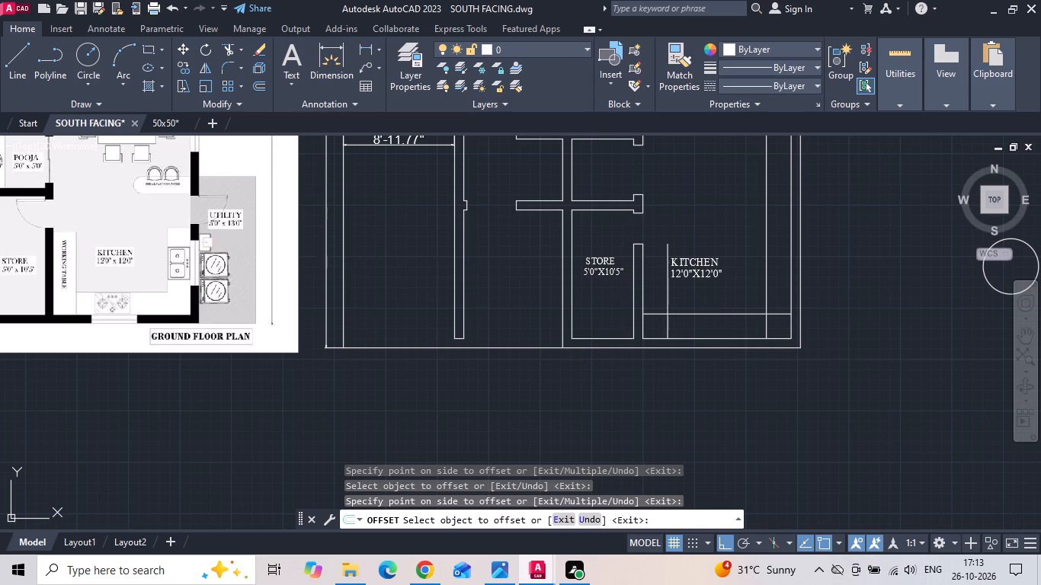
pyautogui.press('Escape')
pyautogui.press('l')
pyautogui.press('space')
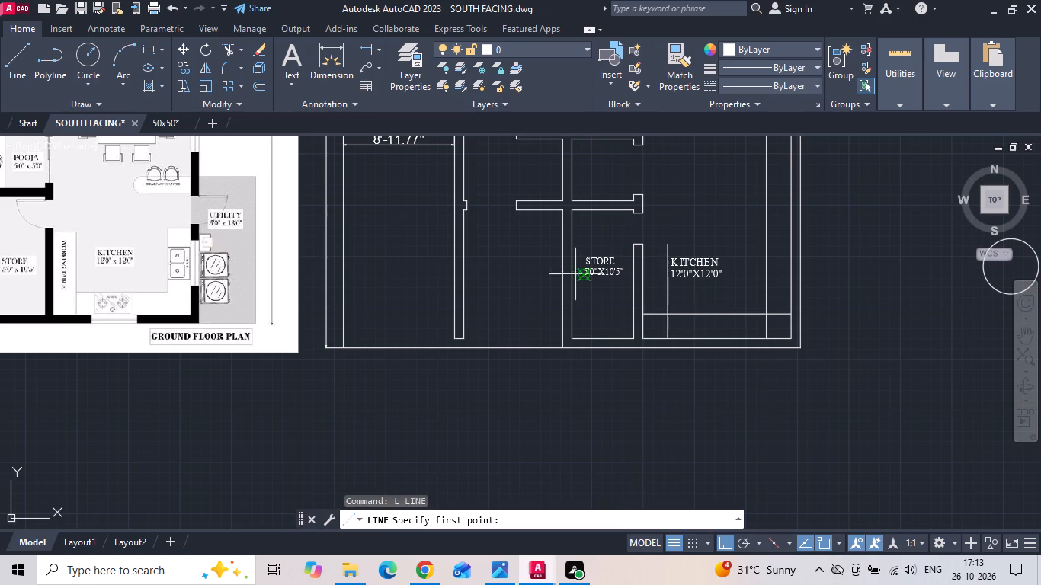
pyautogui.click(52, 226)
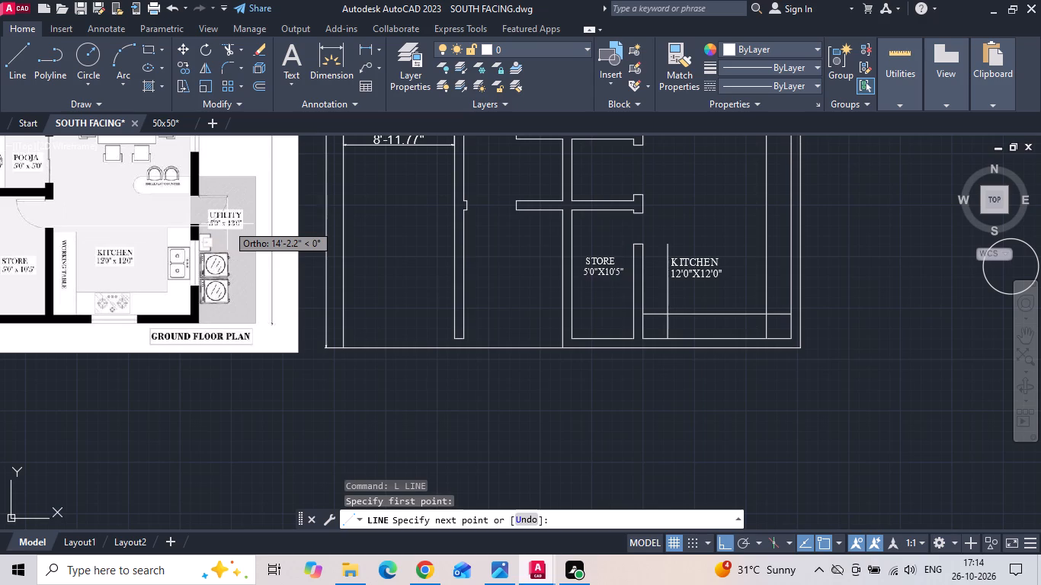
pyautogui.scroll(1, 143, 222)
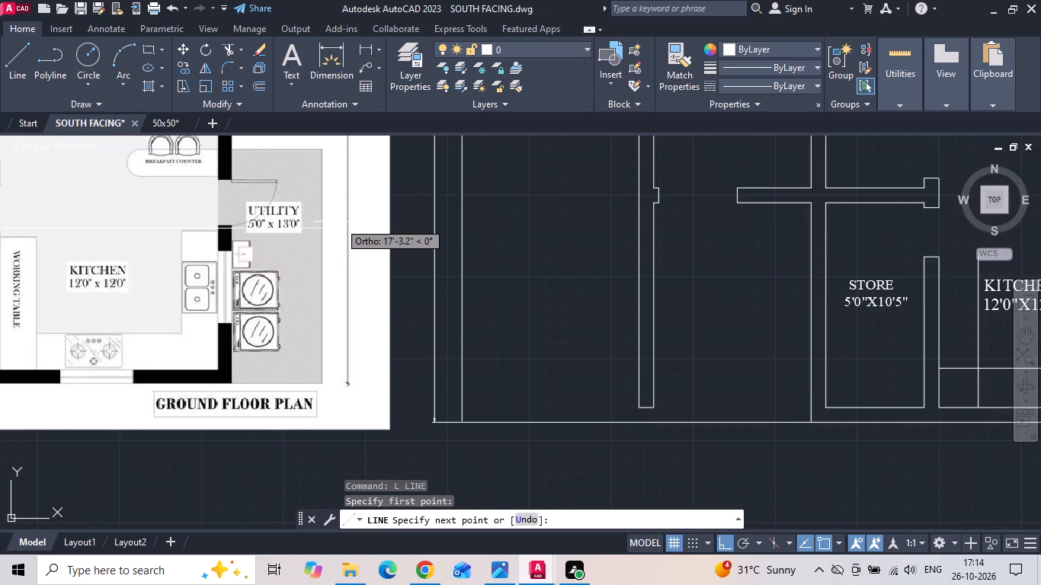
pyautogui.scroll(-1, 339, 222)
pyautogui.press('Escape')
# Draw a horizontal line from the wall corner above the store door opening east across the kitchen, past the outer east wall.
pyautogui.moveTo(327, 236); pyautogui.dragTo(152, 254, button='middle')
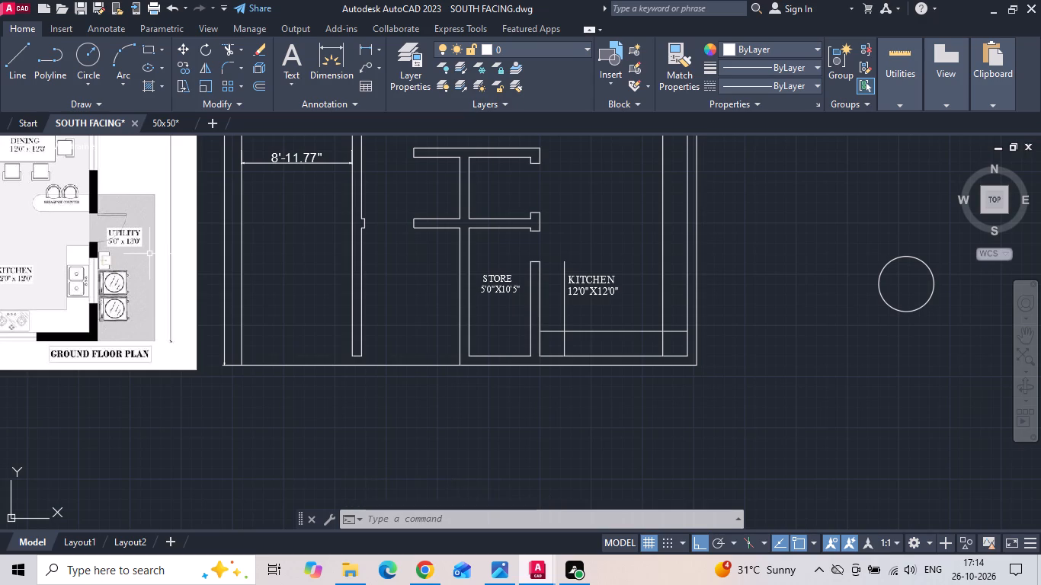
pyautogui.write('L')
pyautogui.press('space')
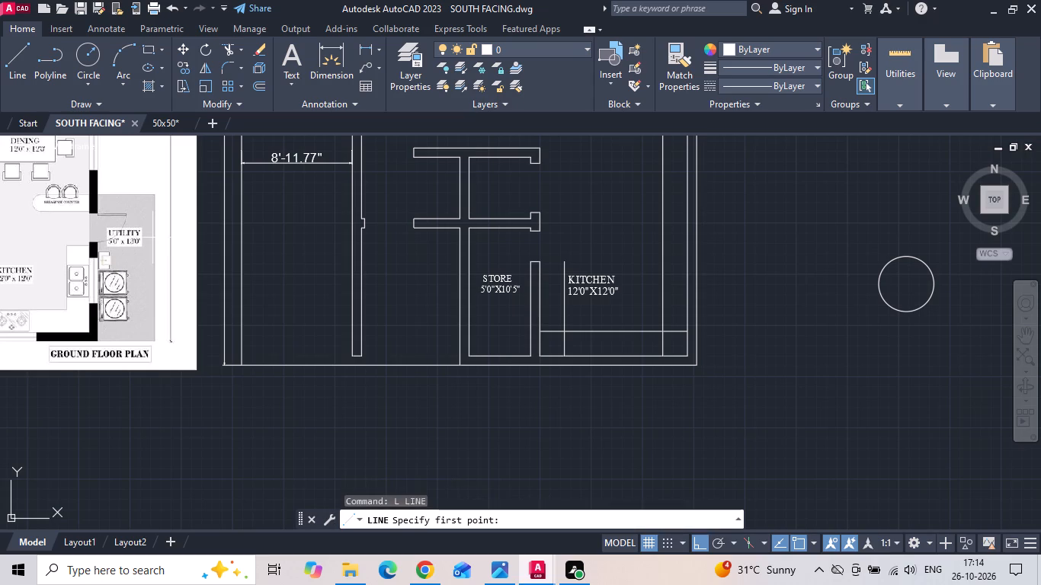
pyautogui.moveTo(155, 235); pyautogui.dragTo(85, 235, button='middle')
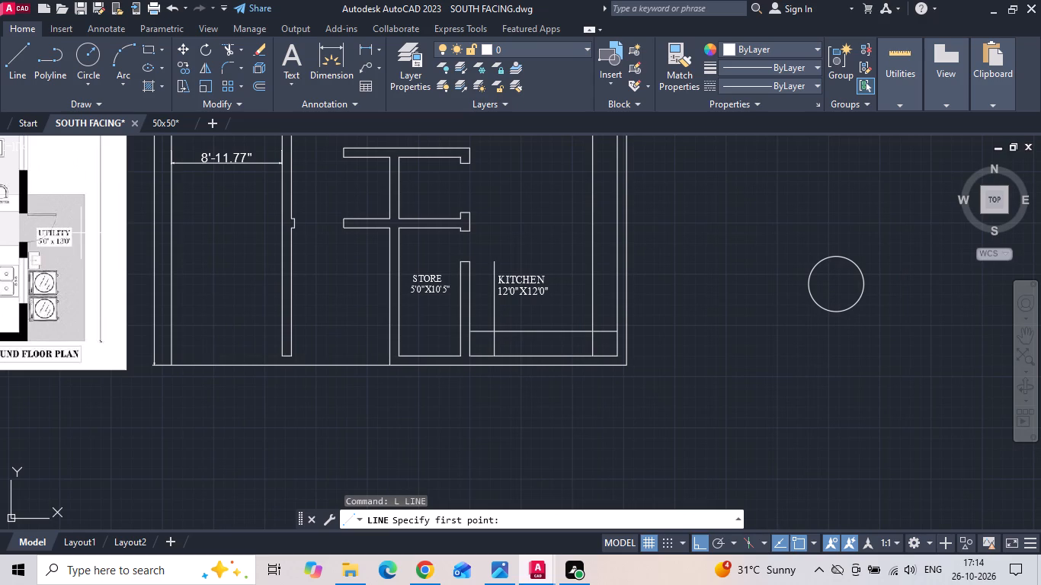
pyautogui.scroll(1, 554, 238)
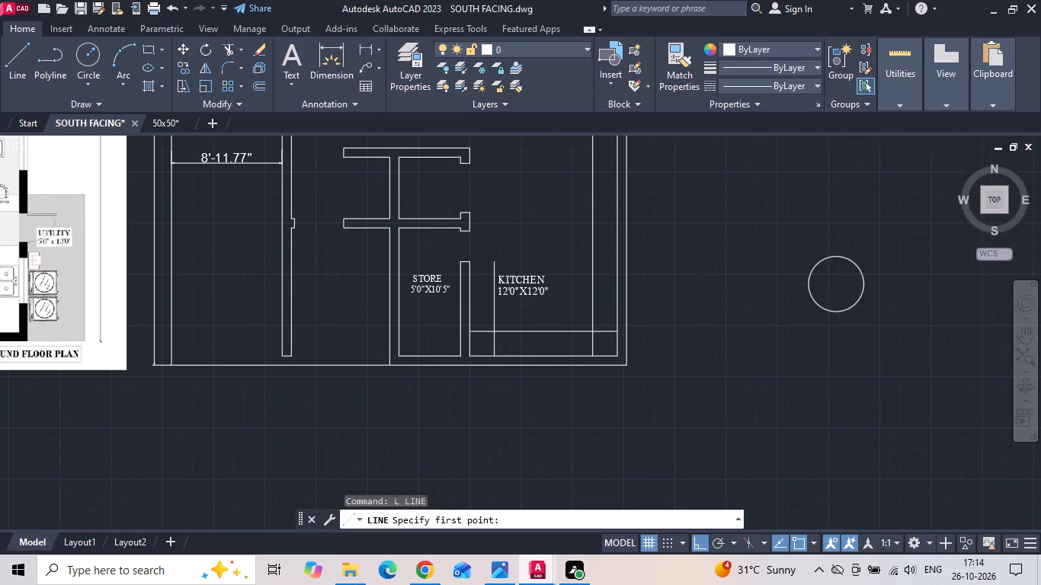
pyautogui.moveTo(552, 237); pyautogui.dragTo(376, 248, button='middle')
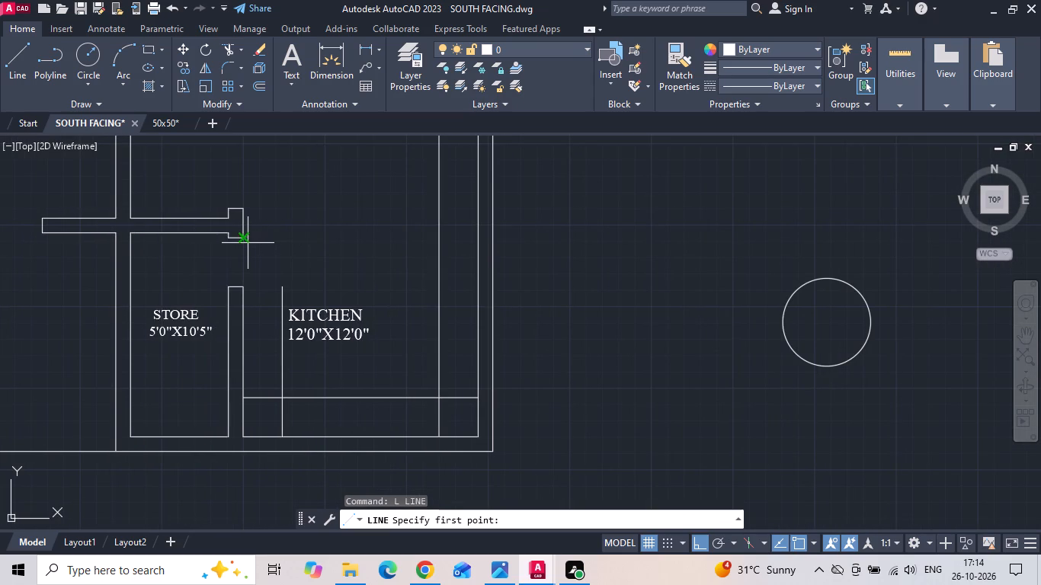
pyautogui.click(248, 243)
pyautogui.click(546, 232)
pyautogui.press('Escape')
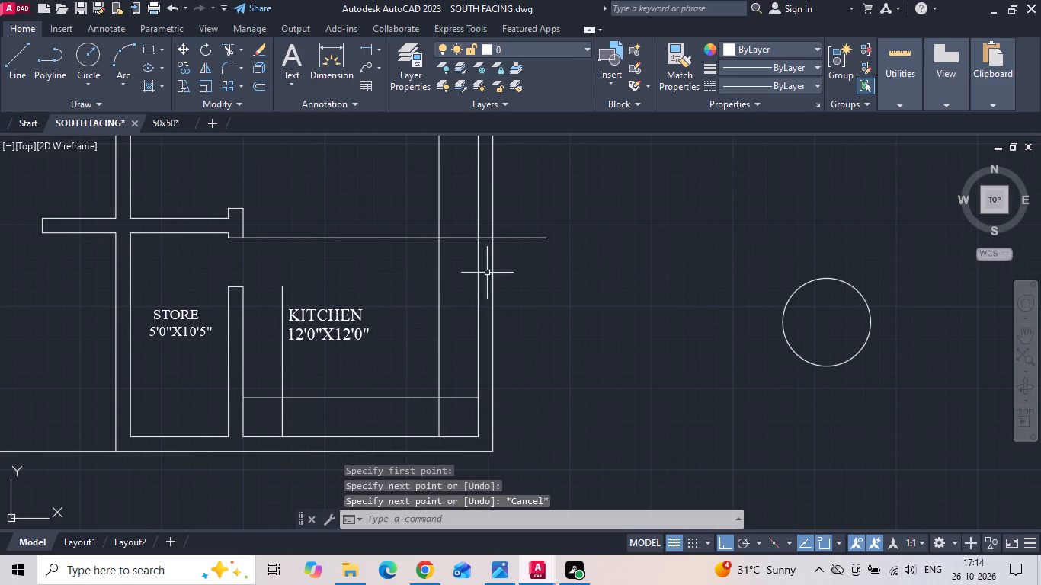
# Trim the horizontal line to the piece between the east counter edge and the outer face of the east wall.
pyautogui.write('TR')
pyautogui.press('space')
pyautogui.moveTo(420, 264); pyautogui.dragTo(421, 211)
pyautogui.click(512, 236)
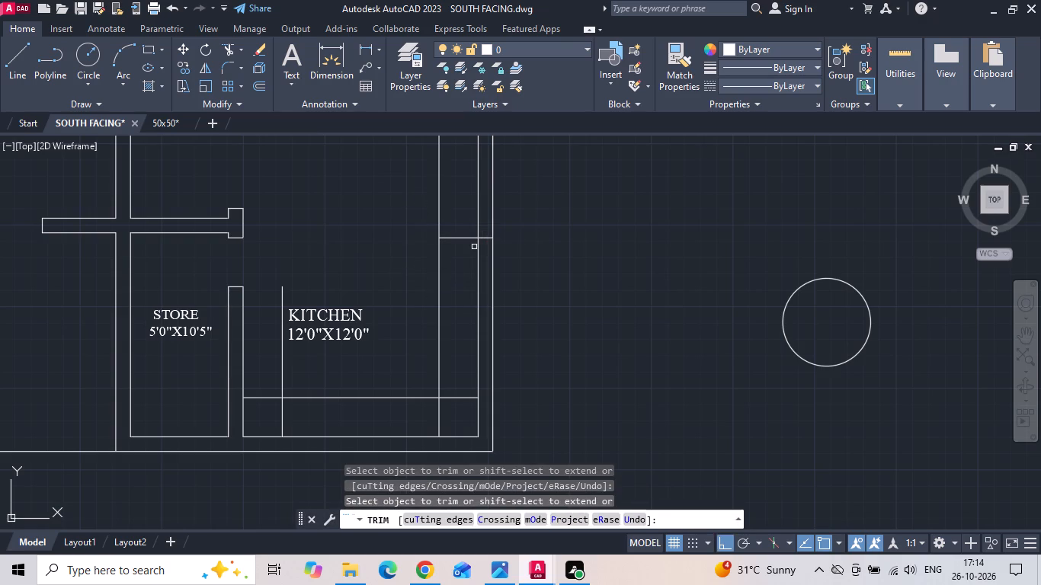
pyautogui.press('Escape')
# Copy the short horizontal line 2'6" straight south to mark the other side of the utility door opening.
pyautogui.click(487, 239)
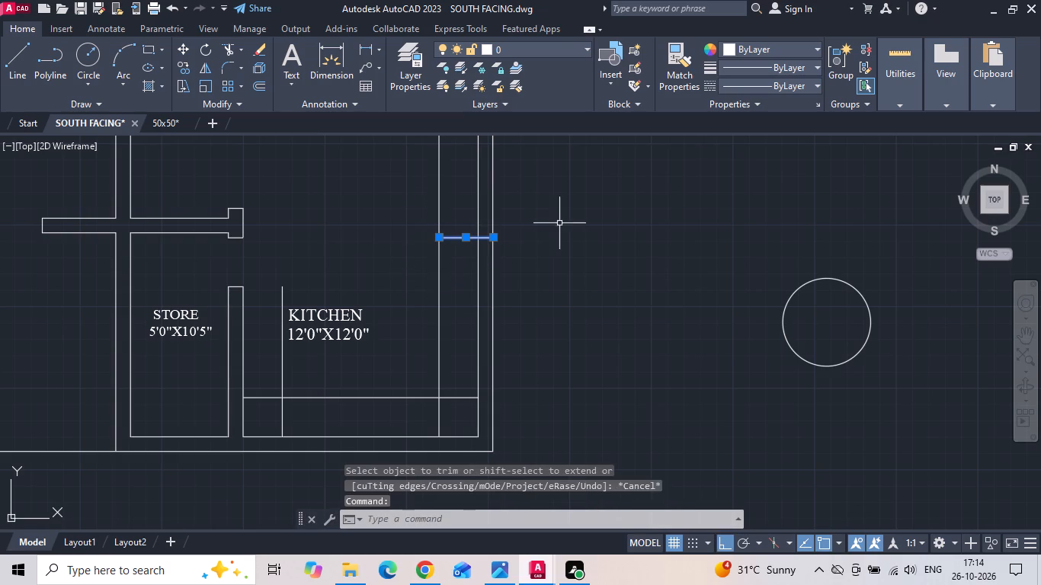
pyautogui.rightClick(574, 219)
pyautogui.click(586, 295)
pyautogui.moveTo(596, 245); pyautogui.dragTo(596, 261)
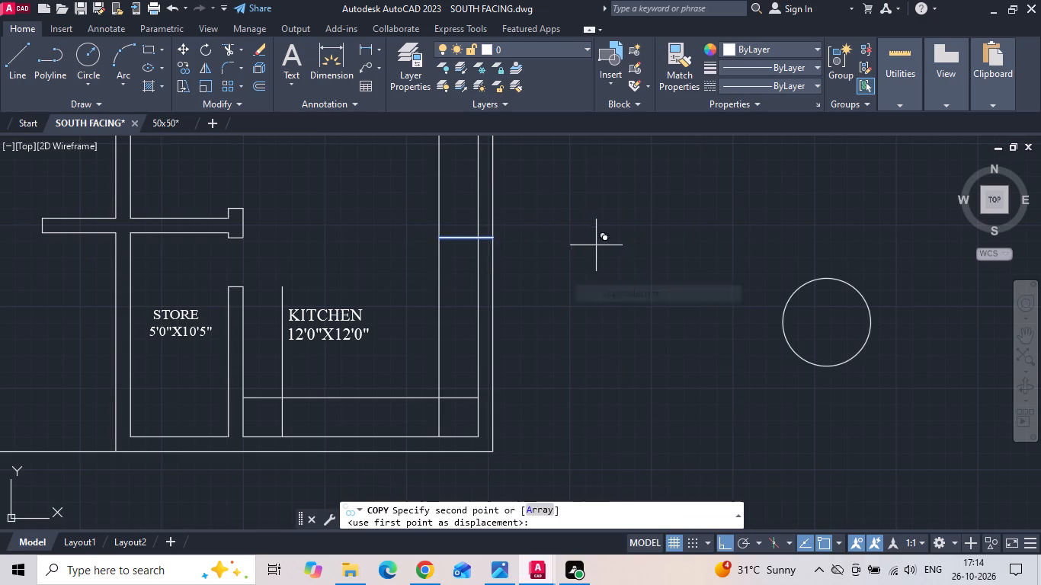
pyautogui.moveTo(596, 261); pyautogui.dragTo(593, 272)
pyautogui.write("2'6")
pyautogui.press('Return')
pyautogui.press('Escape')
# Trim the east wall and counter lines between the two marks, plus the counter edge and its short end line north of the opening.
pyautogui.write('TR')
pyautogui.press('space')
pyautogui.moveTo(431, 262); pyautogui.dragTo(569, 263)
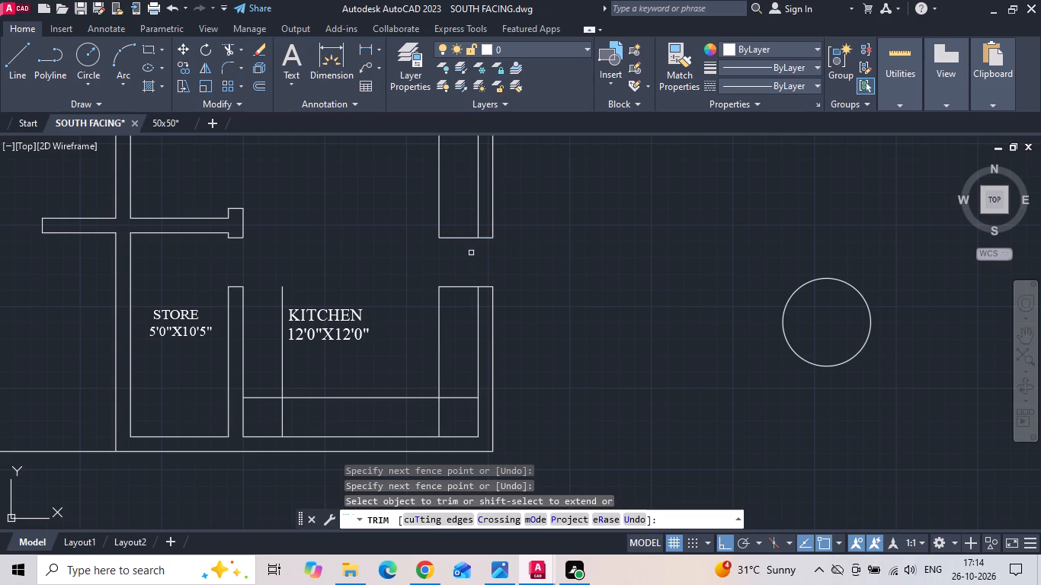
pyautogui.moveTo(431, 189); pyautogui.dragTo(444, 207)
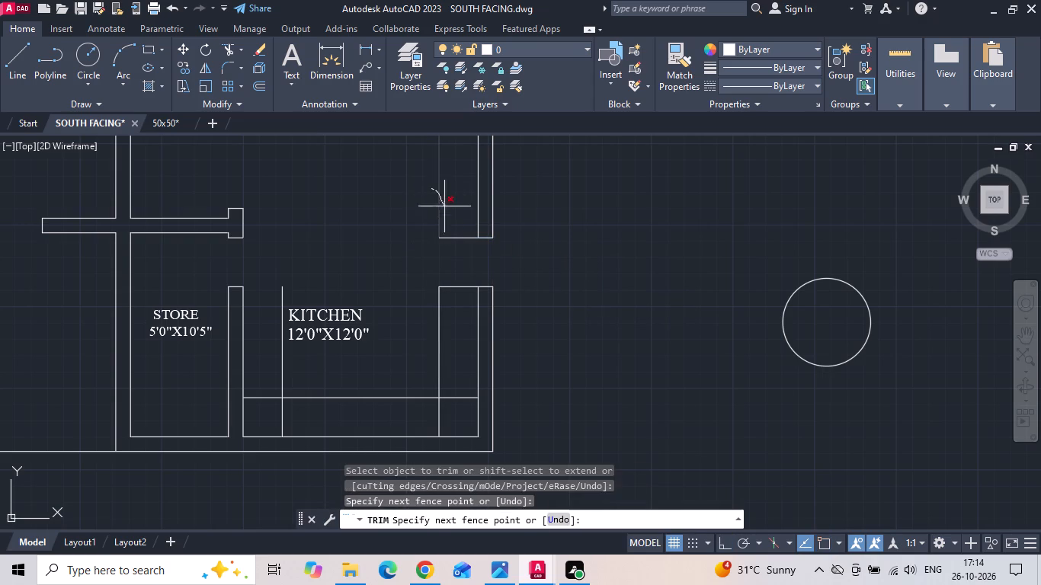
pyautogui.moveTo(444, 207); pyautogui.dragTo(454, 245)
pyautogui.scroll(-3, 454, 245)
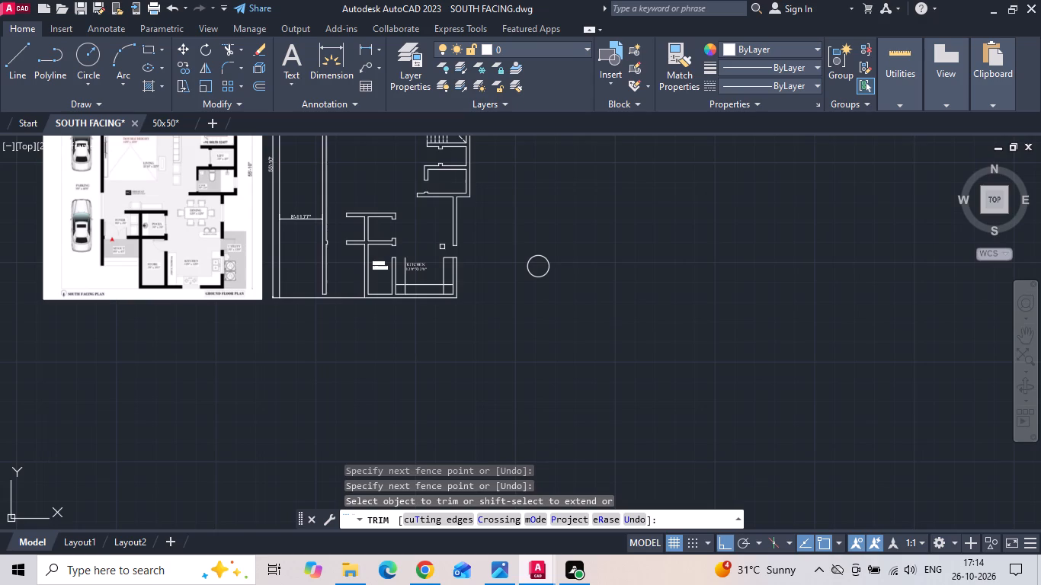
pyautogui.scroll(2, 442, 247)
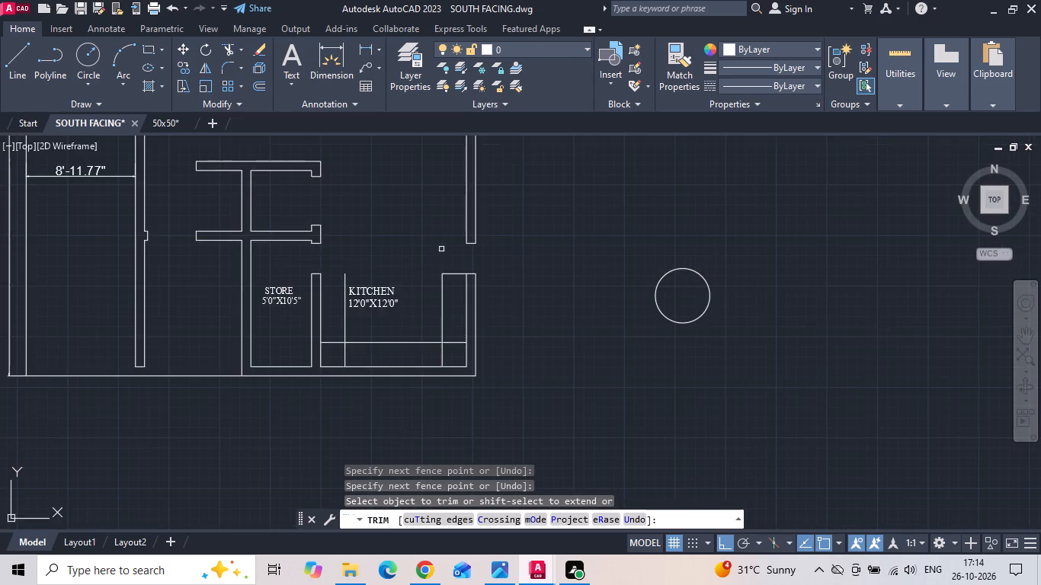
pyautogui.scroll(2, 447, 259)
pyautogui.press('Escape')
# Move the short horizontal line on the south side of the door opening 6" straight south as the counter's end.
pyautogui.moveTo(463, 259); pyautogui.dragTo(460, 277)
pyautogui.click(452, 304)
pyautogui.rightClick(461, 235)
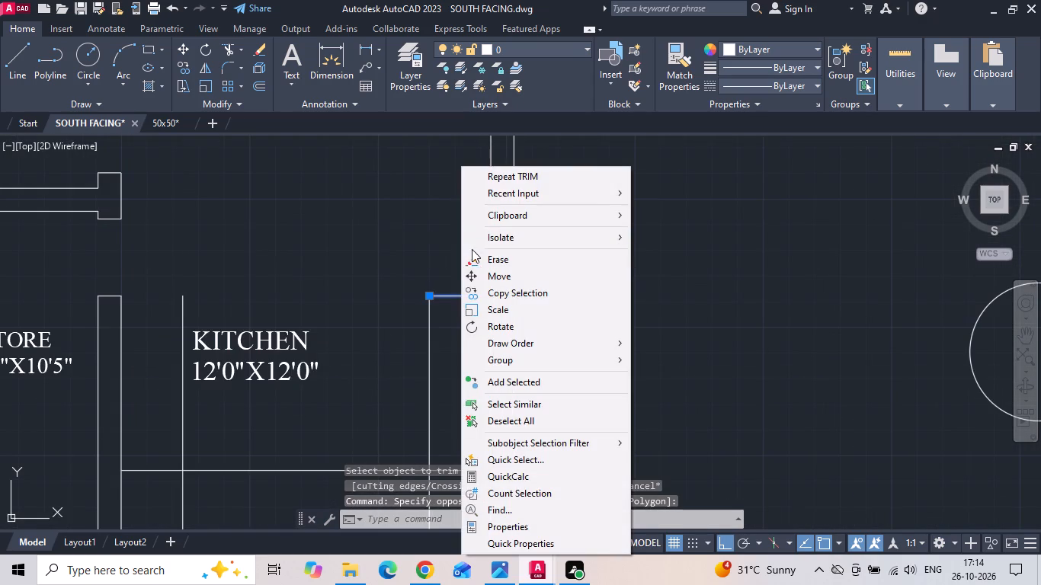
pyautogui.click(478, 275)
pyautogui.moveTo(425, 245); pyautogui.dragTo(424, 254)
pyautogui.write('6')
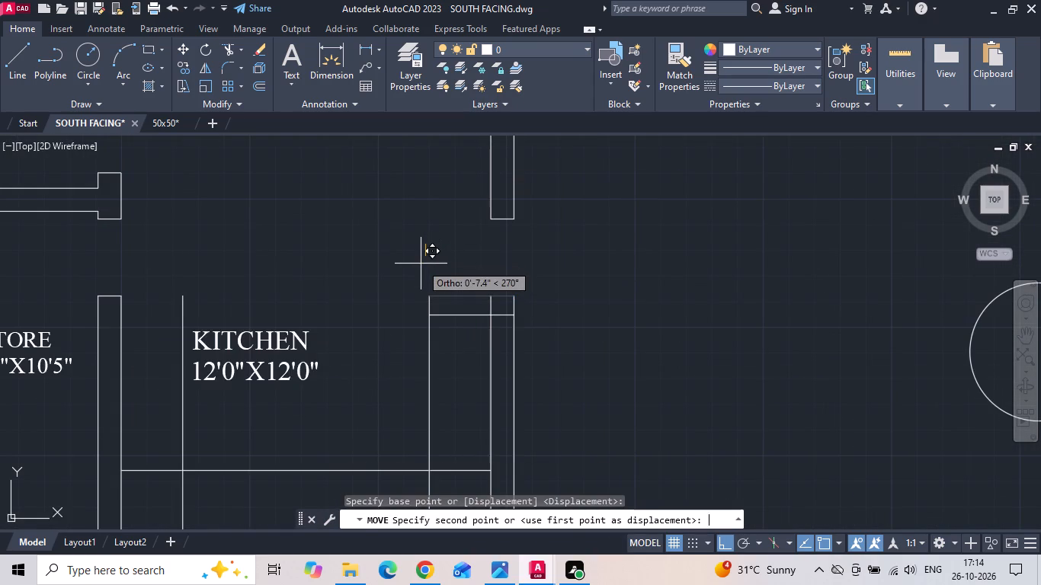
pyautogui.press('space')
pyautogui.moveTo(468, 302); pyautogui.dragTo(466, 313)
pyautogui.press('Escape')
# Draw a short horizontal line closing the east wall's end on the south side of the utility door opening.
pyautogui.write('L')
pyautogui.press('space')
pyautogui.scroll(1, 465, 310)
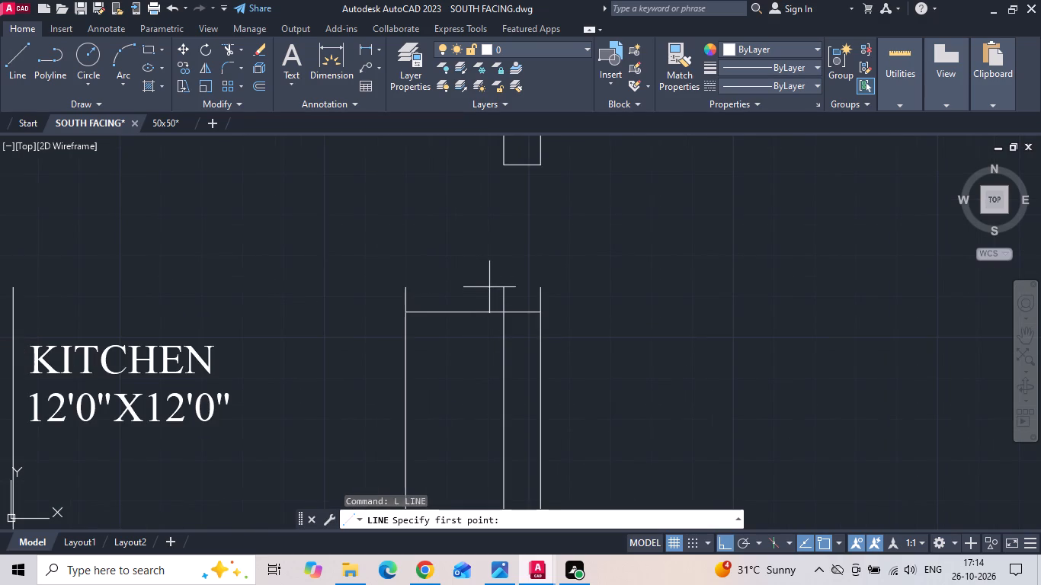
pyautogui.click(499, 289)
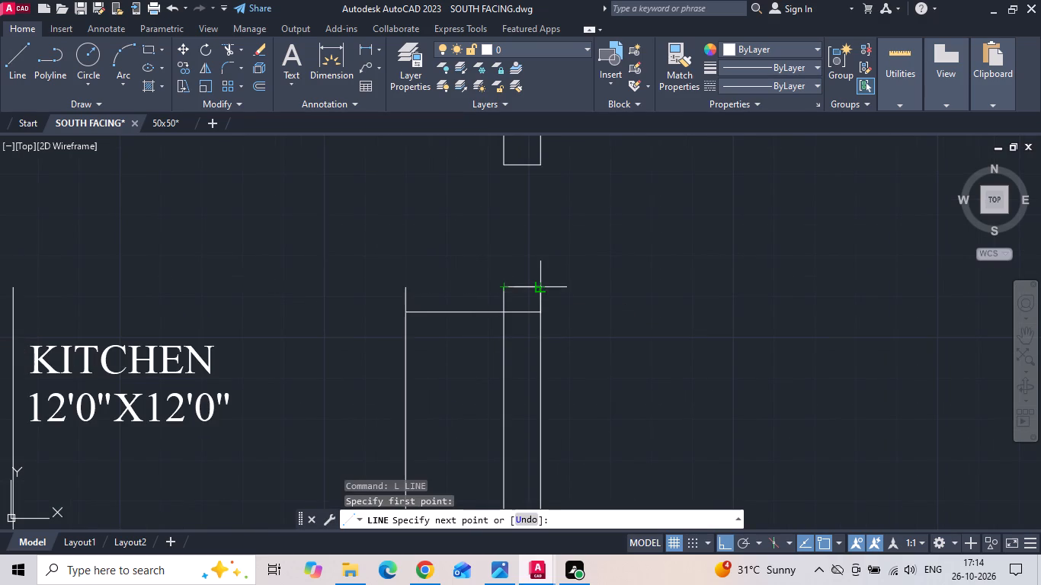
pyautogui.click(543, 290)
pyautogui.press('Escape')
# Trim the east counter's stub, its end line inside the wall, and the overlapping counter edges at the kitchen's southeast and southwest corners.
pyautogui.write('TR')
pyautogui.press('space')
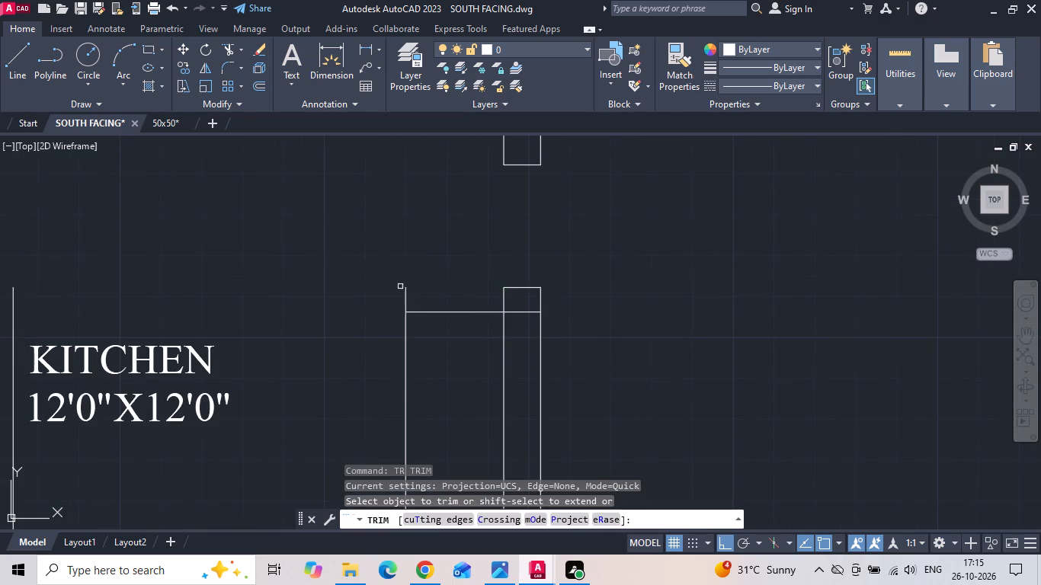
pyautogui.click(402, 302)
pyautogui.click(421, 302)
pyautogui.click(511, 313)
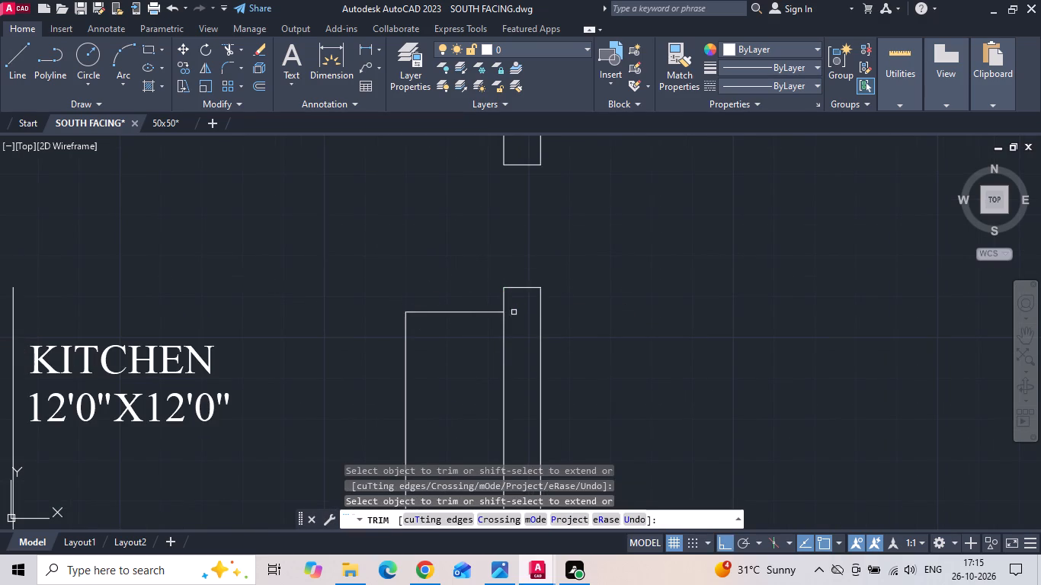
pyautogui.scroll(-2, 690, 280)
pyautogui.scroll(1, 570, 424)
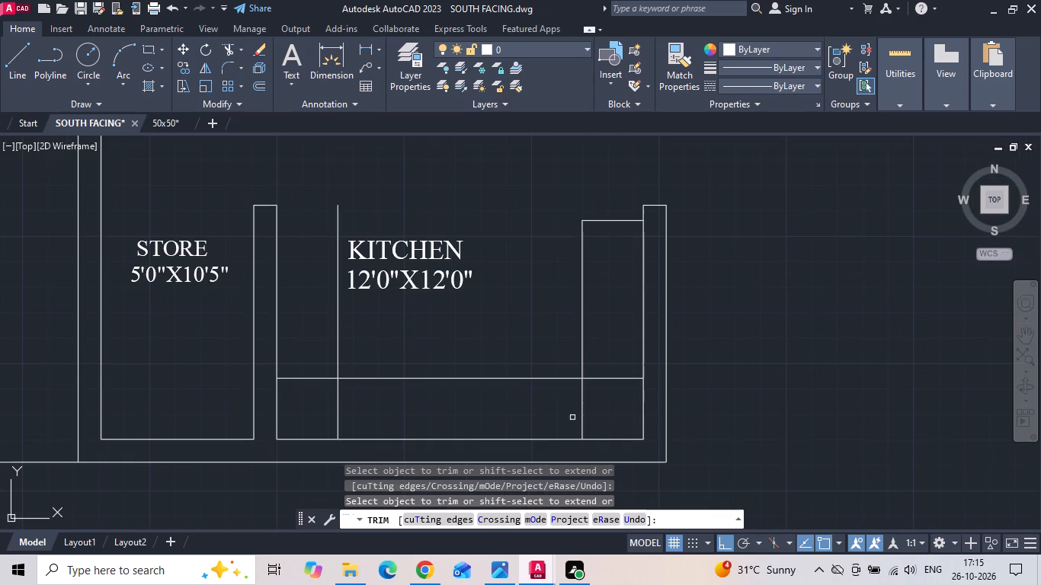
pyautogui.moveTo(572, 417); pyautogui.dragTo(619, 369)
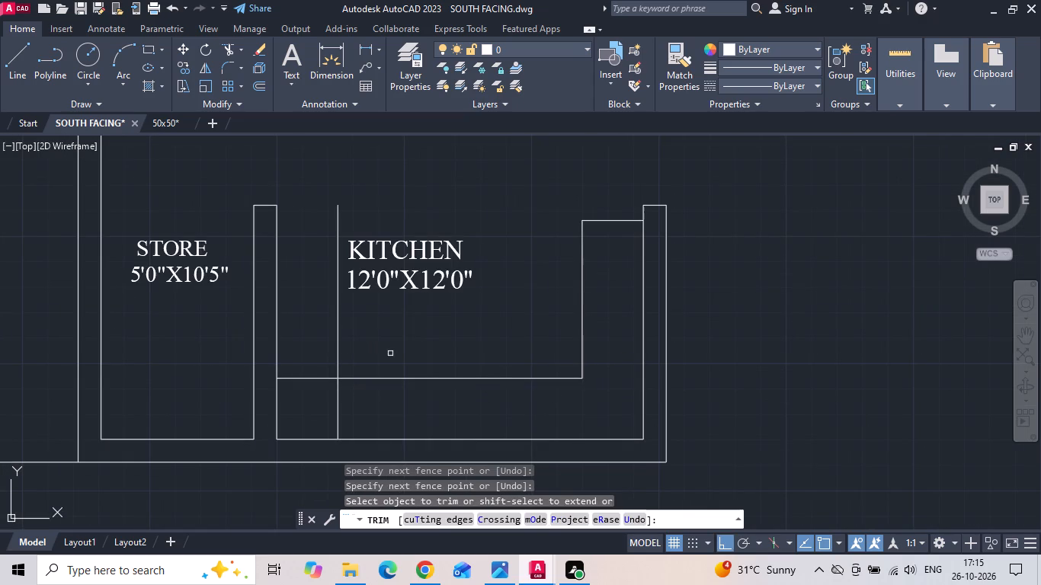
pyautogui.click(316, 376)
pyautogui.click(312, 397)
pyautogui.press('Escape')
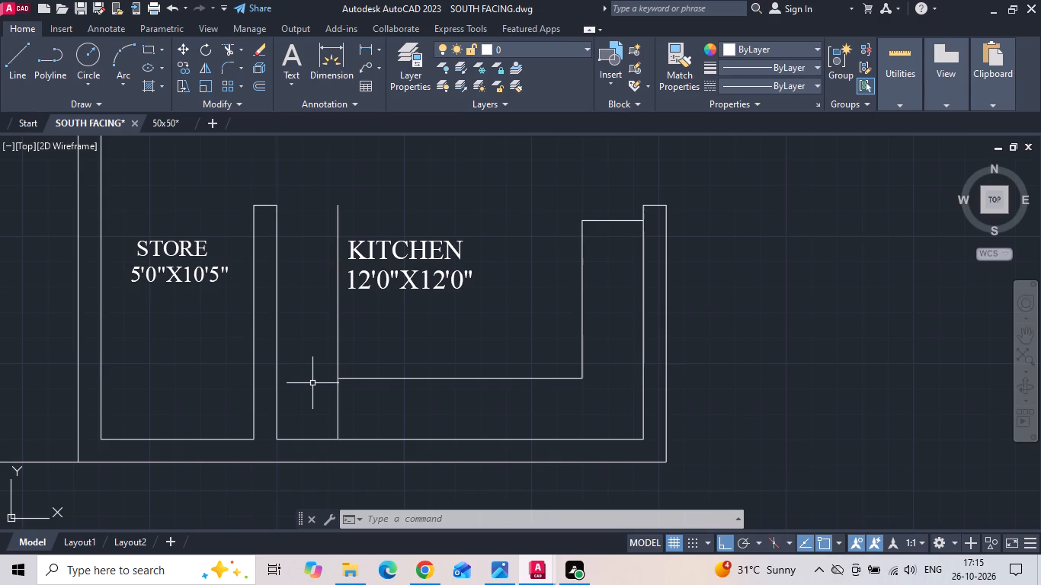
# Save the drawing.
pyautogui.hotkey('ctrl', 's')
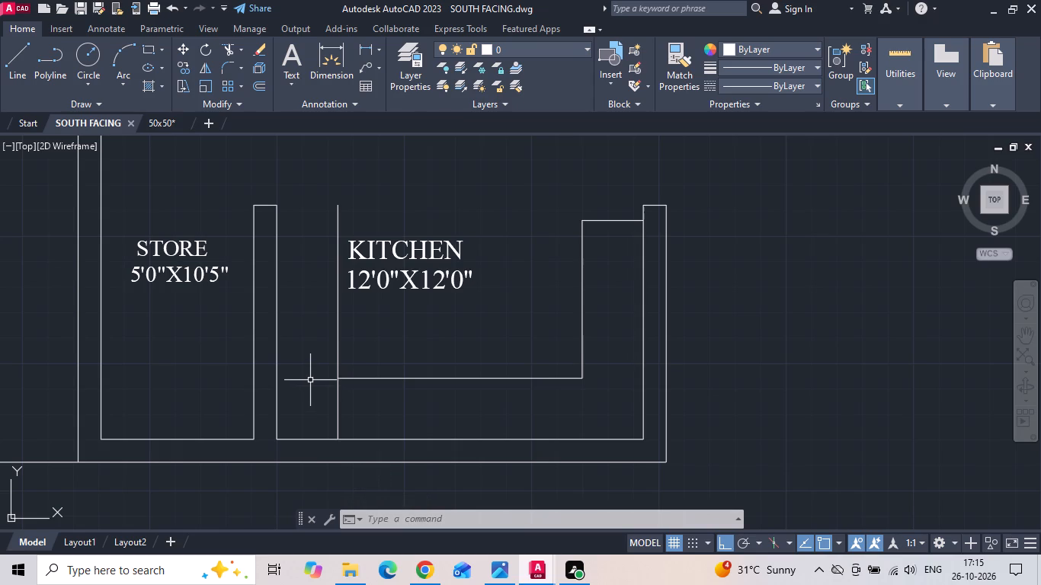
# Draw a horizontal line from the east counter's northwest corner straight west across the kitchen to the wall beside the store.
pyautogui.scroll(-2, 289, 363)
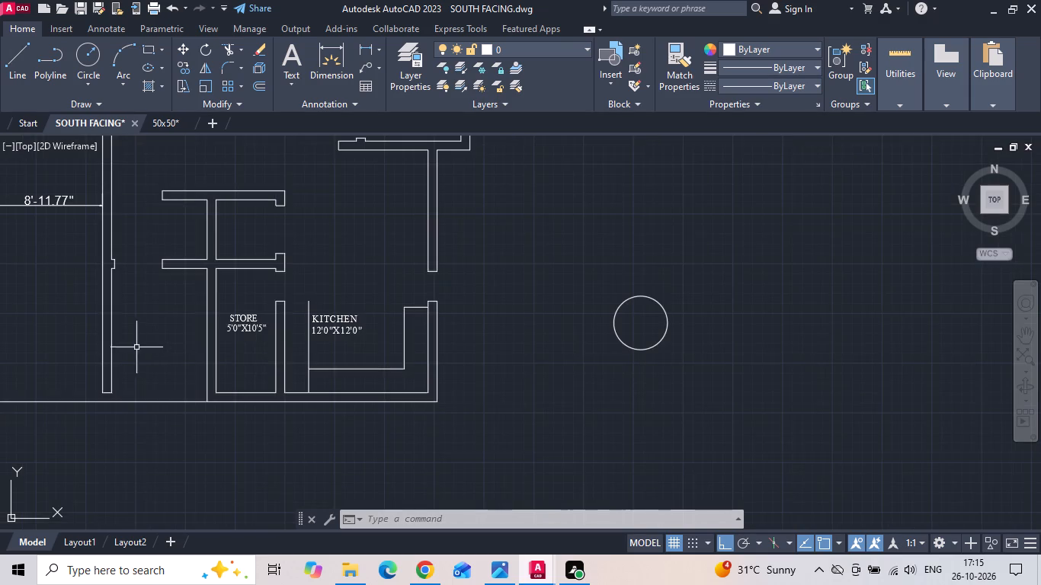
pyautogui.moveTo(159, 337); pyautogui.dragTo(461, 345, button='middle')
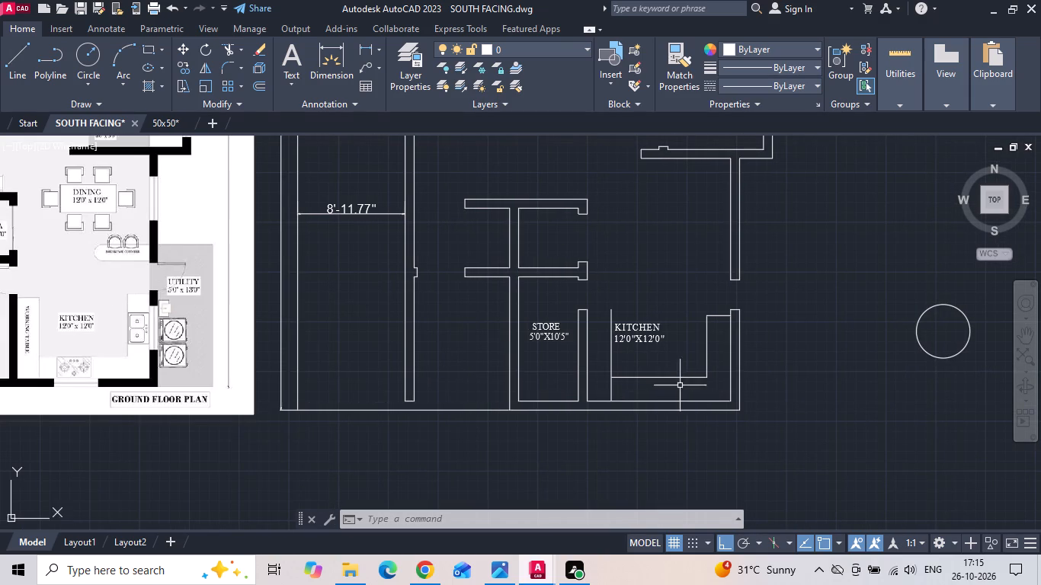
pyautogui.scroll(2, 671, 371)
pyautogui.moveTo(603, 305); pyautogui.dragTo(480, 305, button='middle')
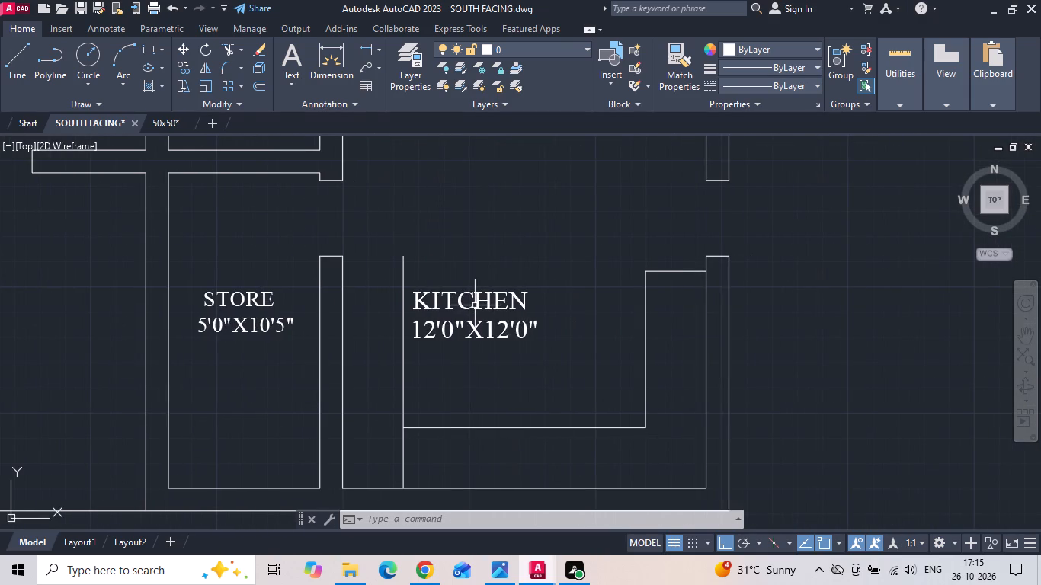
pyautogui.write('L')
pyautogui.press('space')
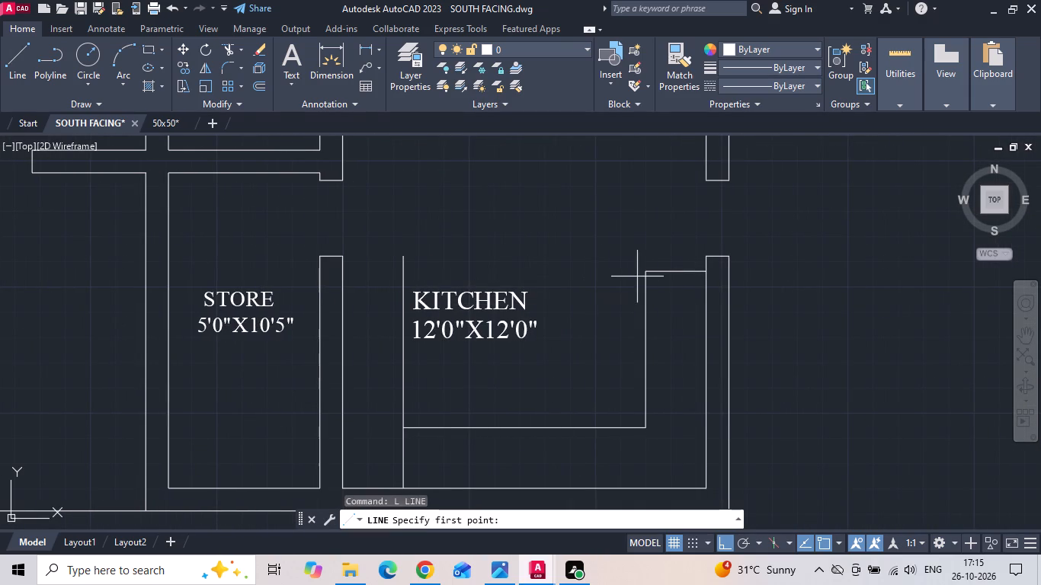
pyautogui.click(645, 274)
pyautogui.scroll(1, 328, 278)
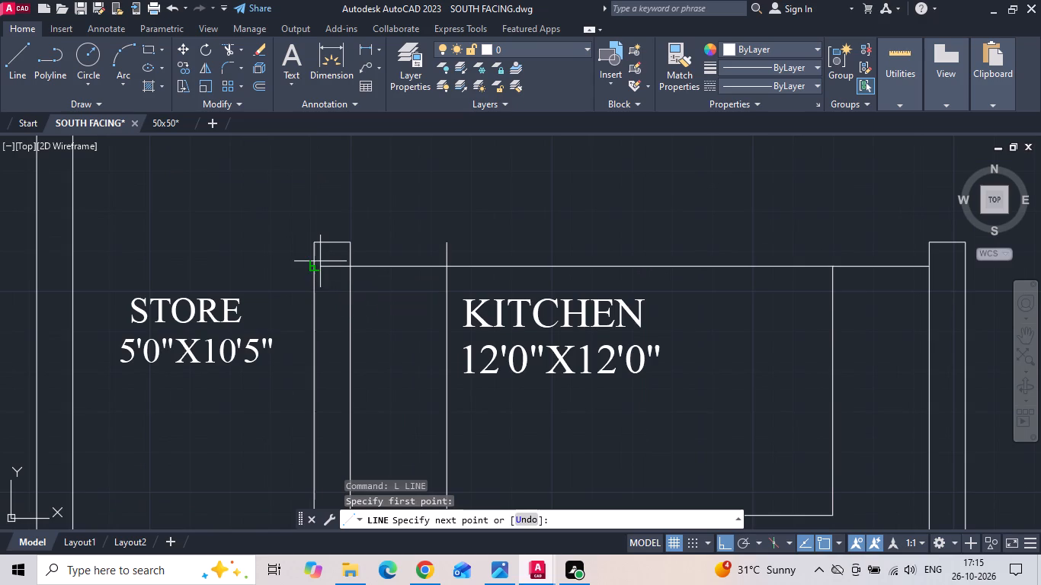
pyautogui.click(320, 261)
pyautogui.press('Escape')
# Trim the horizontal line inside the store wall and between the counters, plus the west counter edge's stub north of it.
pyautogui.write('TR')
pyautogui.press('space')
pyautogui.press('space')
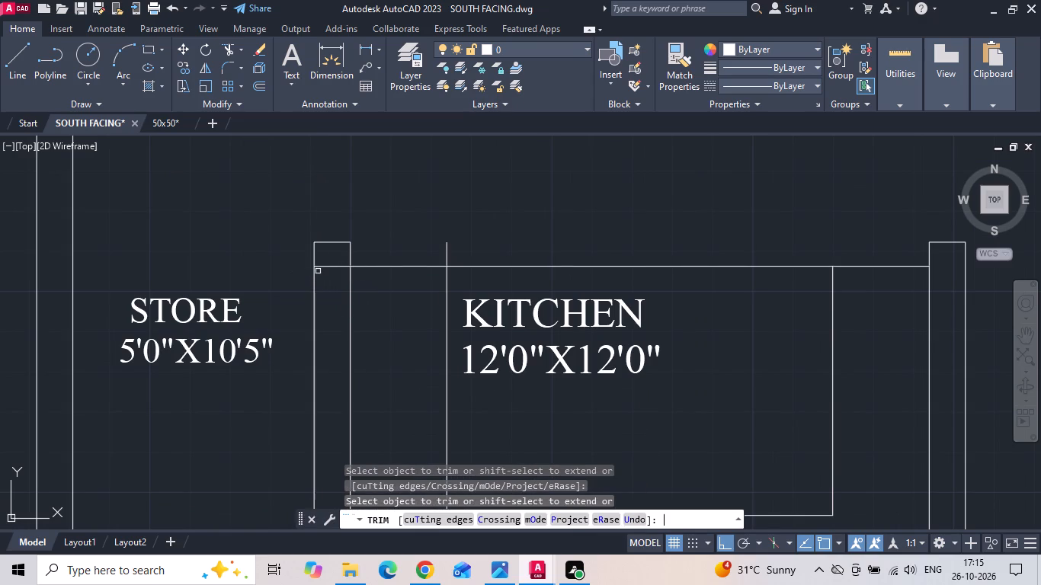
pyautogui.click(328, 266)
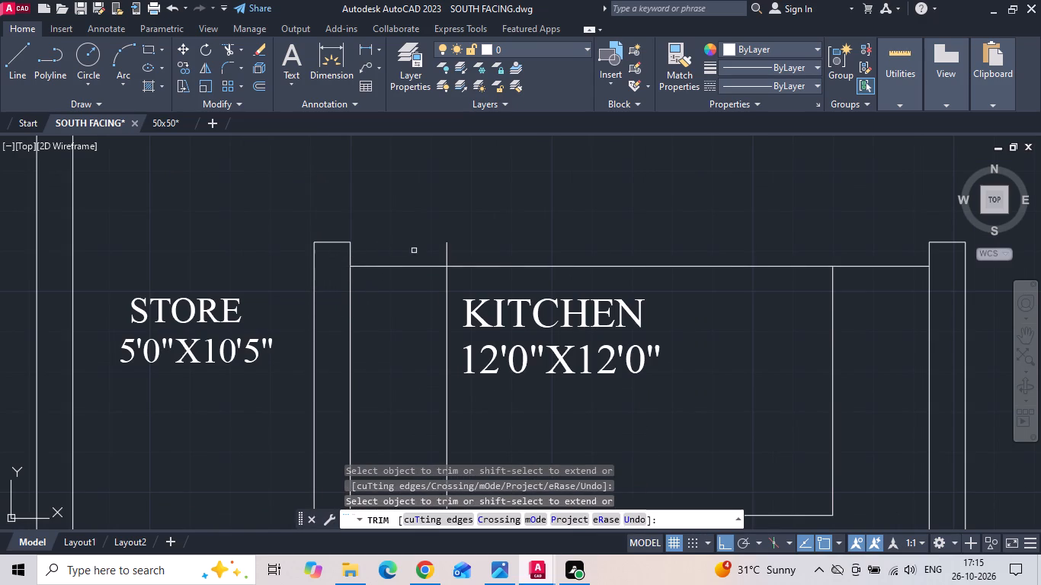
pyautogui.scroll(-1, 427, 252)
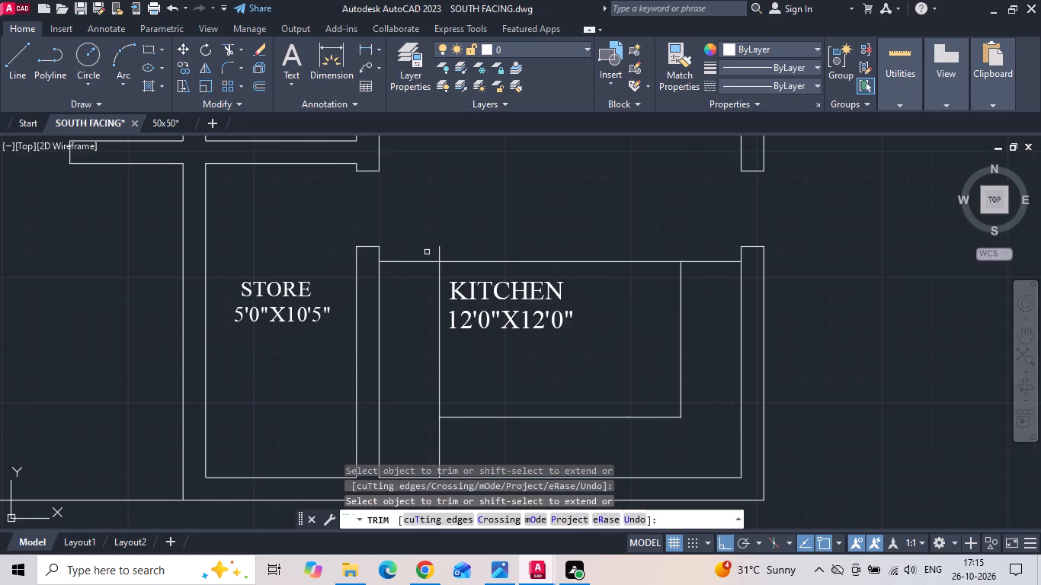
pyautogui.click(427, 252)
pyautogui.click(477, 263)
pyautogui.press('Escape')
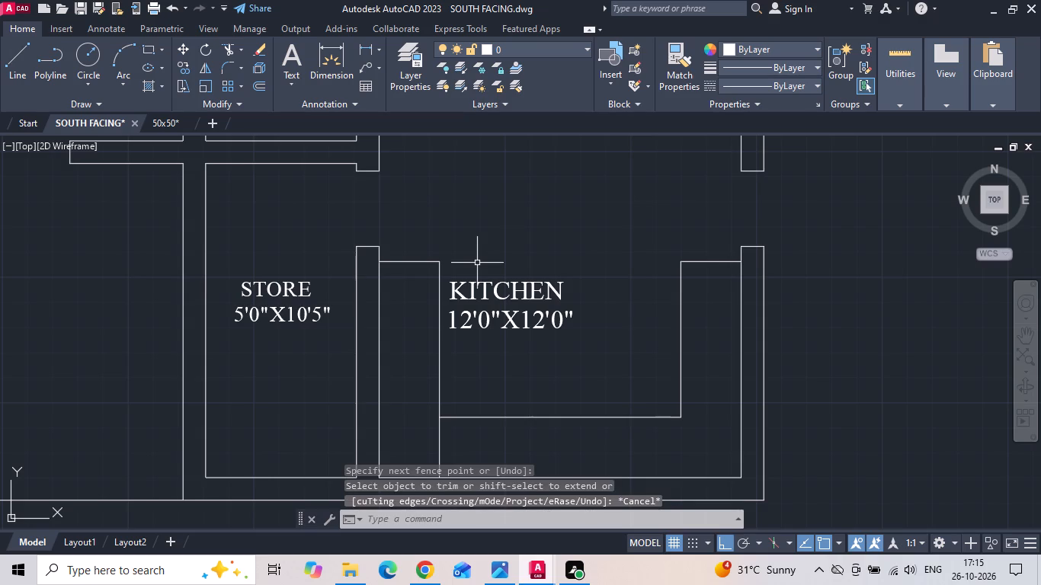
# Save the drawing.
pyautogui.hotkey('ctrl', 's')
pyautogui.hotkey('ctrl', 's')
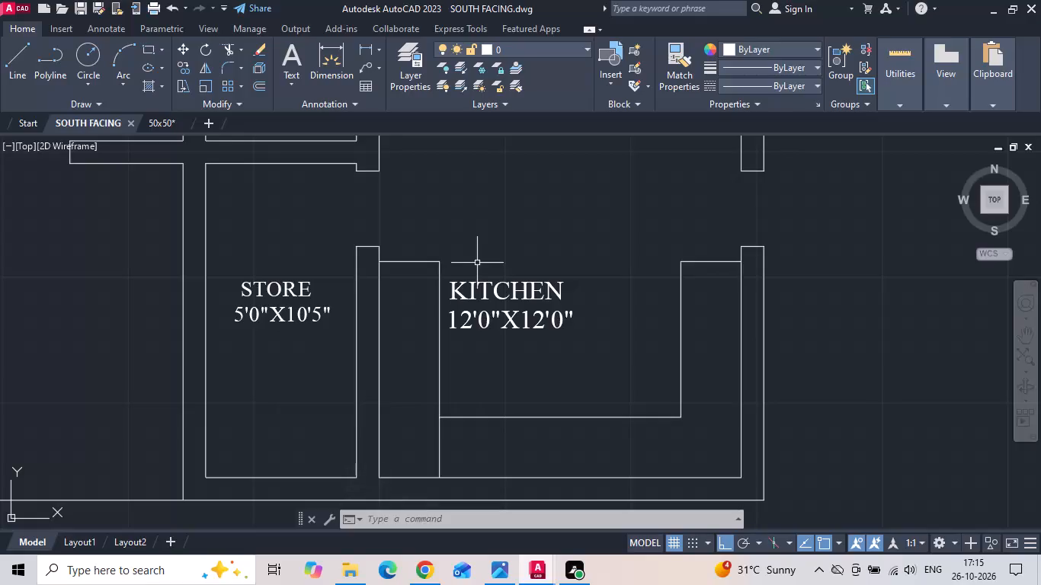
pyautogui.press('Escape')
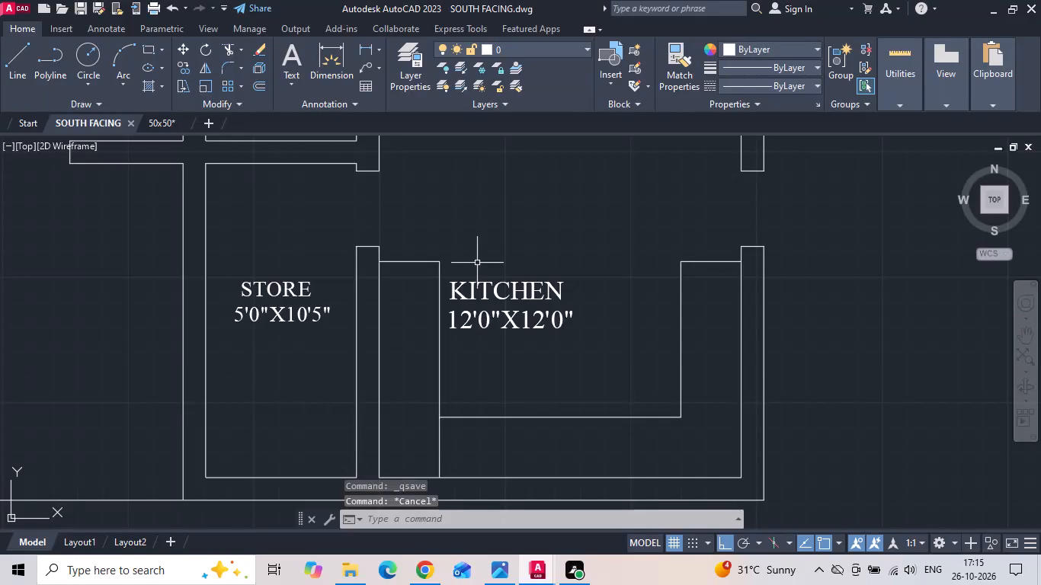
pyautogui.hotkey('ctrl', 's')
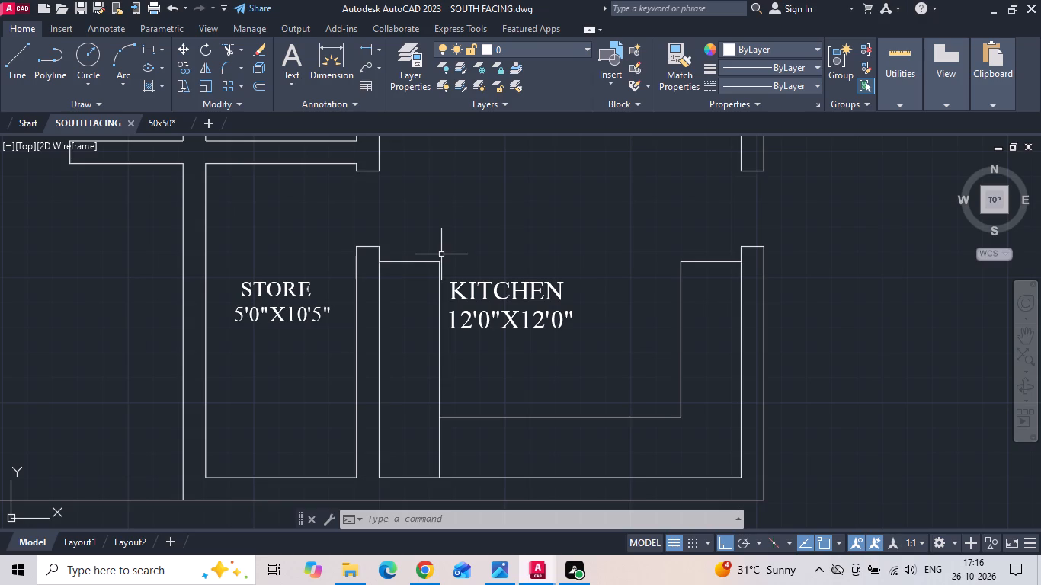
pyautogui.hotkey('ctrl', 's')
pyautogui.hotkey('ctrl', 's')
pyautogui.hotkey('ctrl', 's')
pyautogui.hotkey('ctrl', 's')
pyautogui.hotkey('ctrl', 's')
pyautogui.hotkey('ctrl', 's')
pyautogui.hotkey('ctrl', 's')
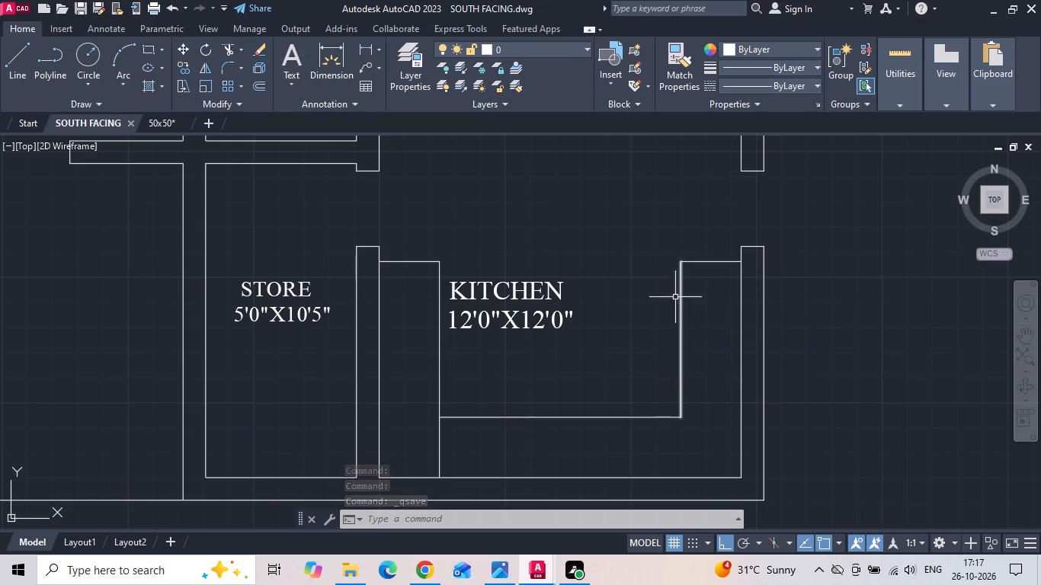
# Move the KITCHEN 12'0"X12'0" label about 1'-7" straight east, between the two side counters.
pyautogui.scroll(-2, 666, 311)
pyautogui.click(591, 321)
pyautogui.rightClick(591, 321)
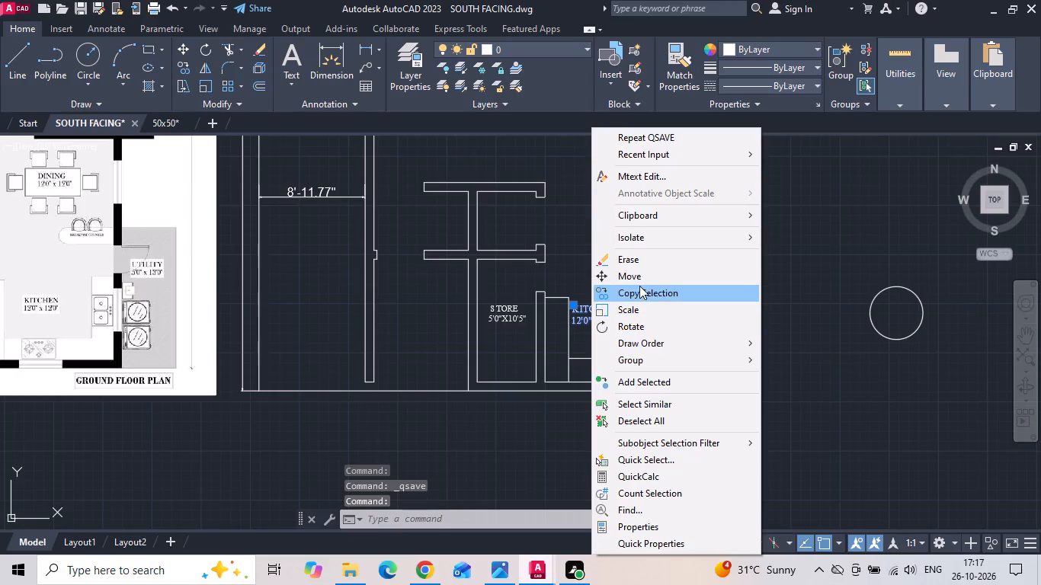
pyautogui.click(642, 280)
pyautogui.moveTo(785, 388); pyautogui.dragTo(795, 393)
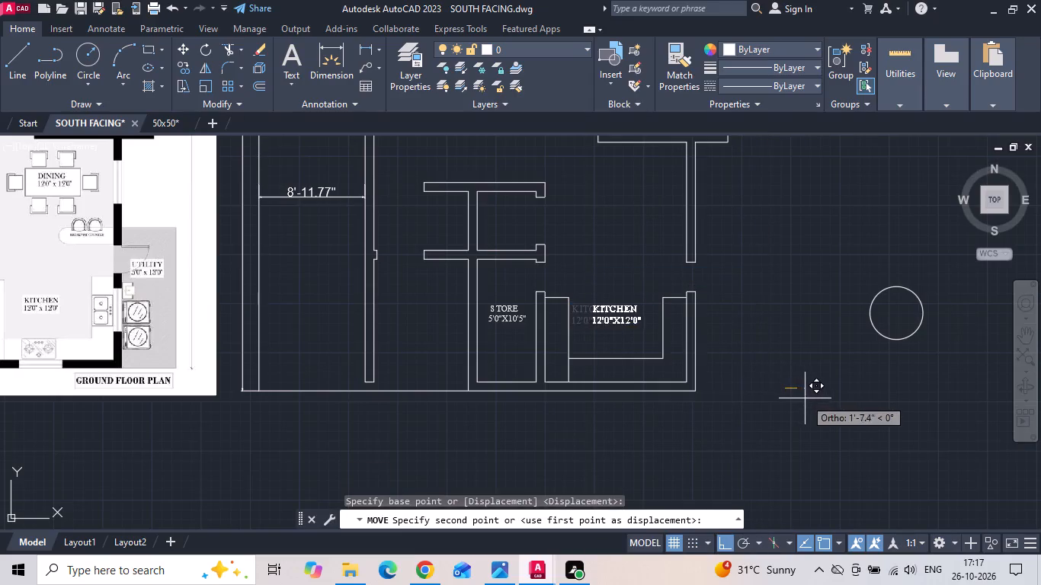
pyautogui.click(805, 398)
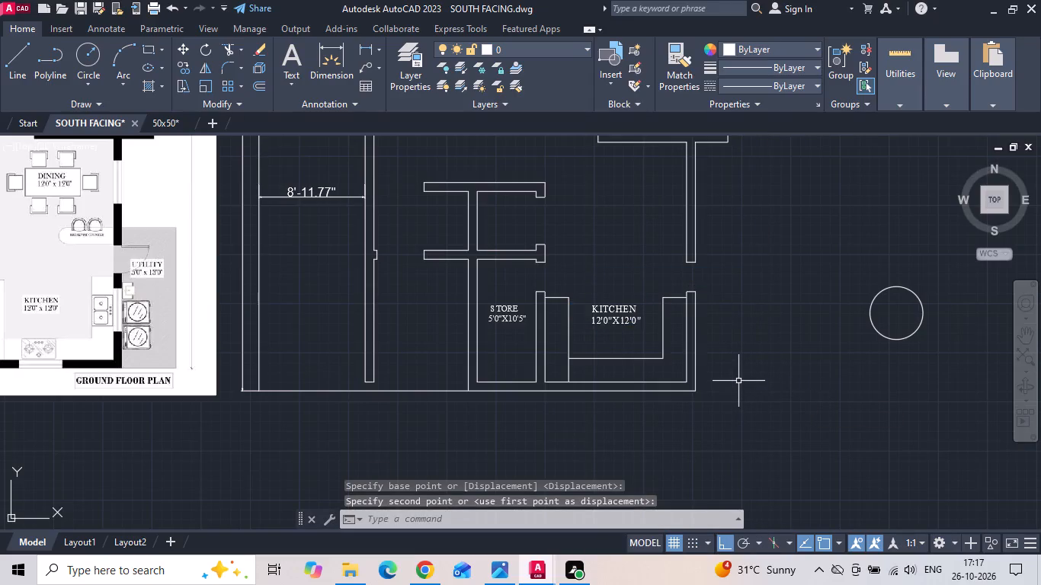
# Copy the KITCHEN 12'0"X12'0" label about 10'-3" straight north into the dining area.
pyautogui.scroll(-1, 733, 379)
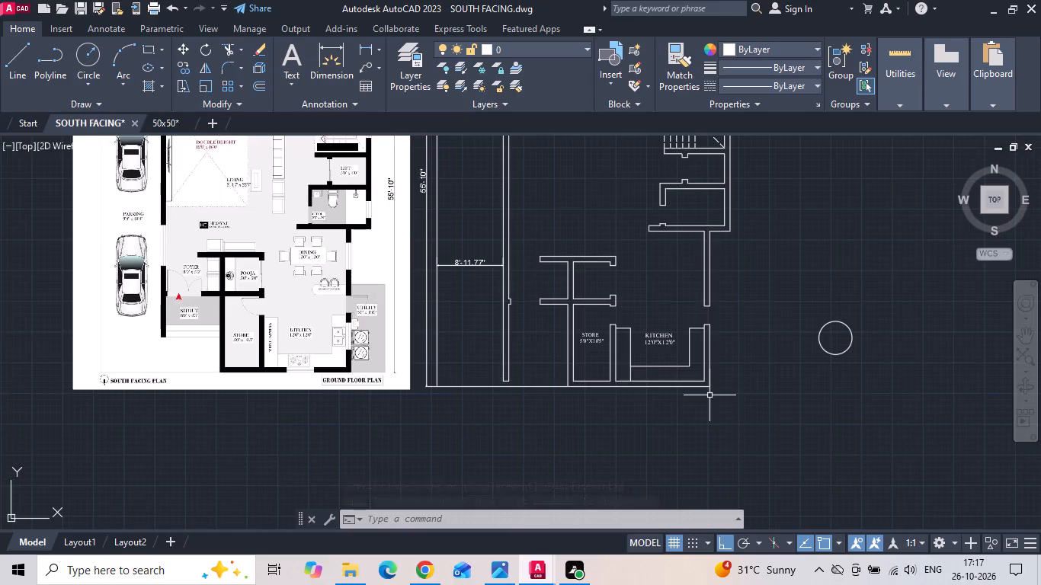
pyautogui.moveTo(668, 292); pyautogui.dragTo(678, 350, button='middle')
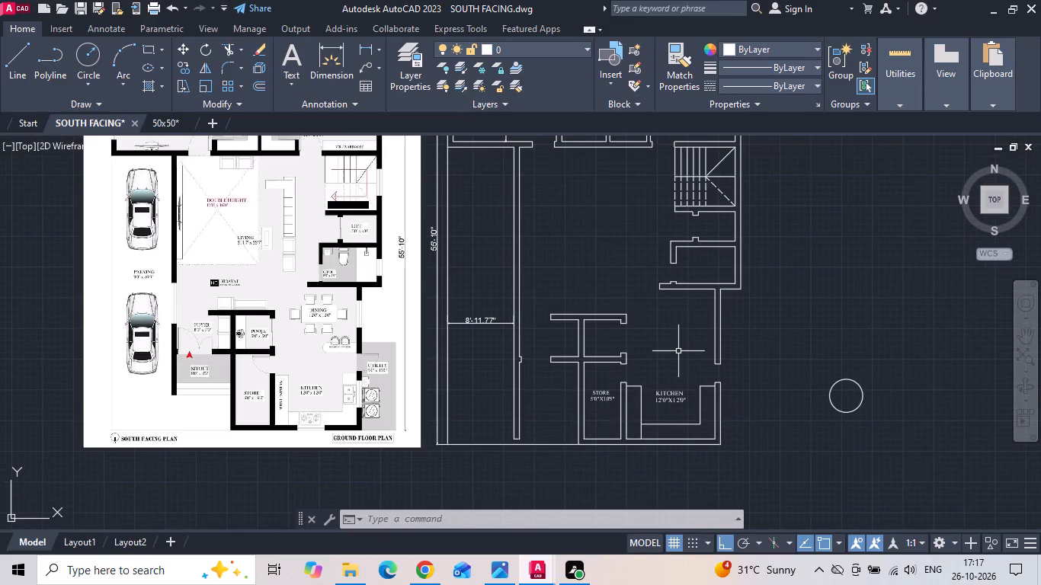
pyautogui.middleClick(649, 276)
pyautogui.click(664, 388)
pyautogui.click(664, 398)
pyautogui.rightClick(664, 398)
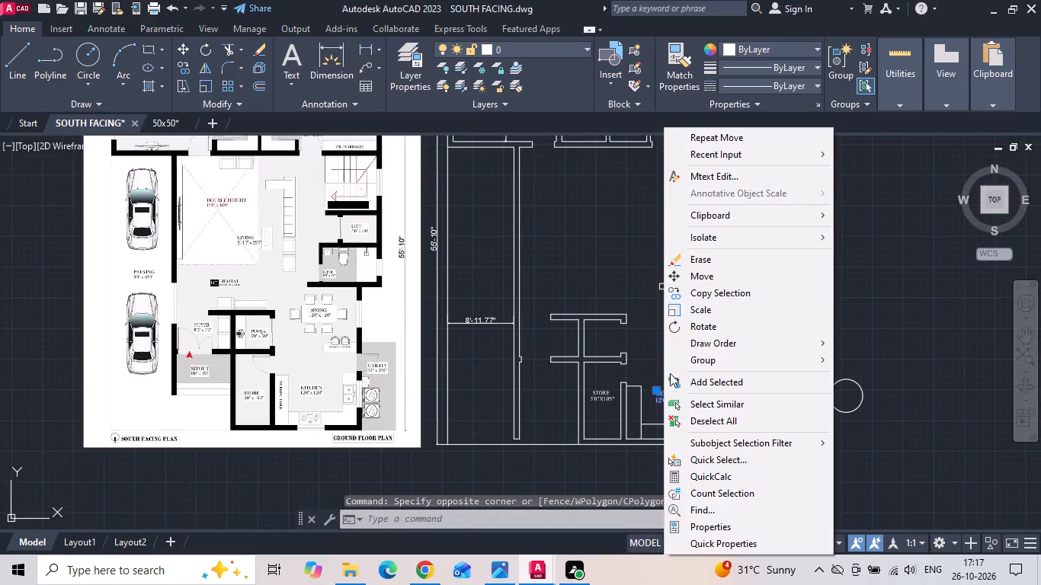
pyautogui.click(696, 294)
pyautogui.scroll(1, 695, 374)
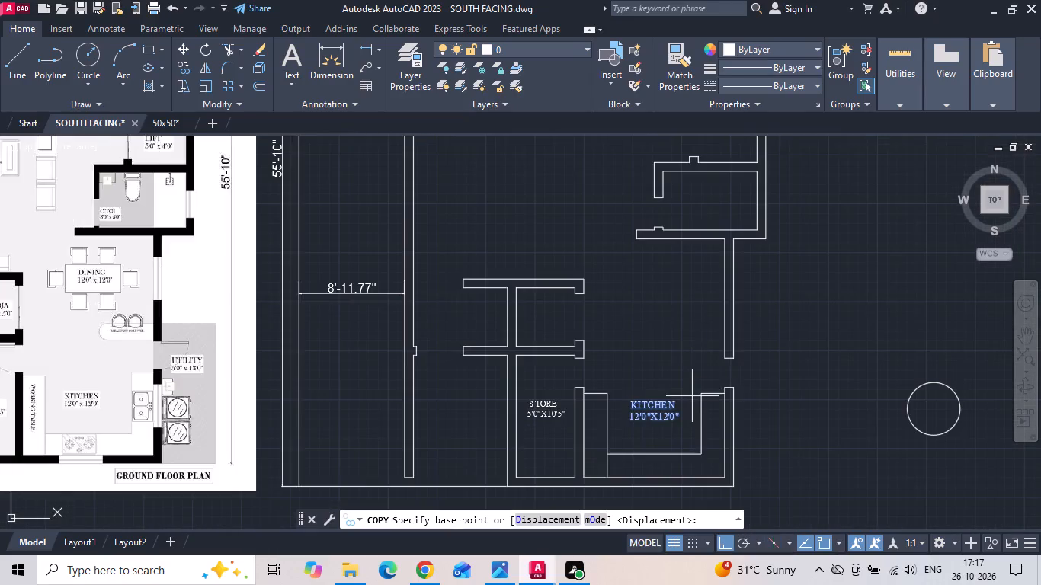
pyautogui.click(691, 396)
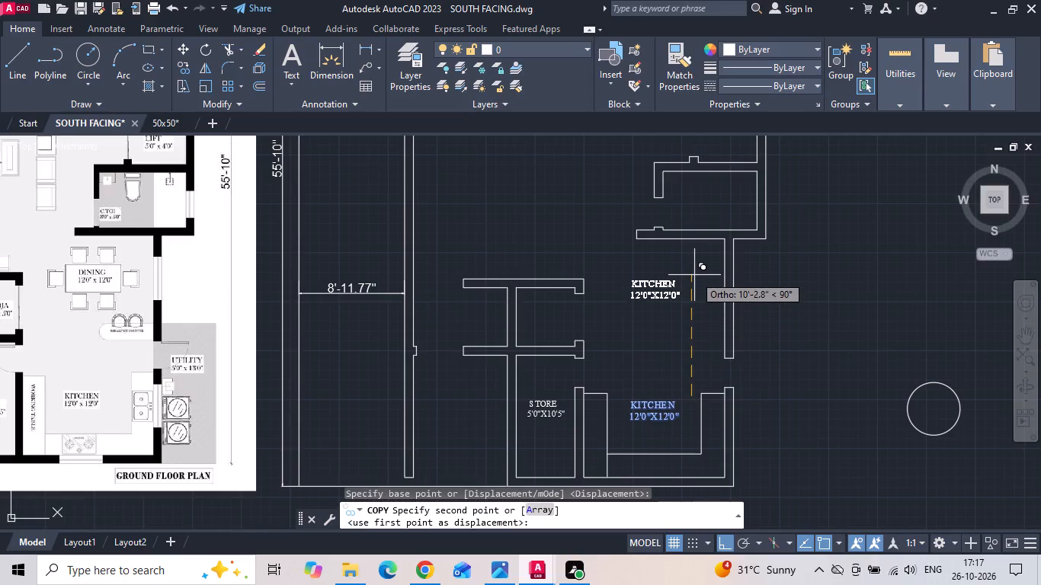
pyautogui.click(694, 274)
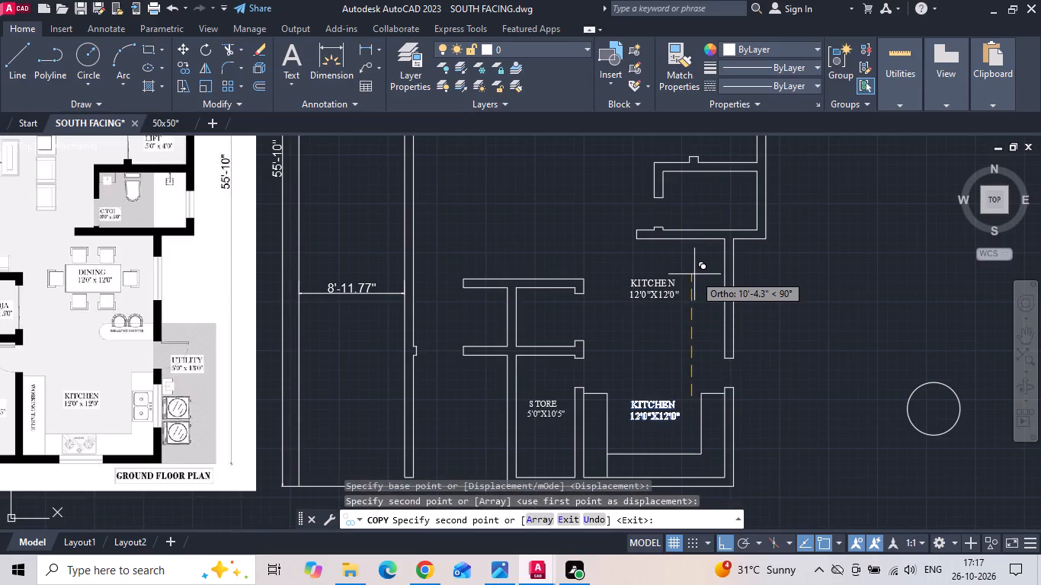
# Finish copying the KITCHEN label with the single copy placed in the dining area.
pyautogui.press('Escape')
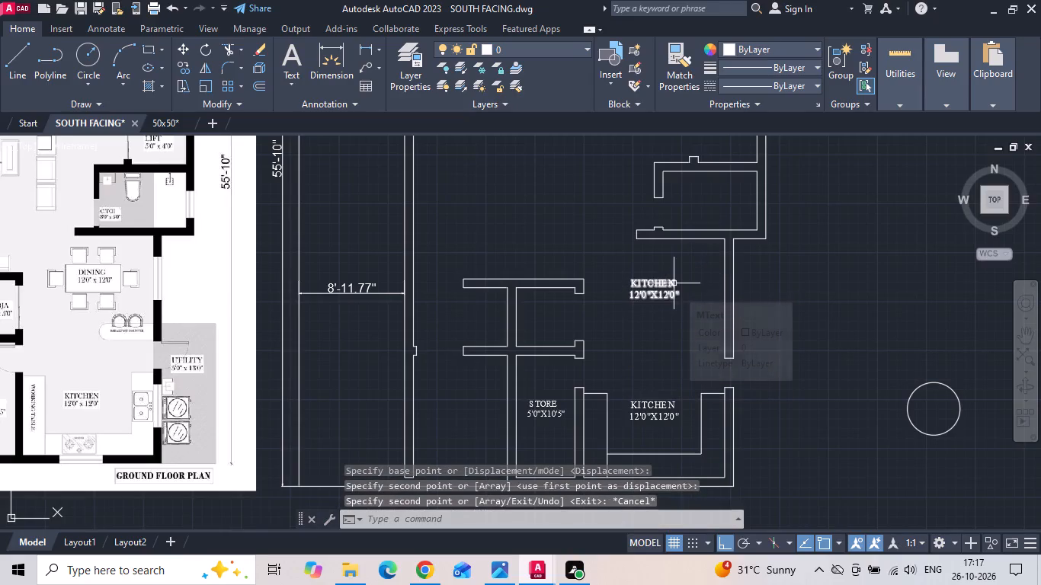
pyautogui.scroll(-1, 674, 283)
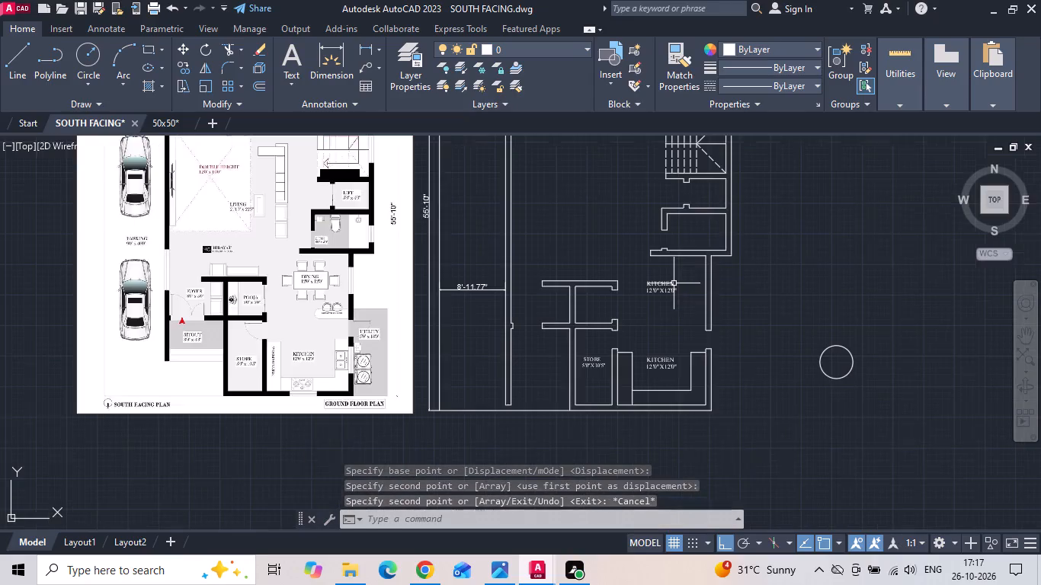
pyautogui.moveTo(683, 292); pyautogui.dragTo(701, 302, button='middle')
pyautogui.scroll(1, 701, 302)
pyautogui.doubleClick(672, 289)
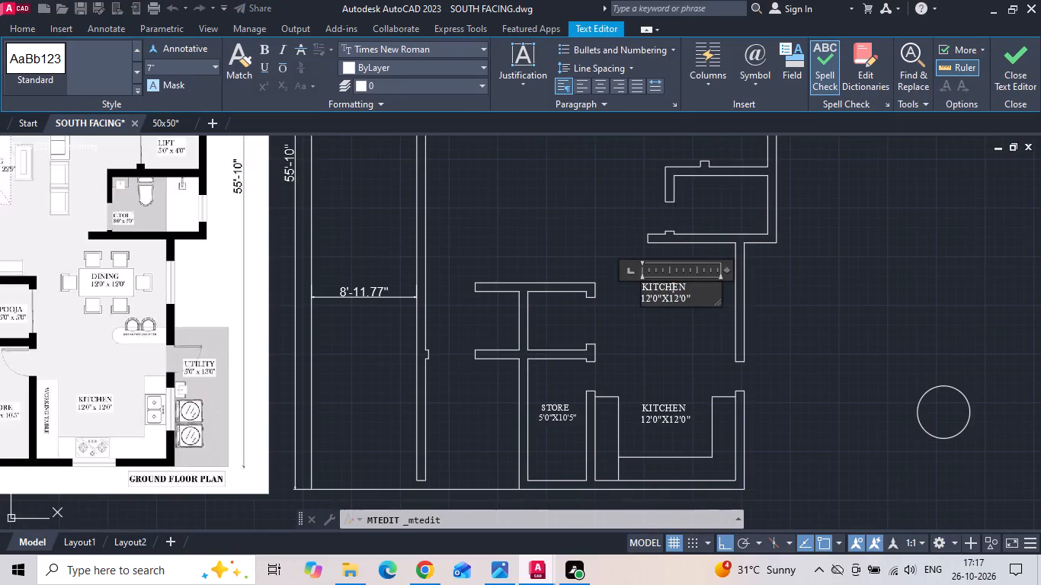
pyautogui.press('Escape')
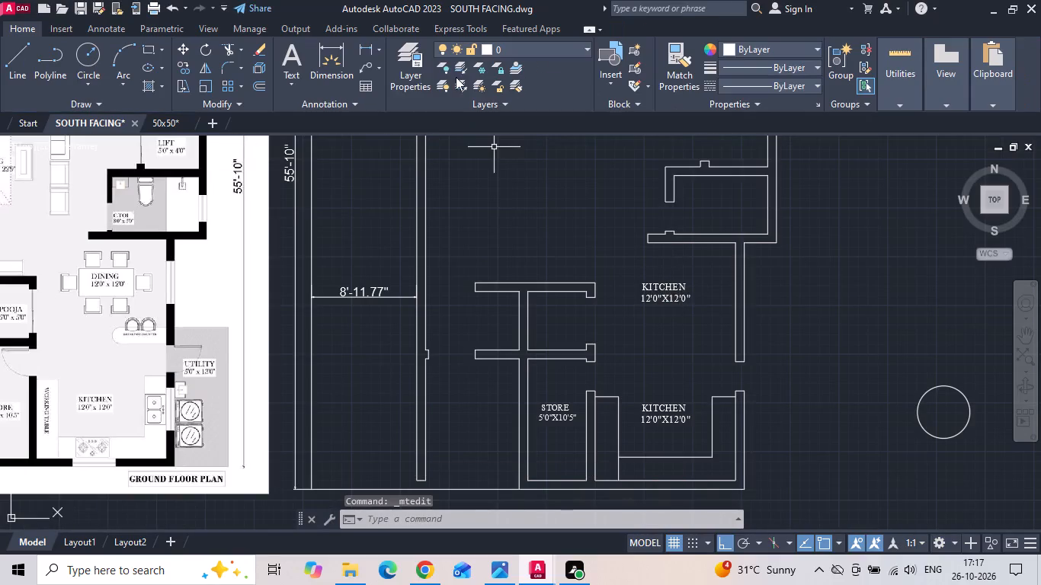
# Measure the inside north-south distance from the kitchen's south-east corner to the toilet's south wall with a linear dimension.
pyautogui.click(363, 50)
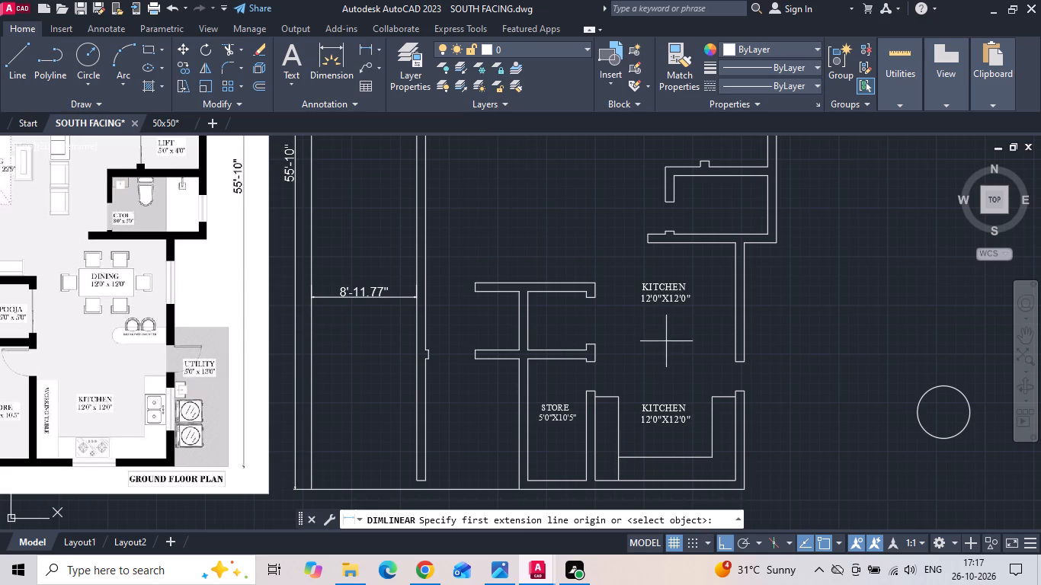
pyautogui.click(738, 478)
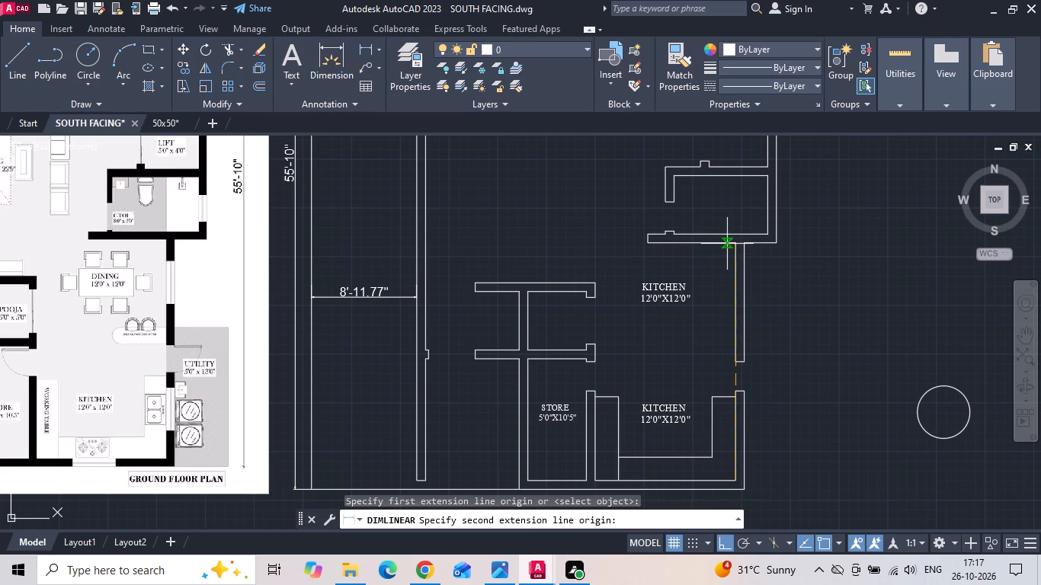
pyautogui.click(731, 243)
pyautogui.press('Escape')
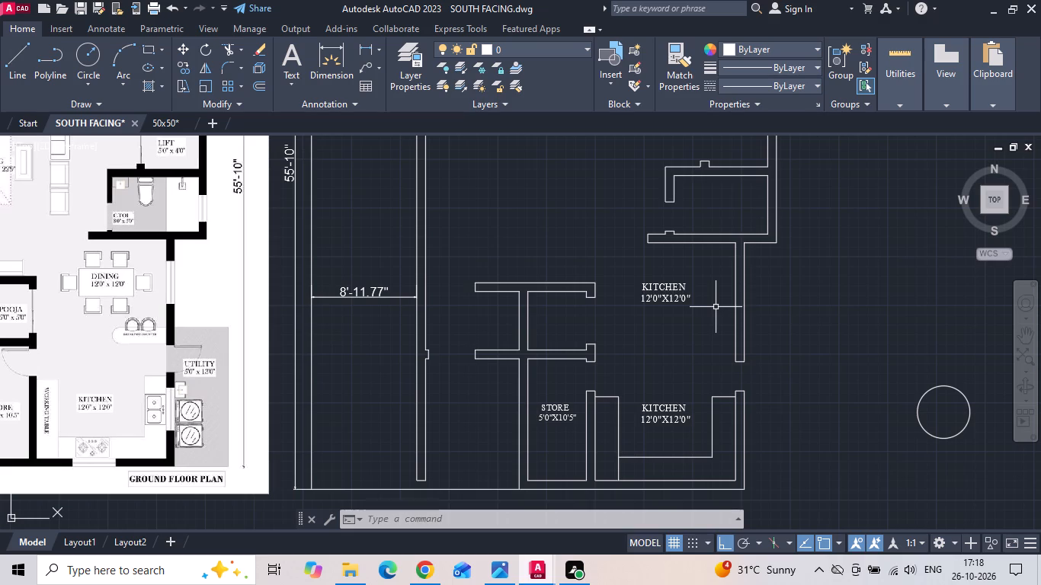
# Save the drawing.
pyautogui.hotkey('ctrl', 's')
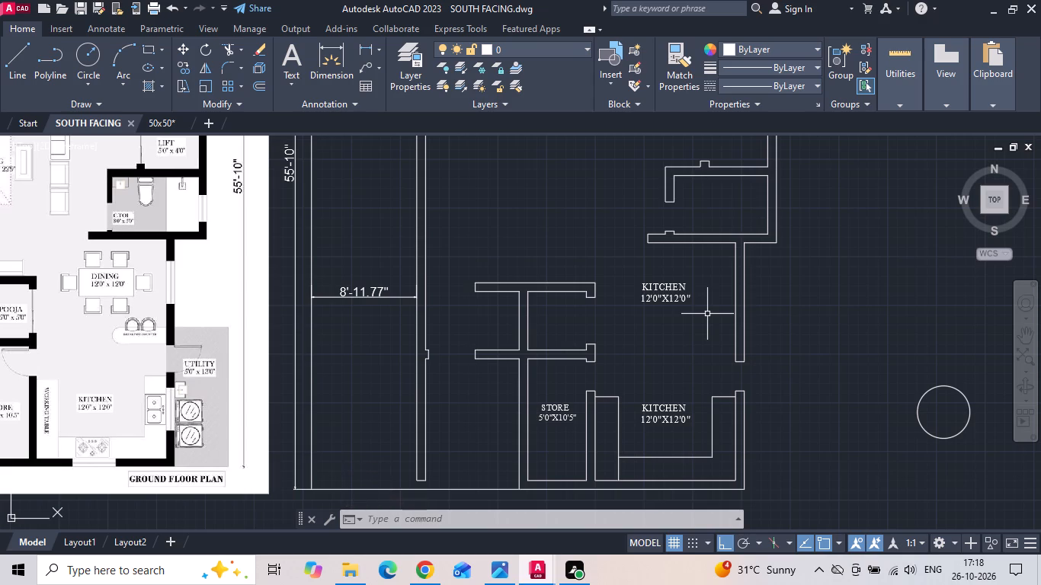
# Change the size in the KITCHEN label between the counters to 12'0"X10'5".
pyautogui.doubleClick(682, 420)
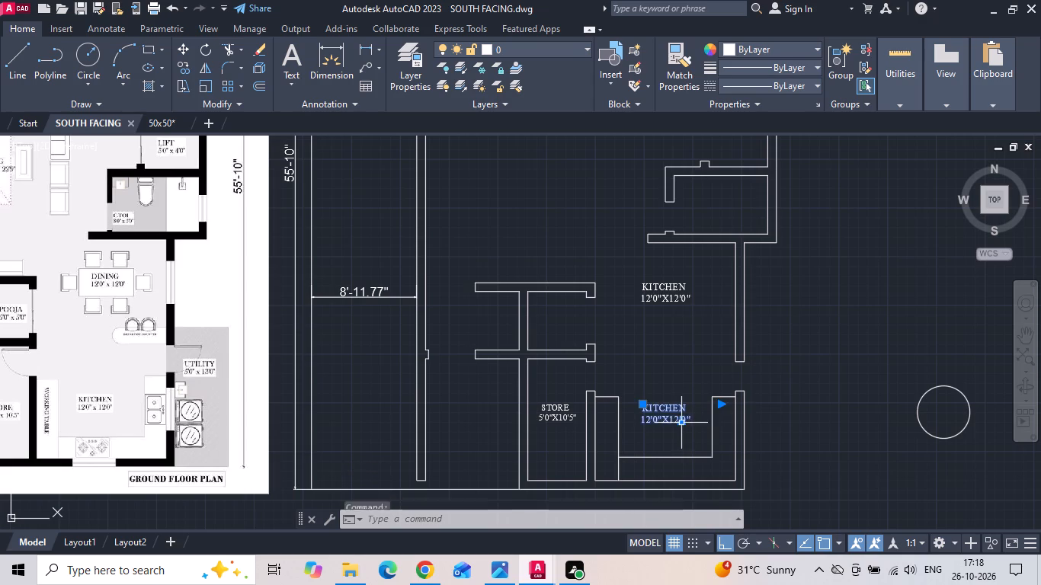
pyautogui.scroll(2, 681, 428)
pyautogui.click(668, 408)
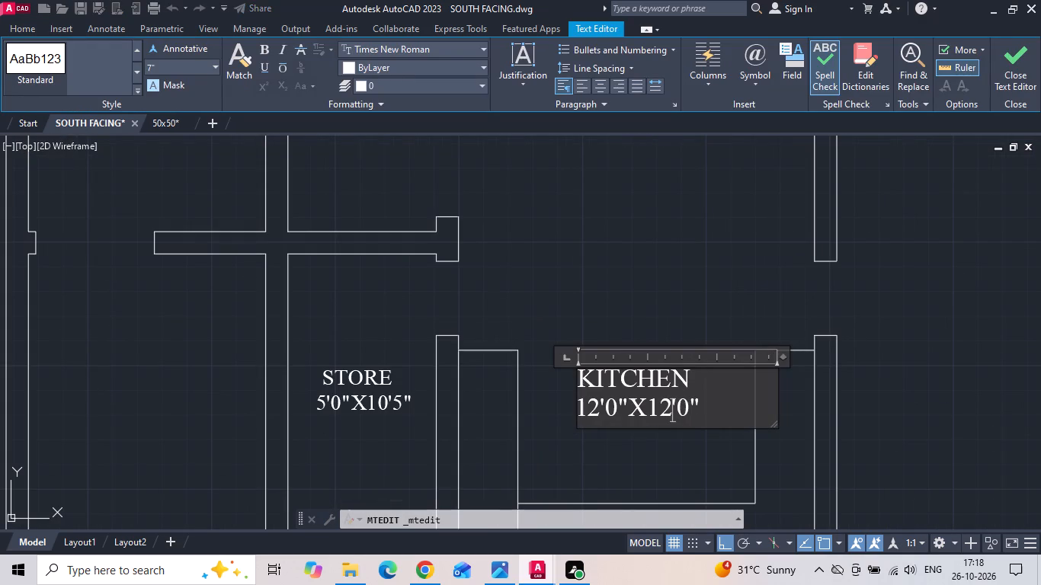
pyautogui.press('BackSpace')
pyautogui.press('0')
pyautogui.click(687, 420)
pyautogui.press('BackSpace')
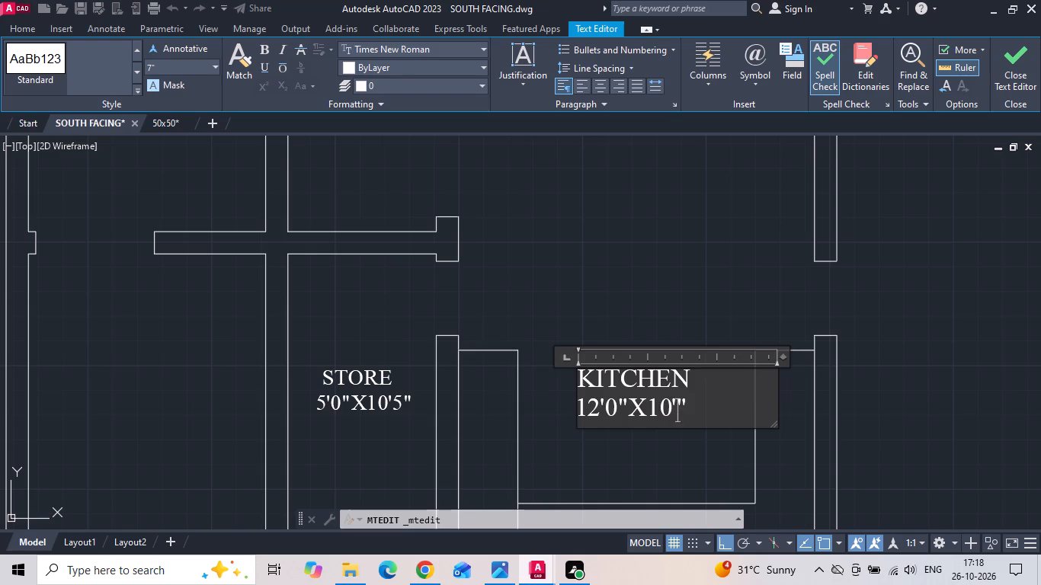
pyautogui.press('5')
pyautogui.scroll(-1, 651, 452)
pyautogui.click(644, 353)
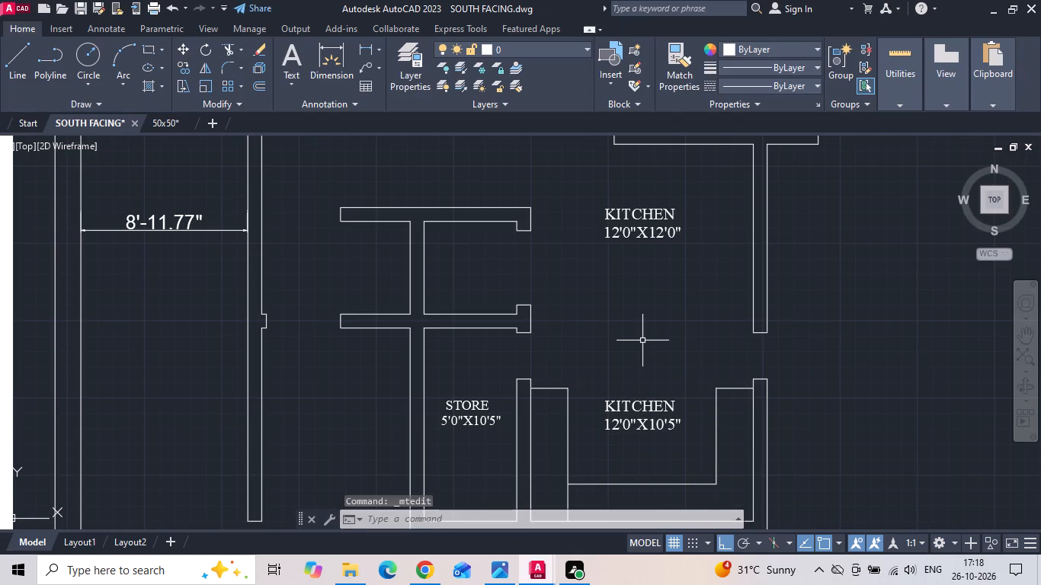
# Start a linear dimension in the redrawn floor plan.
pyautogui.scroll(-1, 648, 340)
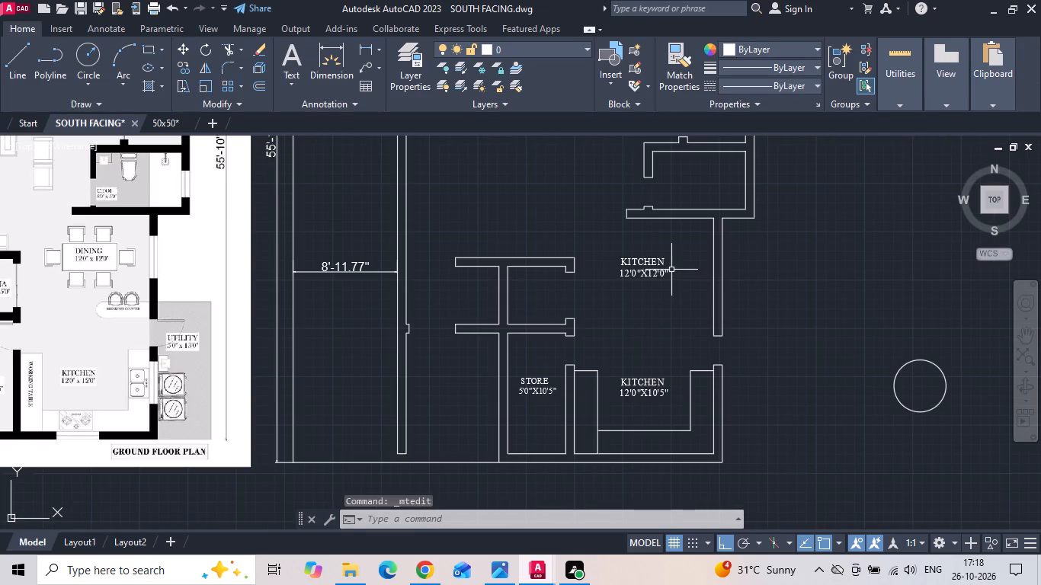
pyautogui.click(375, 47)
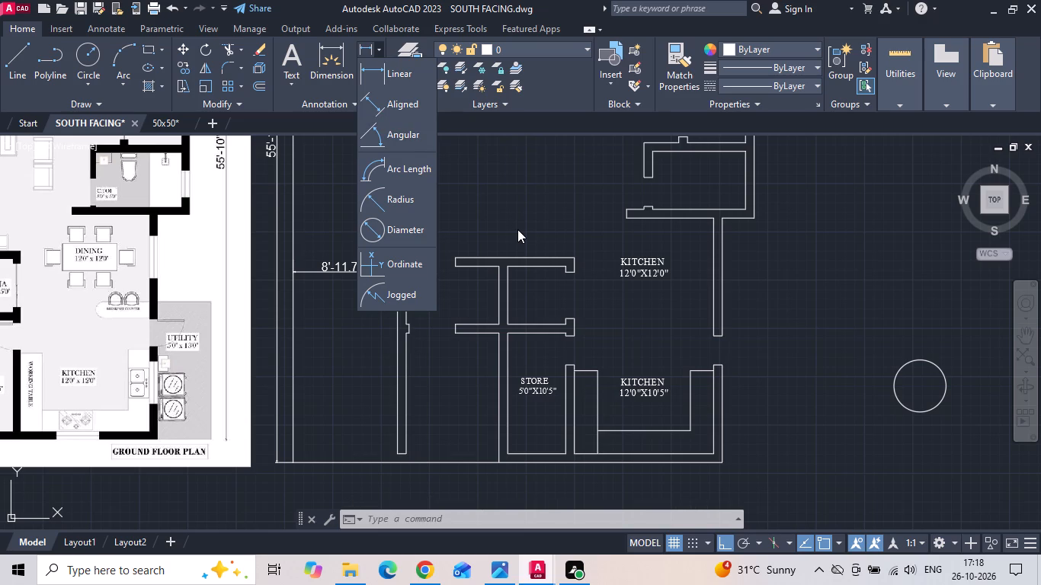
pyautogui.click(408, 85)
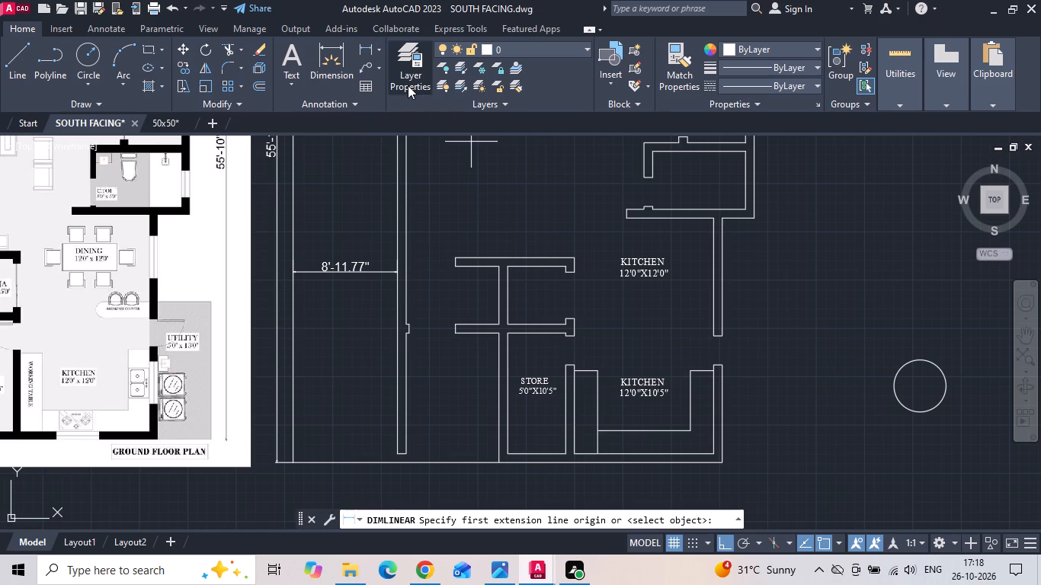
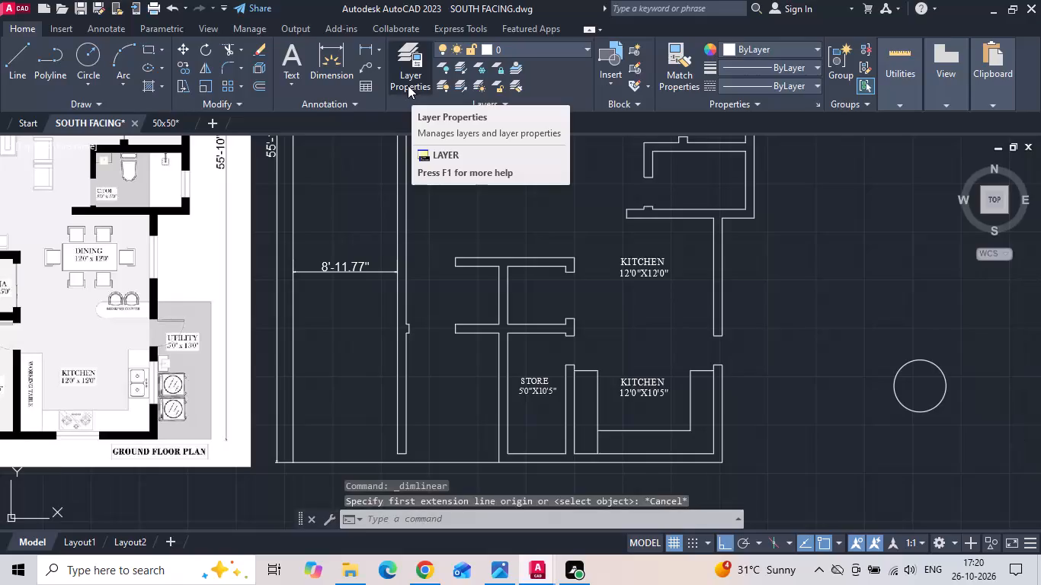
# Save the drawing.
pyautogui.hotkey('ctrl', 's')
pyautogui.hotkey('ctrl', 's')
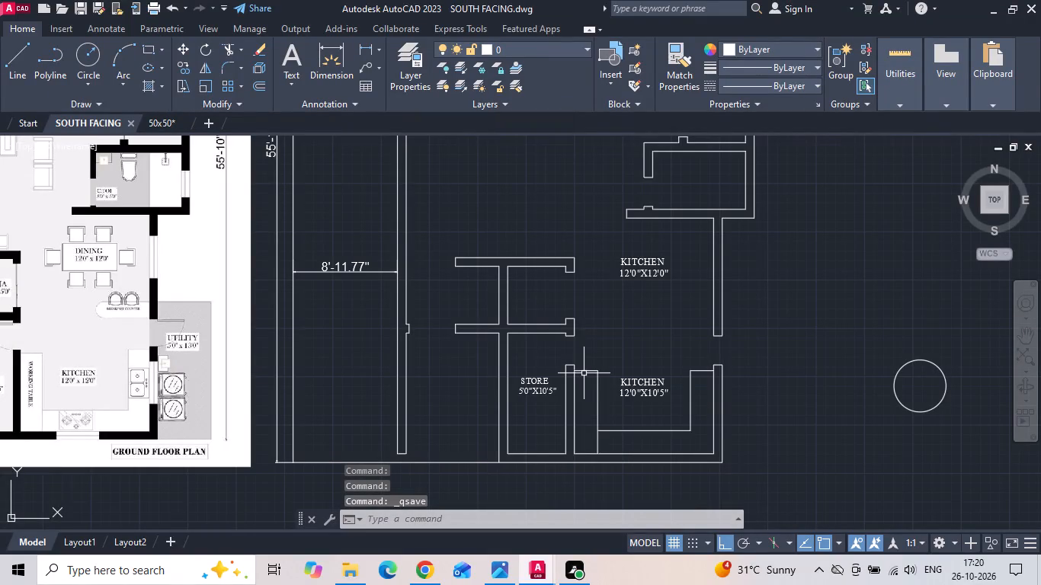
# Measure the dining area's north-south distance from the wall north of the store to the toilet's south wall with a linear dimension.
pyautogui.scroll(-1, 585, 373)
pyautogui.scroll(1, 611, 363)
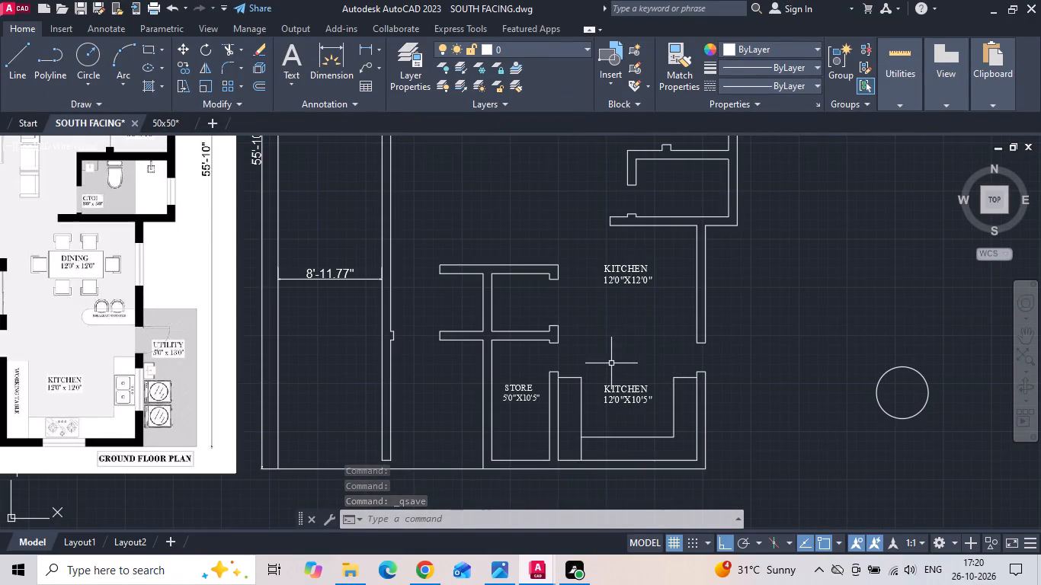
pyautogui.click(362, 49)
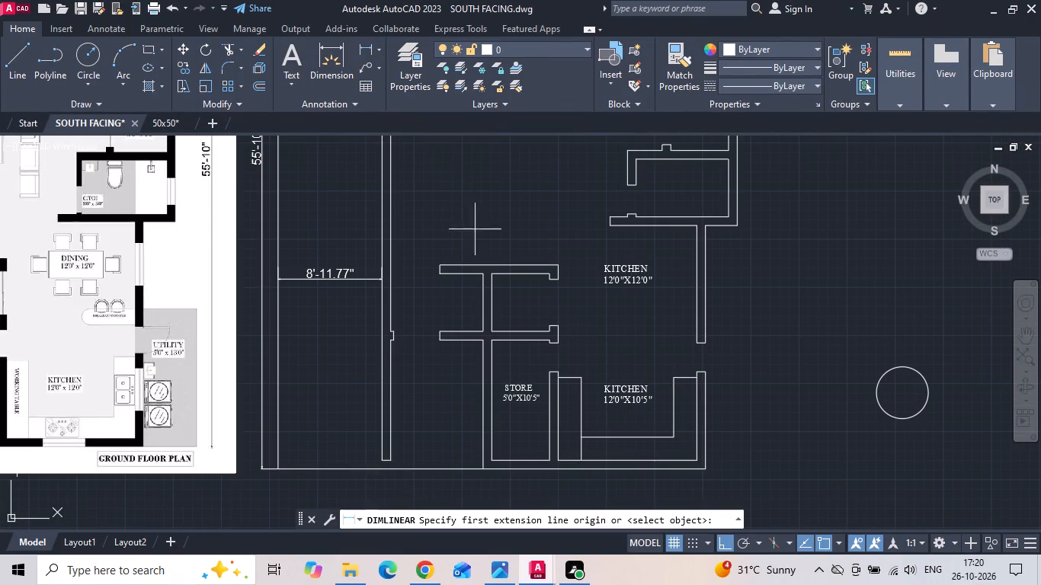
pyautogui.scroll(1, 543, 337)
pyautogui.click(551, 343)
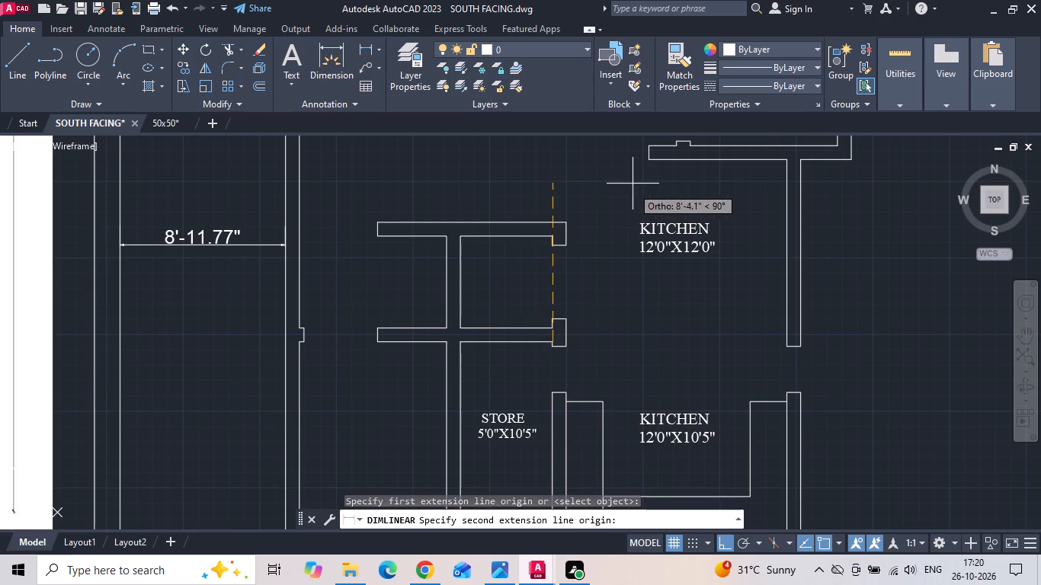
pyautogui.click(648, 155)
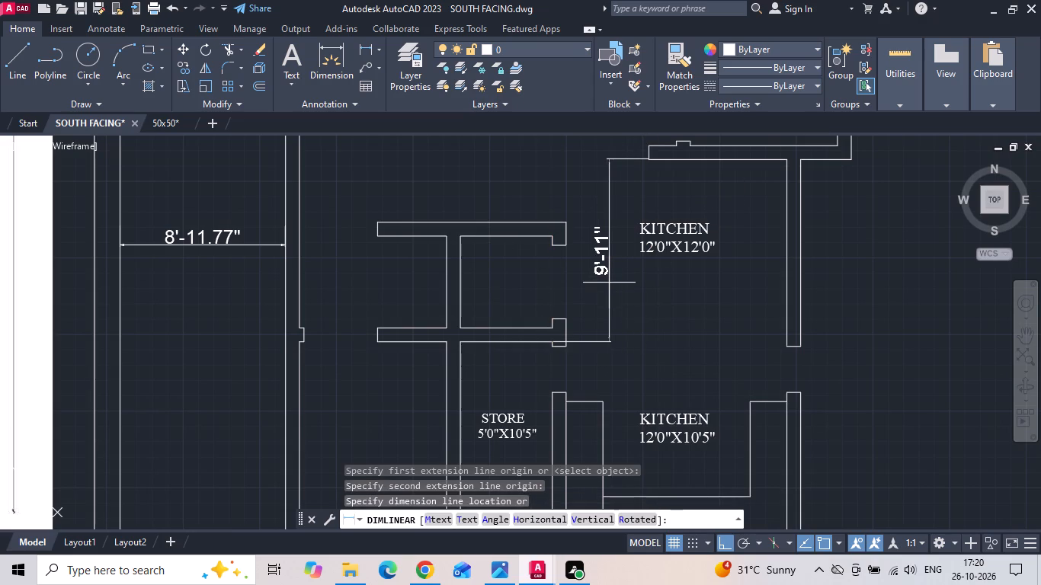
pyautogui.click(609, 283)
# Change the size in the upper KITCHEN label, below the toilet, to 12'0"X9'11".
pyautogui.moveTo(647, 278); pyautogui.dragTo(610, 292, button='middle')
pyautogui.moveTo(537, 275); pyautogui.dragTo(492, 260, button='middle')
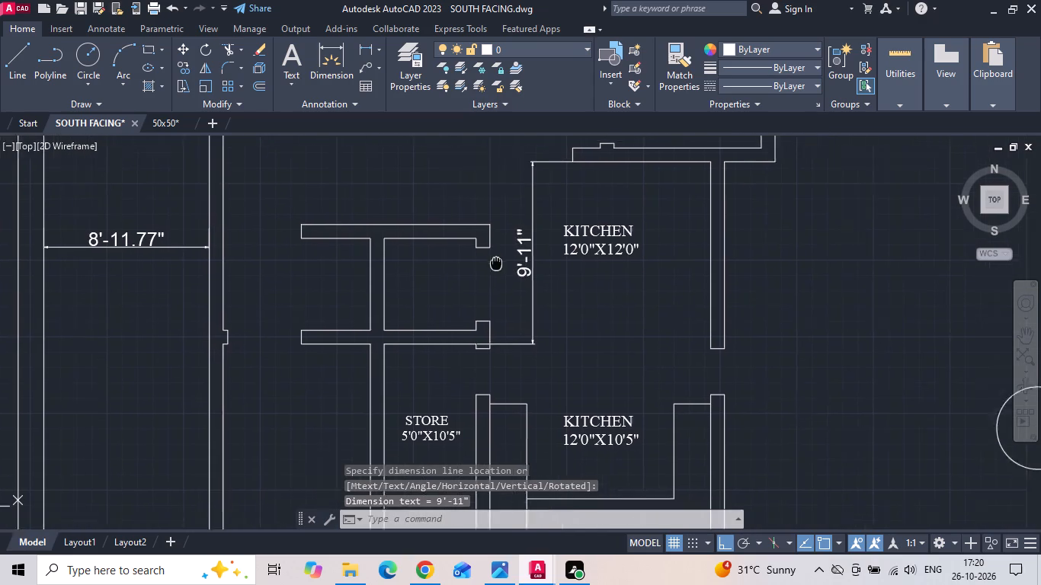
pyautogui.moveTo(492, 260); pyautogui.dragTo(466, 246, button='middle')
pyautogui.doubleClick(554, 236)
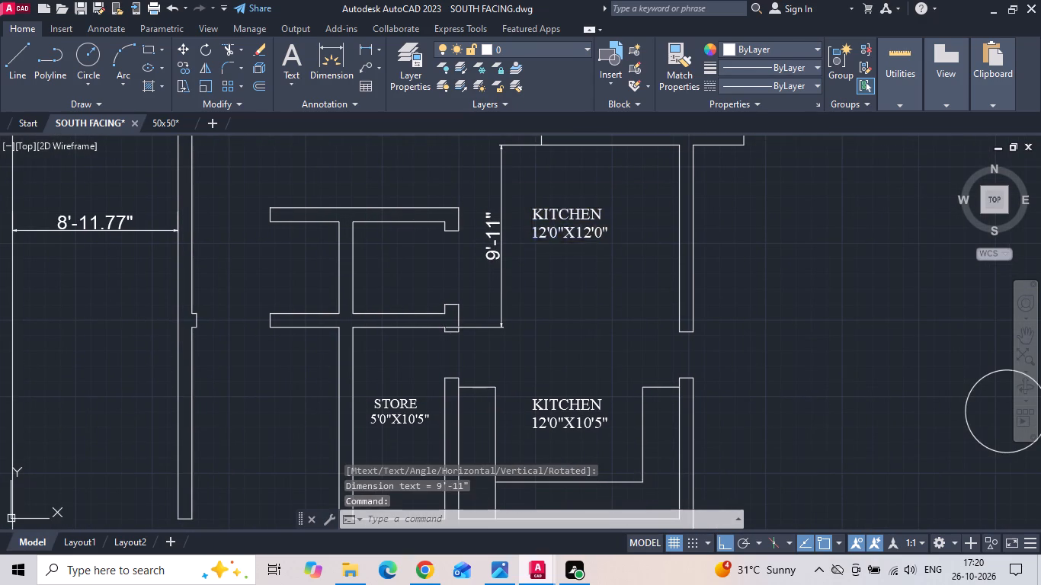
pyautogui.scroll(1, 581, 241)
pyautogui.click(594, 232)
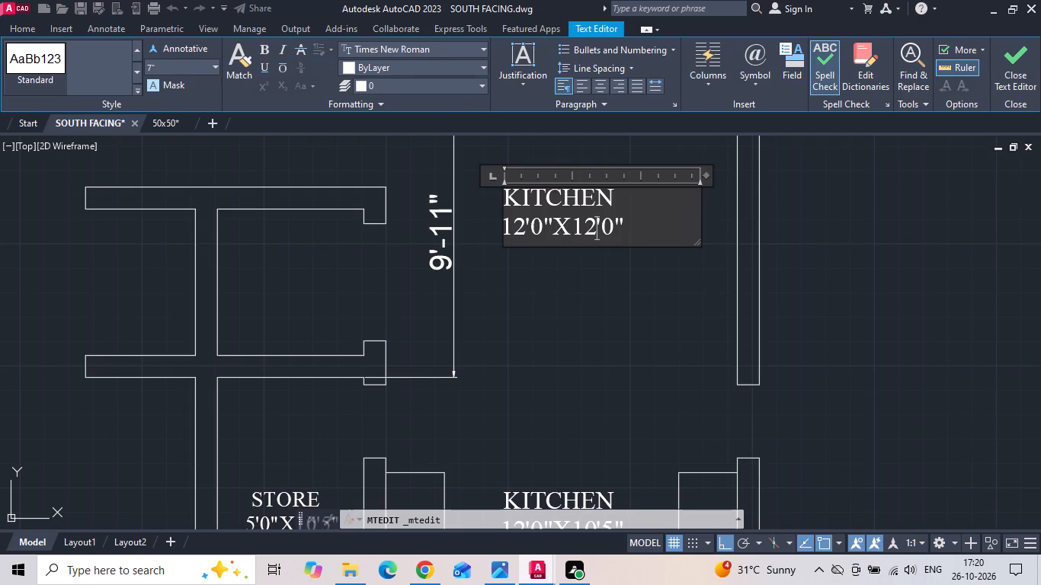
pyautogui.press('BackSpace')
pyautogui.press('BackSpace')
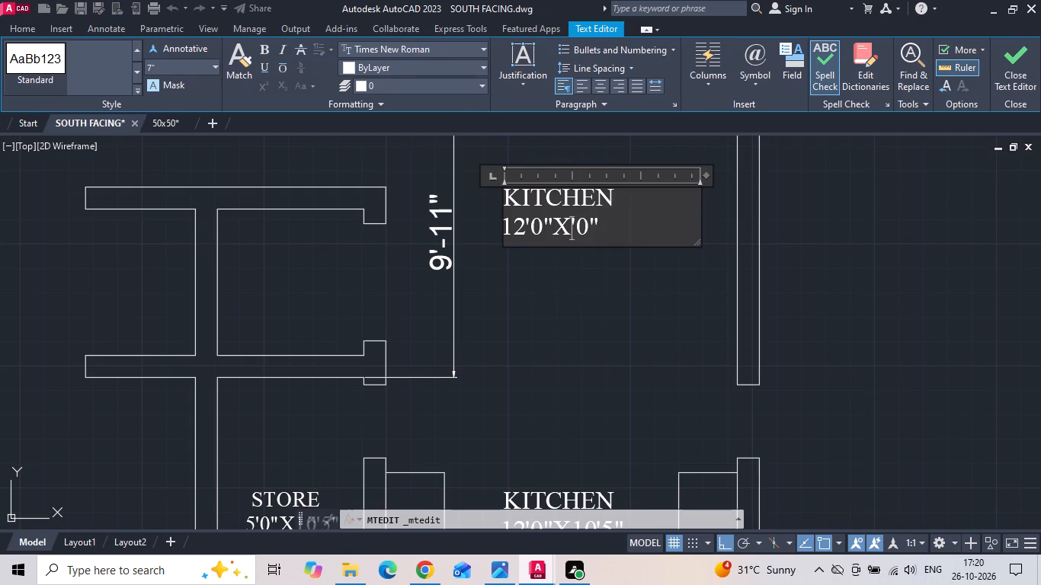
pyautogui.press('9')
pyautogui.click(601, 236)
pyautogui.press('BackSpace')
pyautogui.write('11')
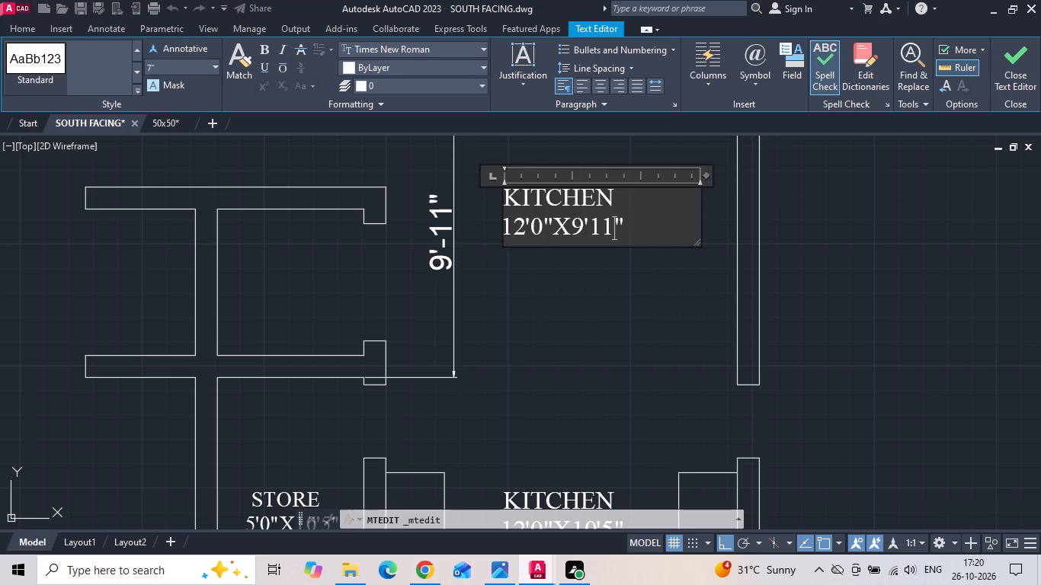
# Replace the room name in the 12'0"X9'11" label with DINING and finish the text edit.
pyautogui.moveTo(622, 200); pyautogui.dragTo(494, 214)
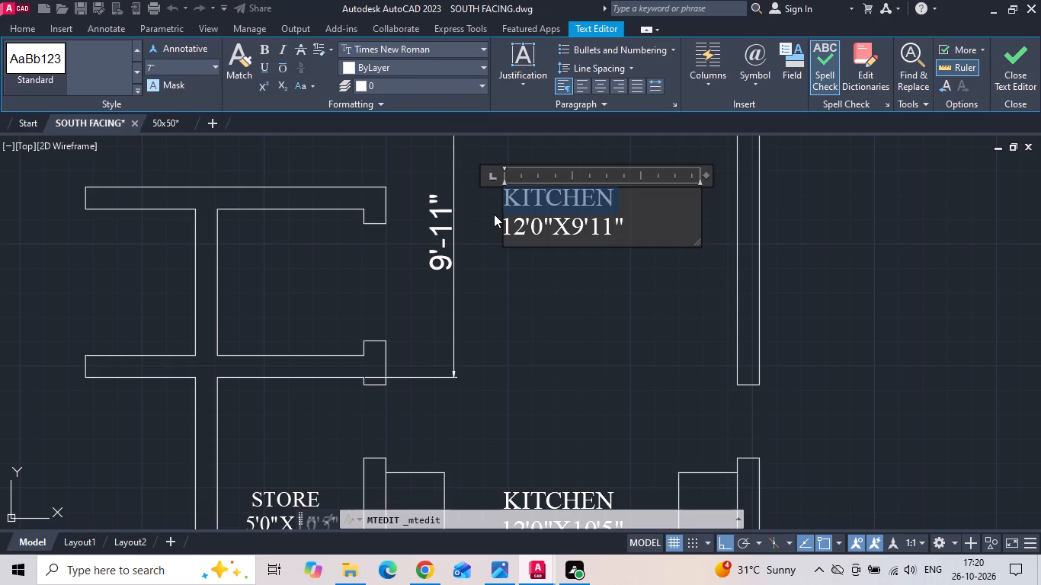
pyautogui.press('BackSpace')
pyautogui.write('DINING')
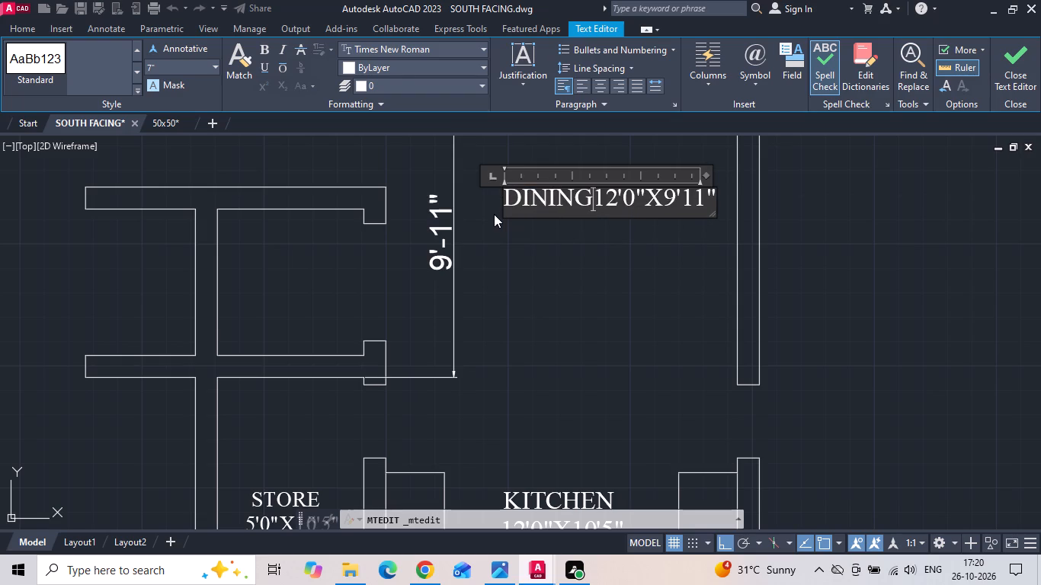
pyautogui.press('Return')
pyautogui.click(516, 289)
# Delete the vertical linear dimension beside the DINING label.
pyautogui.moveTo(461, 344); pyautogui.dragTo(452, 349)
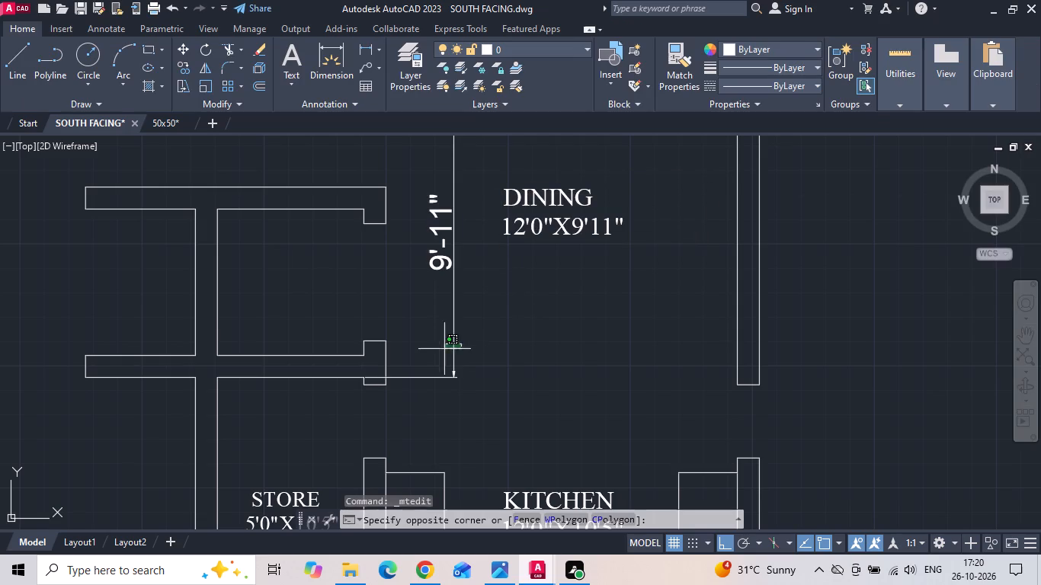
pyautogui.click(410, 285)
pyautogui.press('Delete')
# Save the drawing.
pyautogui.scroll(-2, 590, 340)
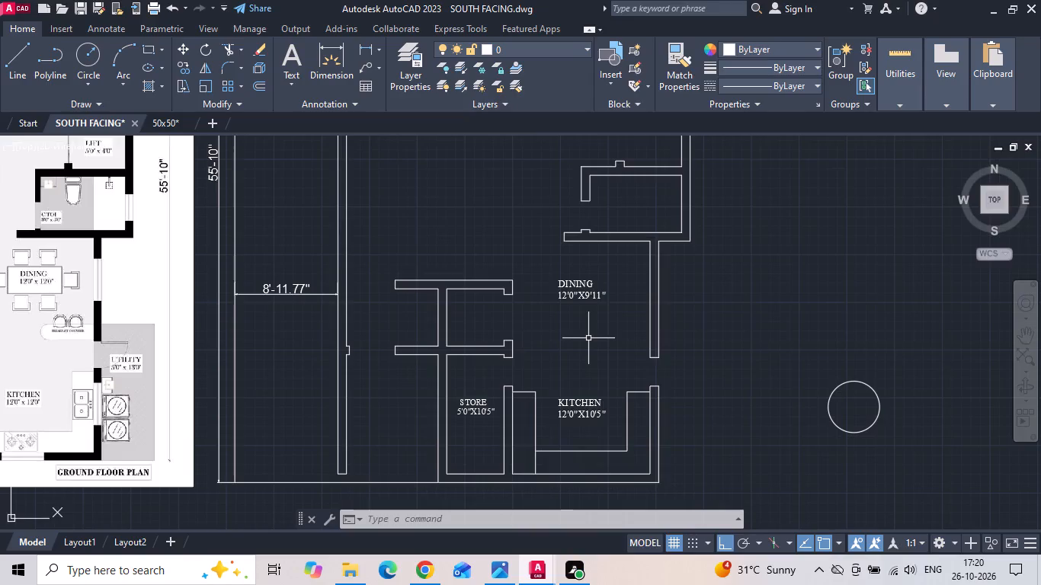
pyautogui.scroll(-1, 588, 338)
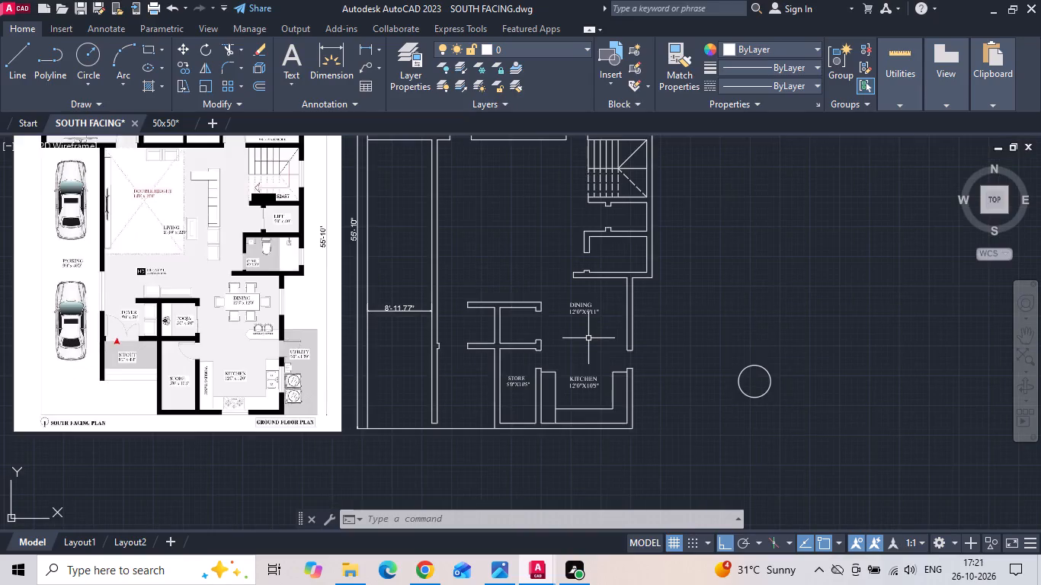
pyautogui.scroll(1, 588, 338)
pyautogui.moveTo(604, 346); pyautogui.dragTo(621, 350, button='middle')
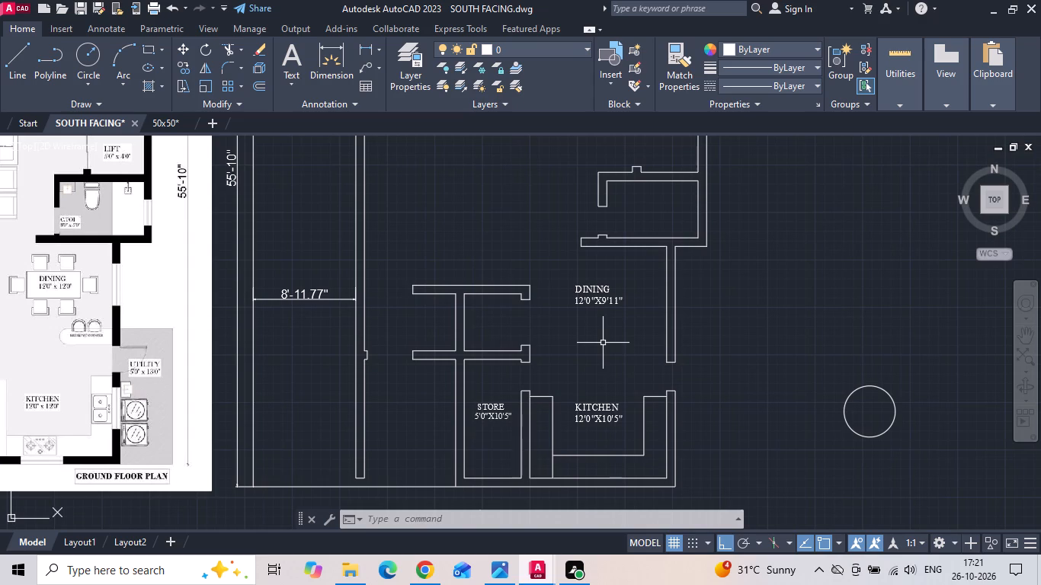
pyautogui.hotkey('ctrl', 's')
pyautogui.hotkey('ctrl', 's')
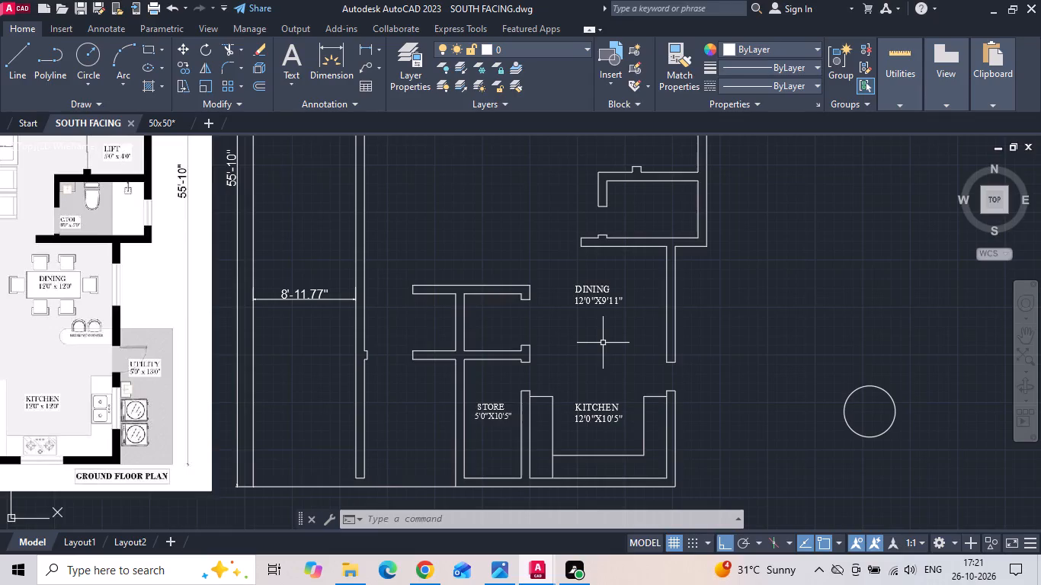
# Copy the KITCHEN label straight up to just below the DINING label.
pyautogui.moveTo(613, 347); pyautogui.dragTo(730, 392, button='middle')
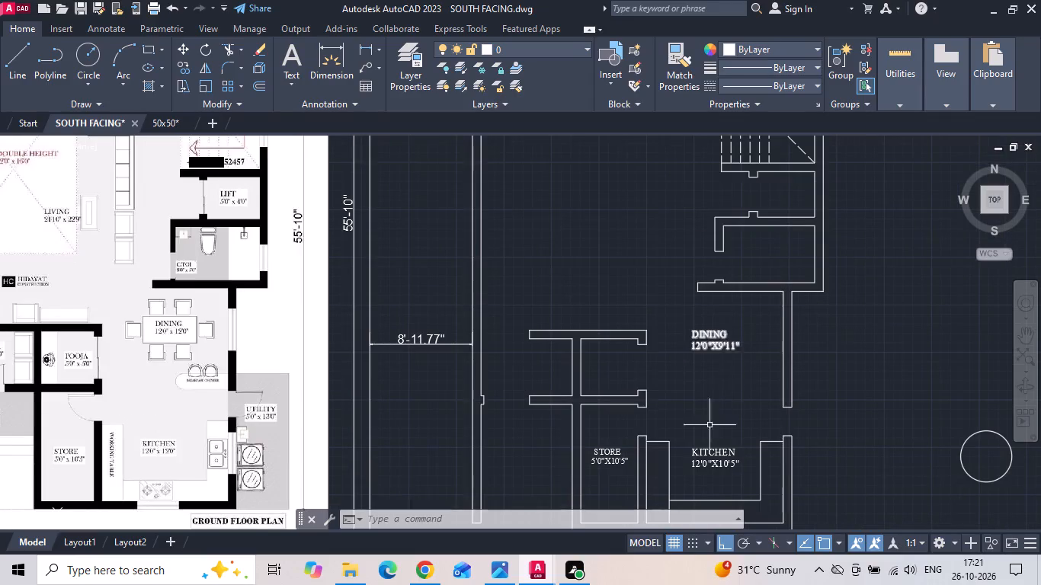
pyautogui.click(704, 450)
pyautogui.rightClick(704, 450)
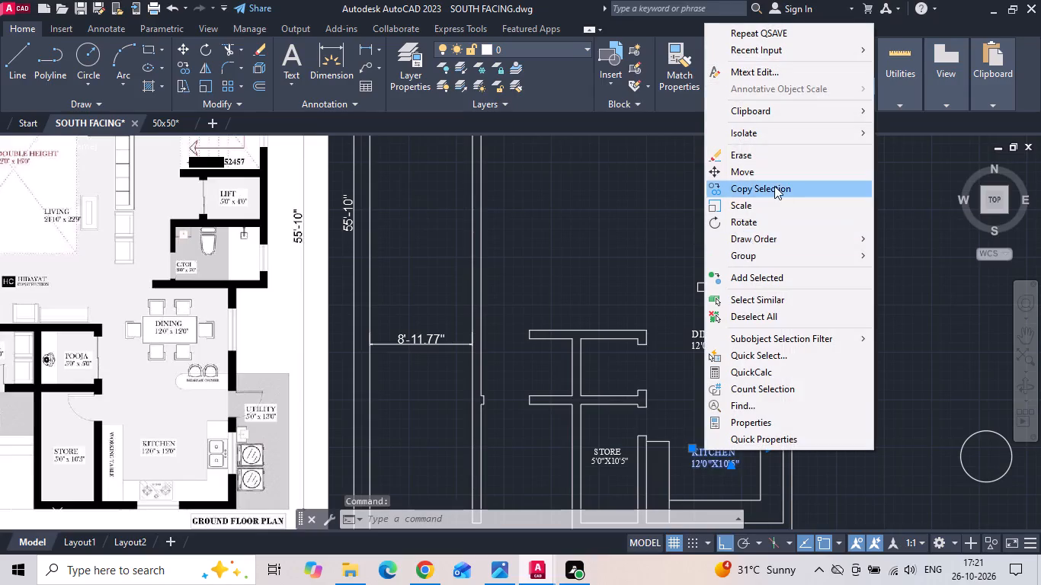
pyautogui.click(774, 186)
pyautogui.click(699, 461)
pyautogui.scroll(1, 700, 376)
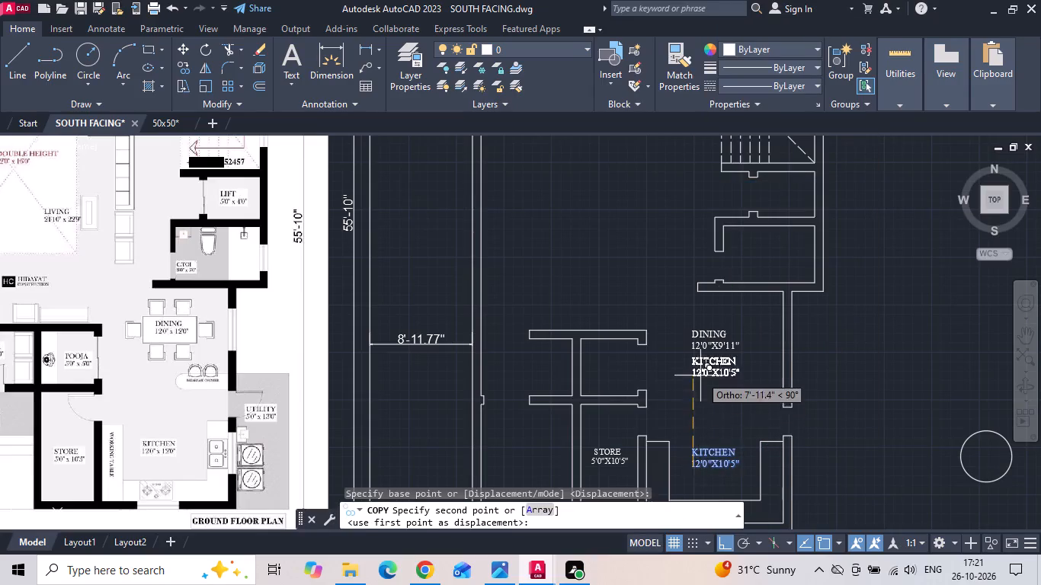
pyautogui.scroll(1, 700, 376)
pyautogui.click(700, 379)
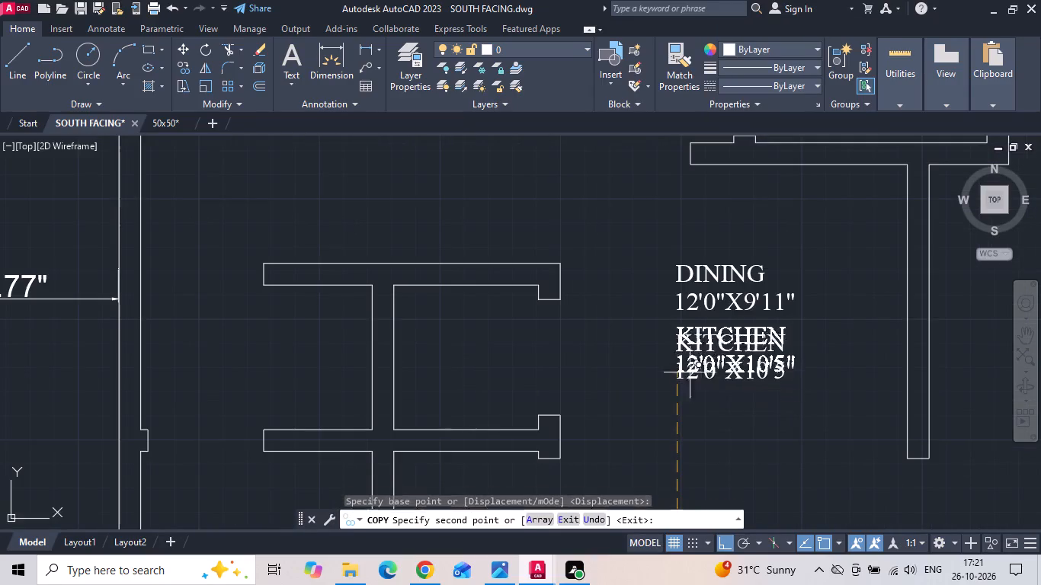
pyautogui.scroll(-2, 599, 340)
pyautogui.press('Escape')
# Move the copied KITCHEN label west into the small room north of the store.
pyautogui.click(652, 351)
pyautogui.rightClick(652, 351)
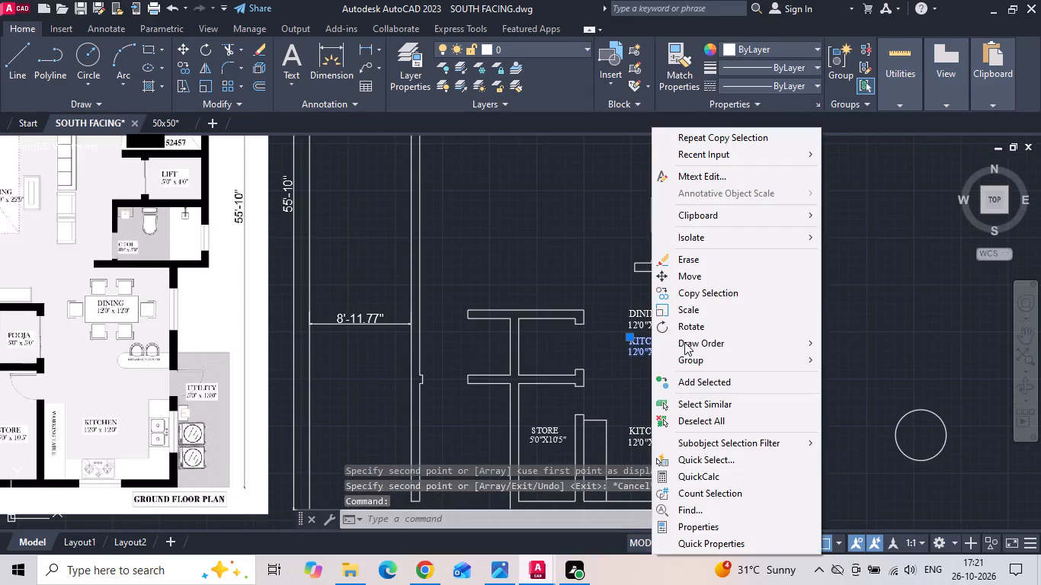
pyautogui.click(721, 280)
pyautogui.scroll(2, 679, 331)
pyautogui.moveTo(682, 387); pyautogui.dragTo(673, 395)
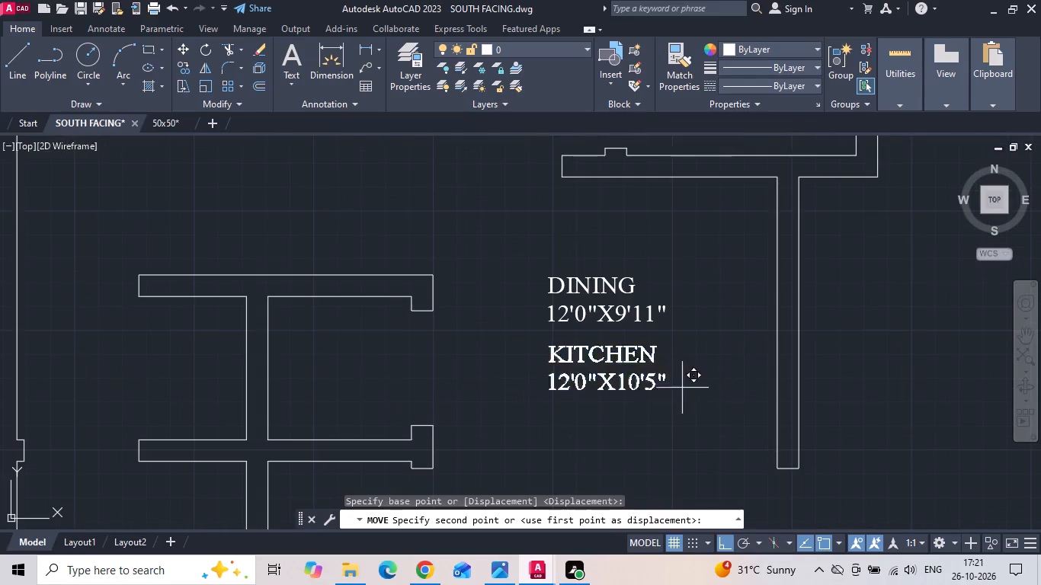
pyautogui.click(431, 402)
pyautogui.moveTo(431, 402); pyautogui.dragTo(580, 368, button='middle')
pyautogui.press('Escape')
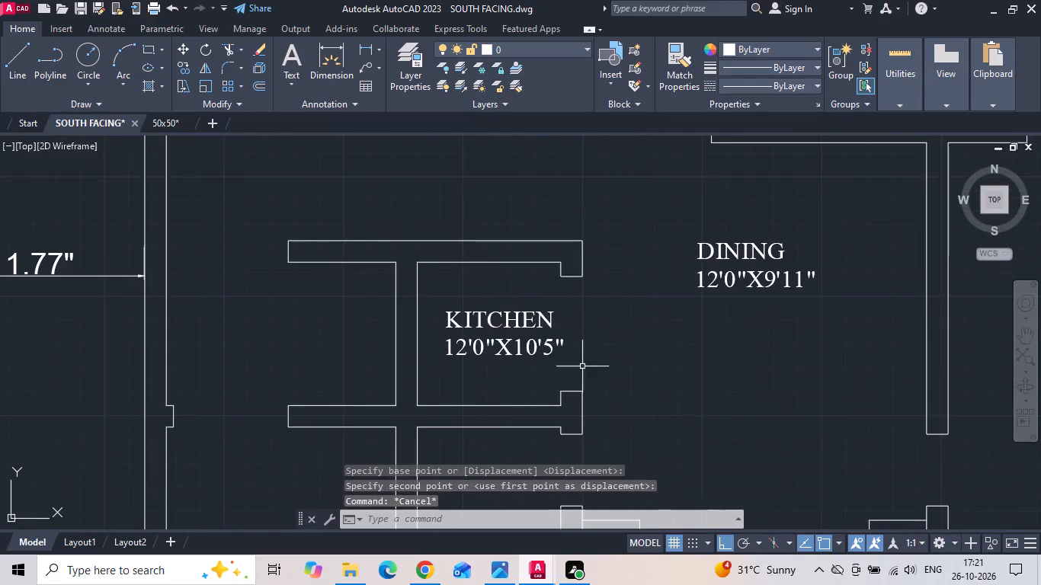
# Replace the room name in the moved label with POOJA.
pyautogui.doubleClick(553, 317)
pyautogui.moveTo(553, 329); pyautogui.dragTo(388, 333)
pyautogui.press('BackSpace')
pyautogui.write('POO')
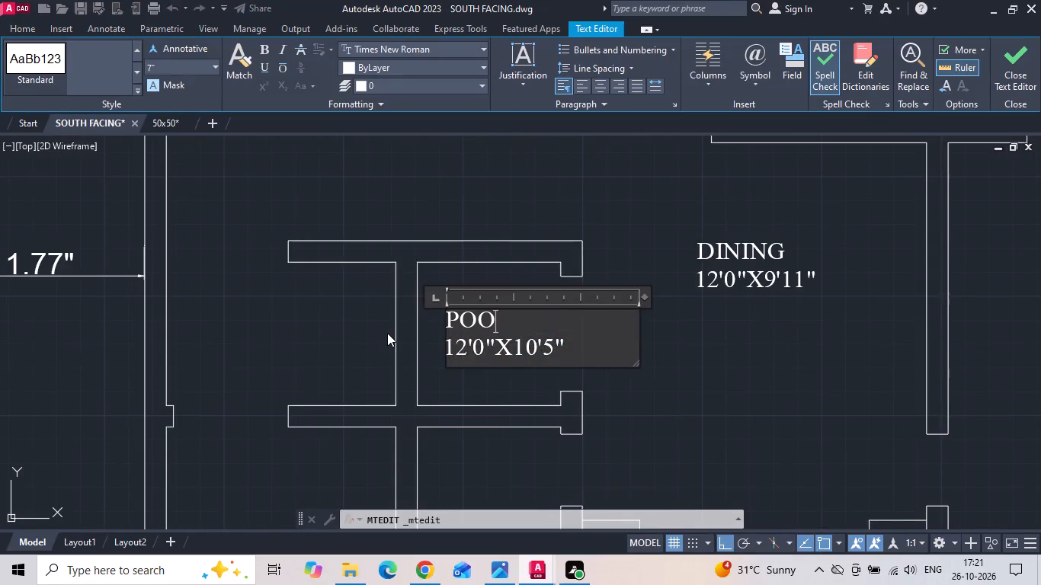
pyautogui.press('j')
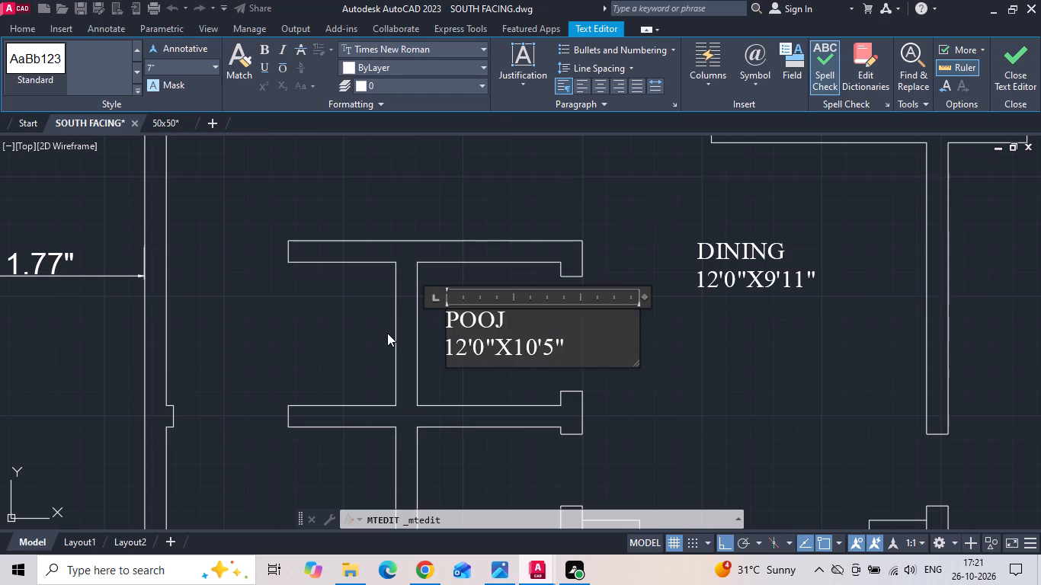
pyautogui.press('a')
# Set the size line of the POOJA label to 5'0"X5'0".
pyautogui.moveTo(375, 325); pyautogui.dragTo(363, 291, button='middle')
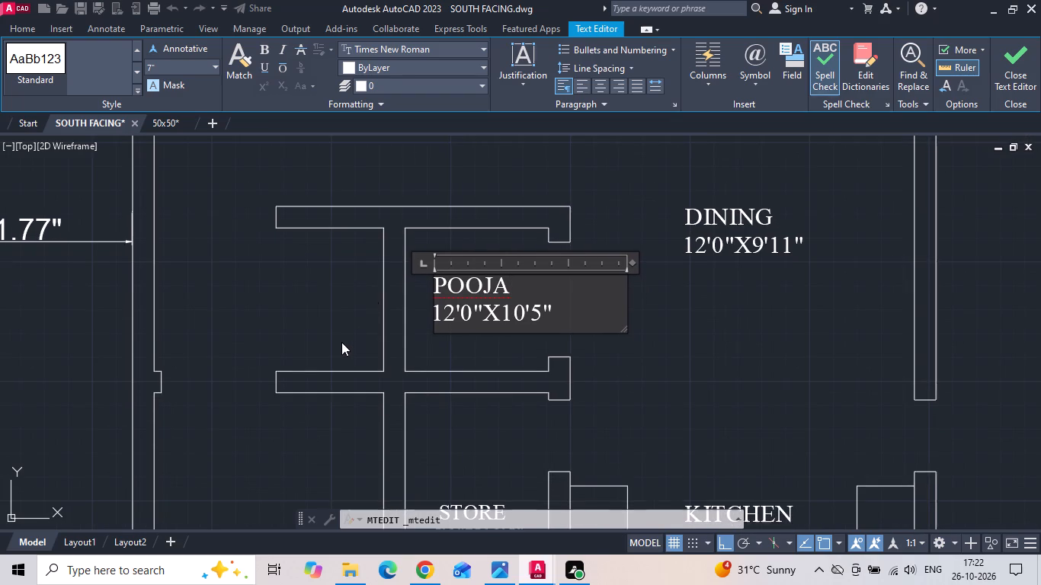
pyautogui.scroll(1, 450, 341)
pyautogui.click(447, 307)
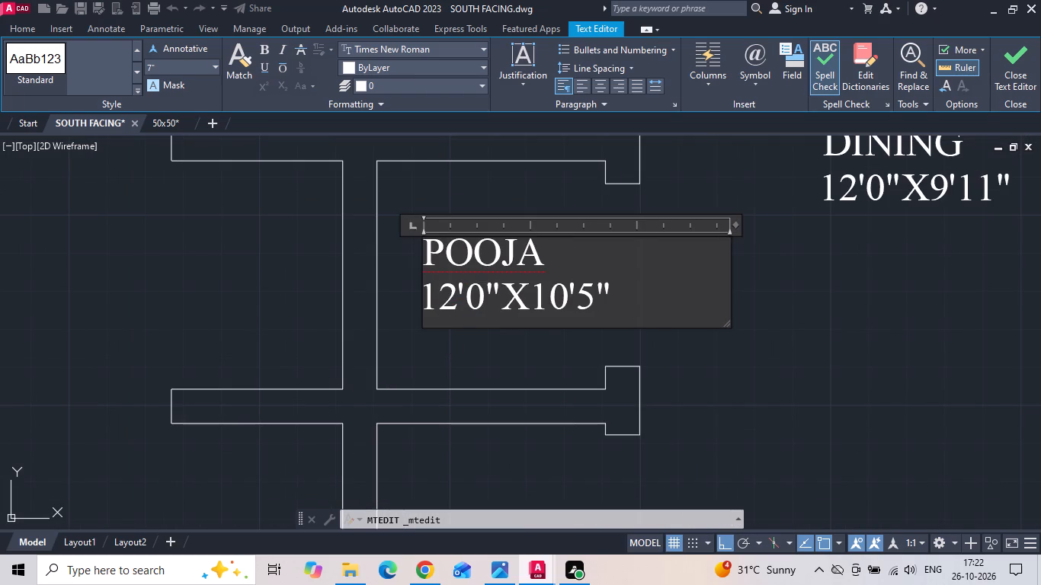
pyautogui.click(450, 307)
pyautogui.press('BackSpace')
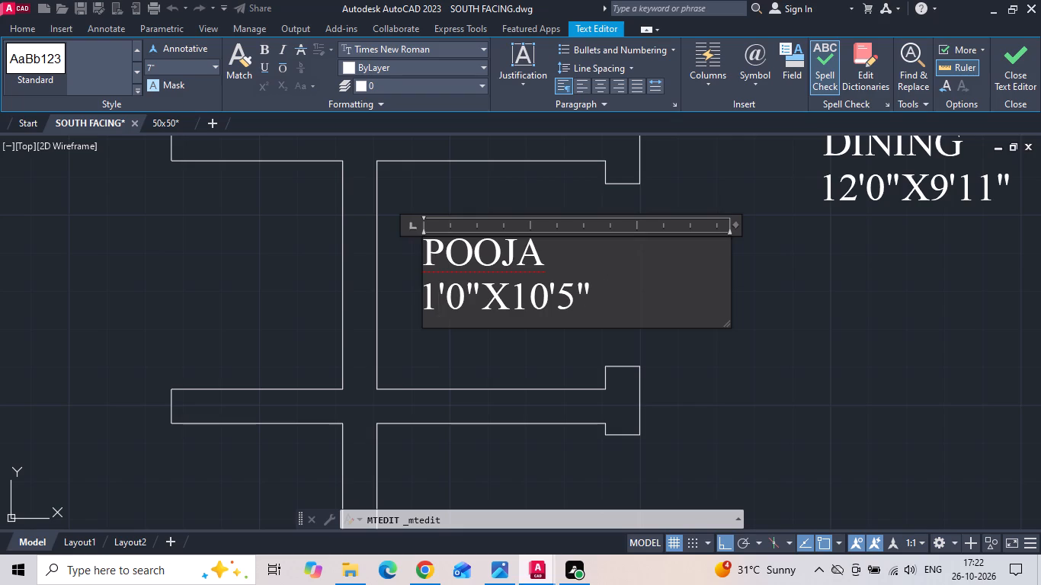
pyautogui.press('BackSpace')
pyautogui.press('5')
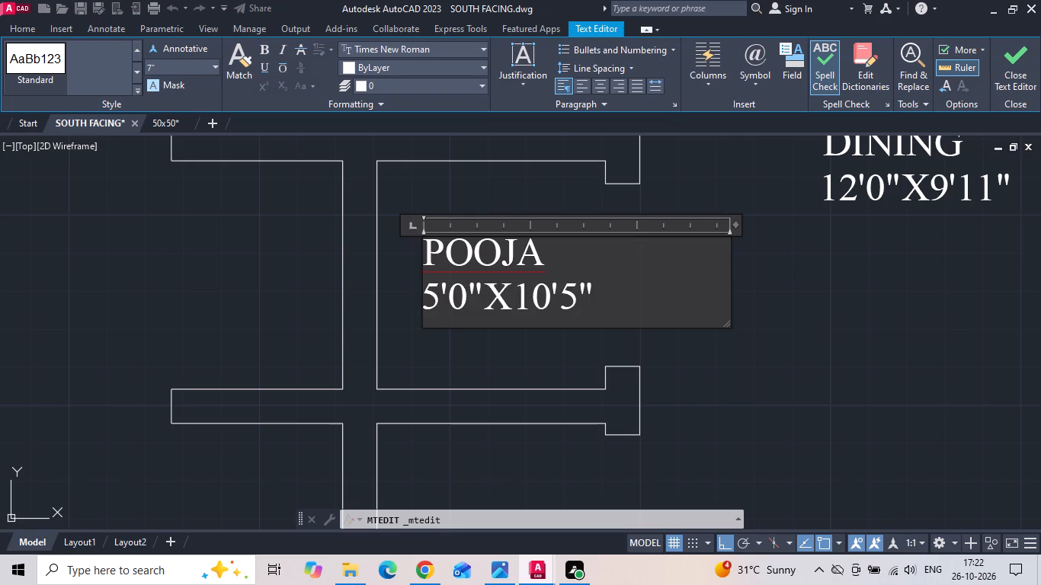
pyautogui.click(571, 298)
pyautogui.press('BackSpace')
pyautogui.press('0')
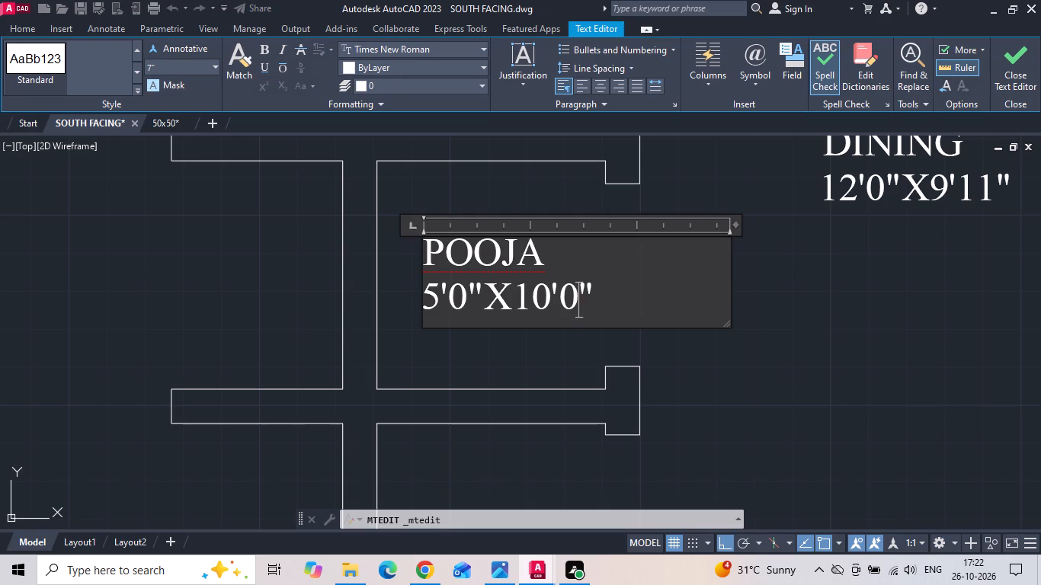
pyautogui.click(547, 299)
pyautogui.press('BackSpace')
pyautogui.press('BackSpace')
pyautogui.press('5')
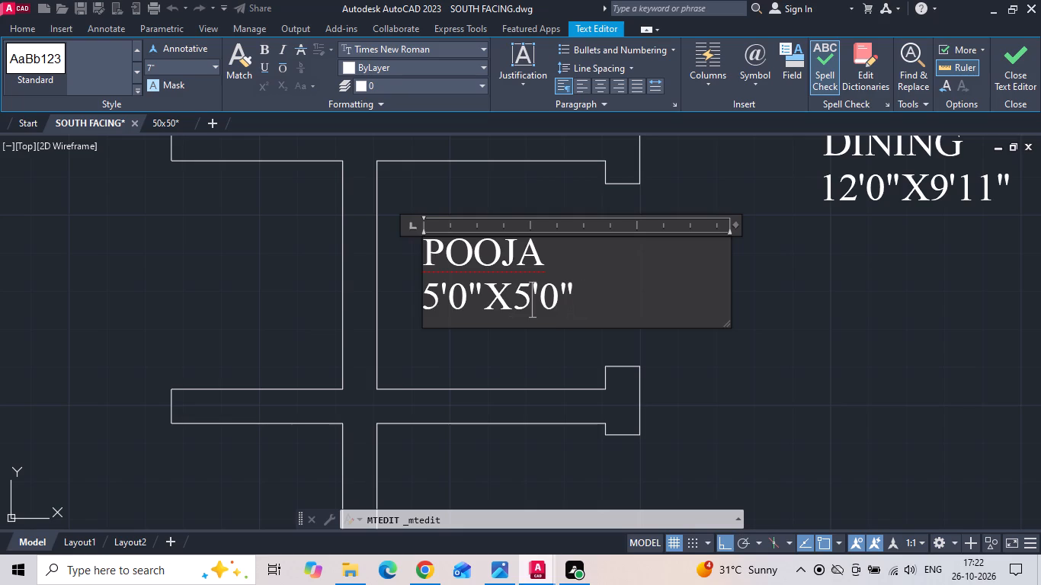
pyautogui.click(543, 339)
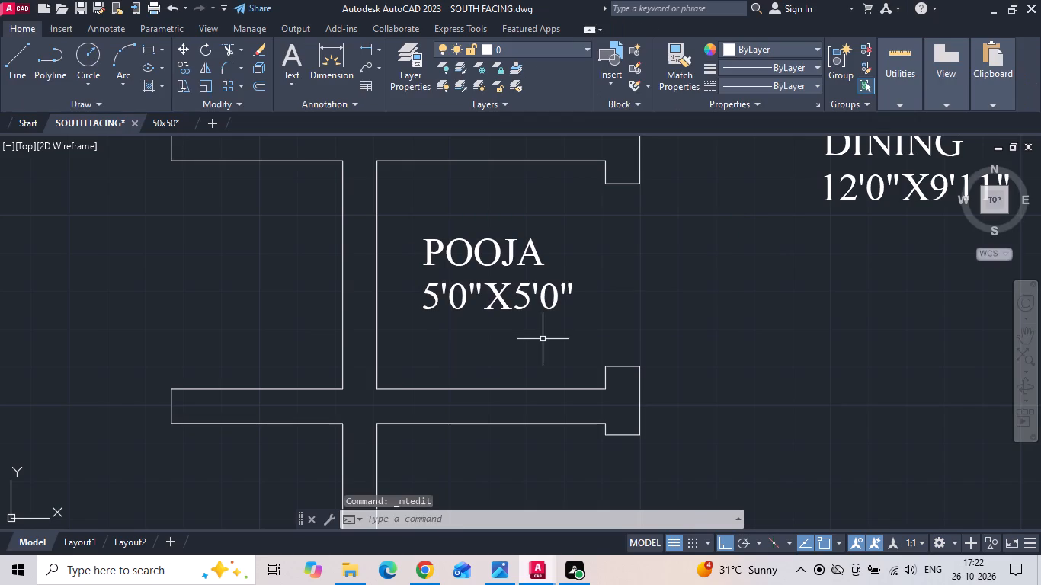
# Copy the KITCHEN label north into the toilet room above the DINING label.
pyautogui.scroll(-3, 543, 340)
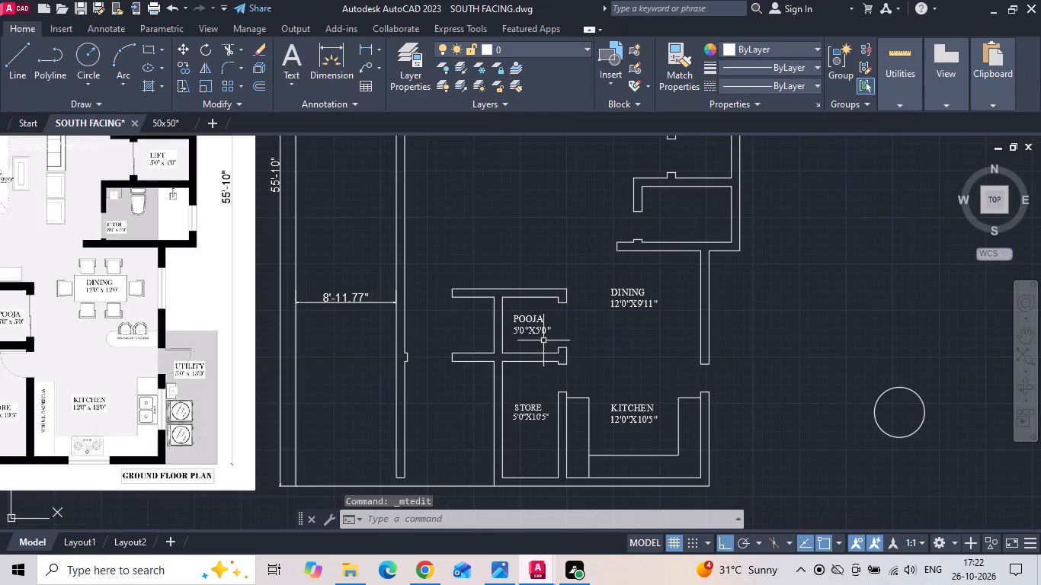
pyautogui.moveTo(557, 344); pyautogui.dragTo(599, 331, button='middle')
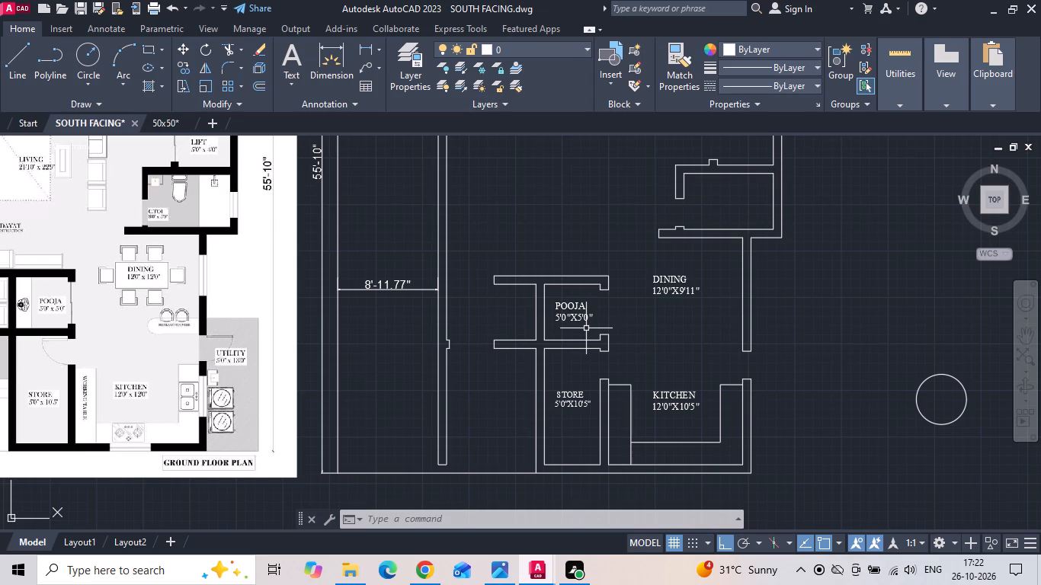
pyautogui.click(670, 390)
pyautogui.rightClick(670, 390)
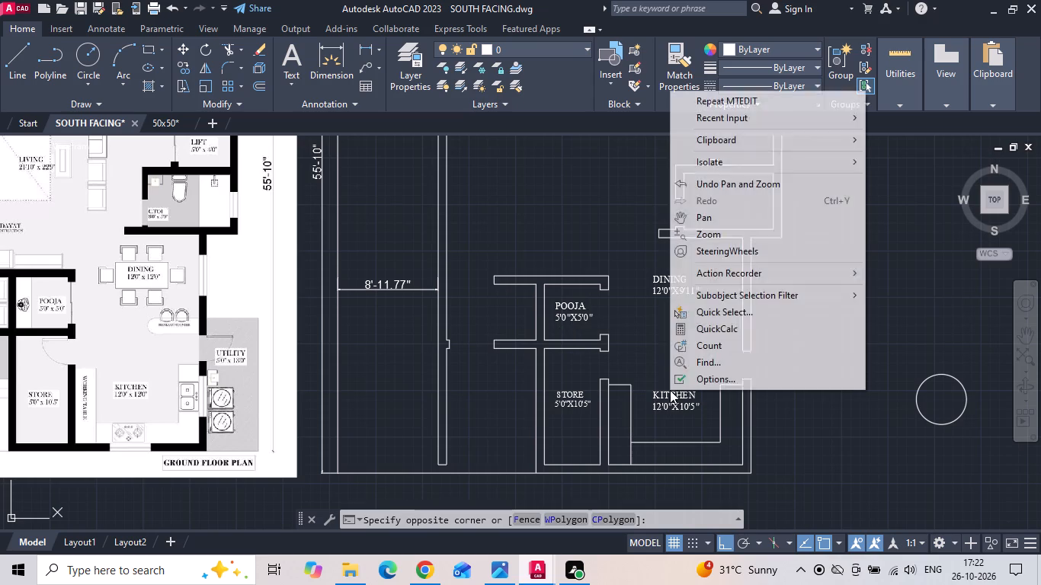
pyautogui.click(668, 399)
pyautogui.rightClick(668, 399)
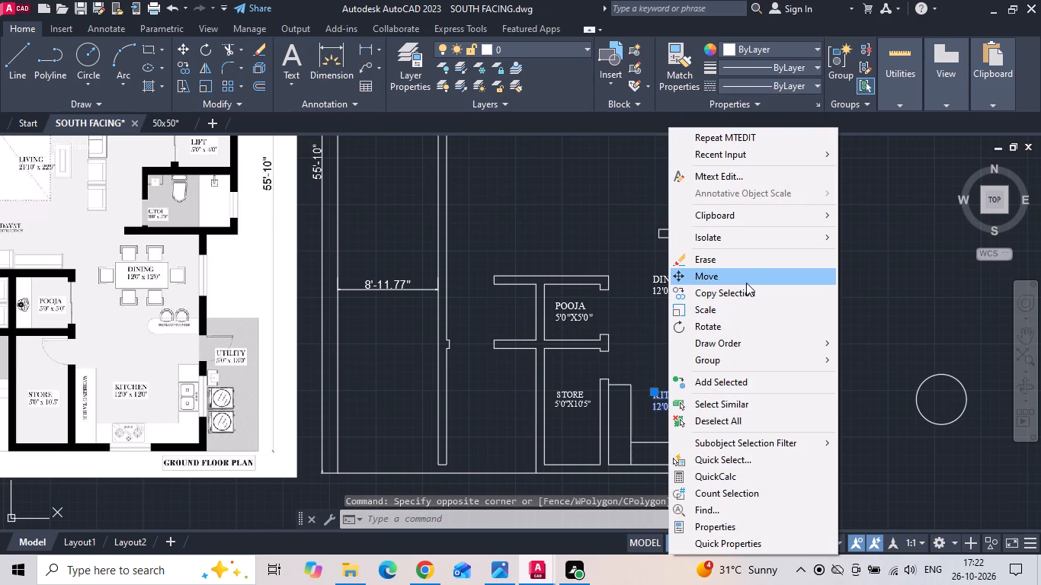
pyautogui.click(744, 292)
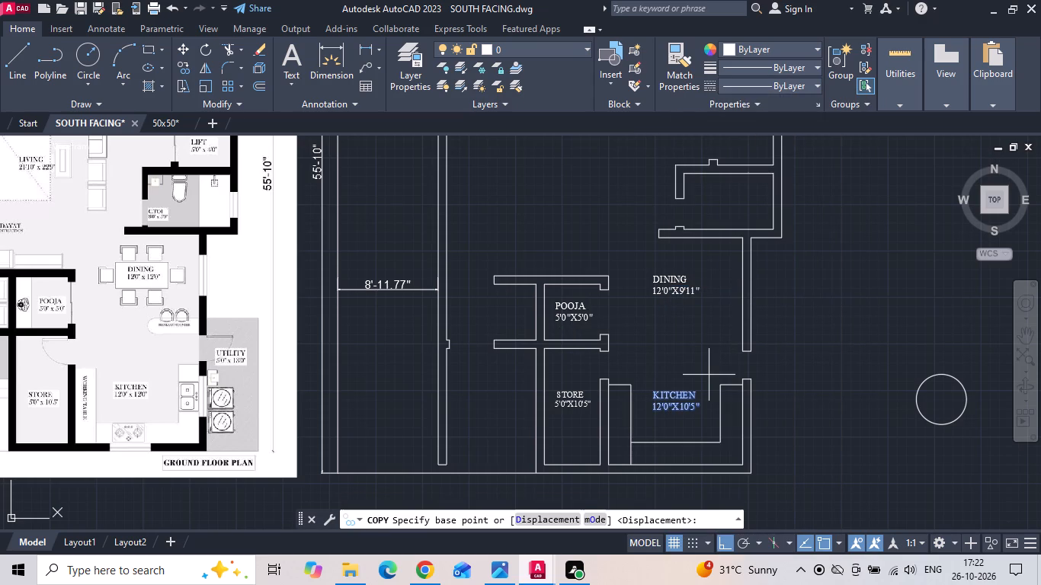
pyautogui.click(709, 375)
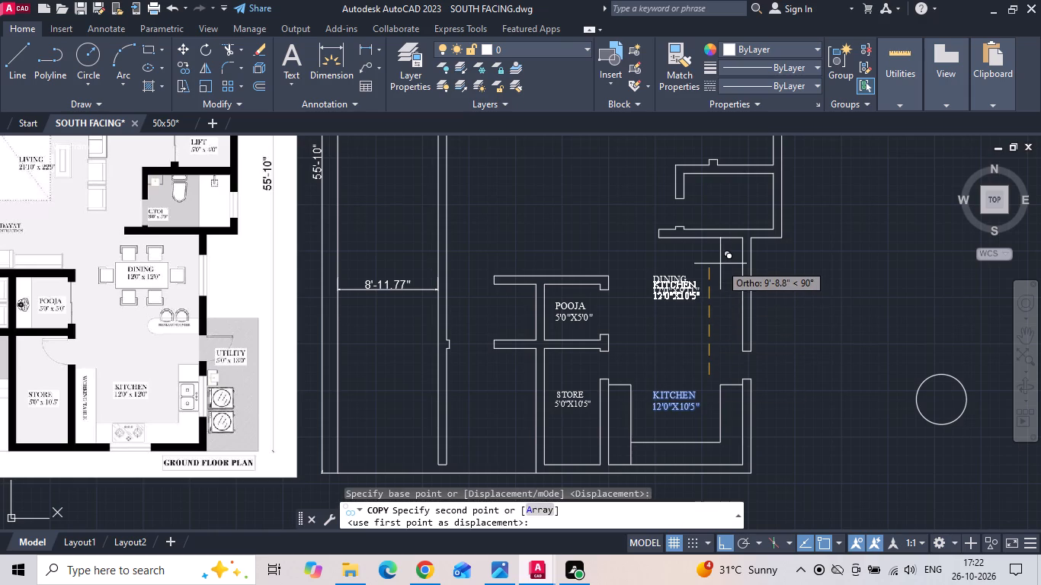
pyautogui.click(738, 176)
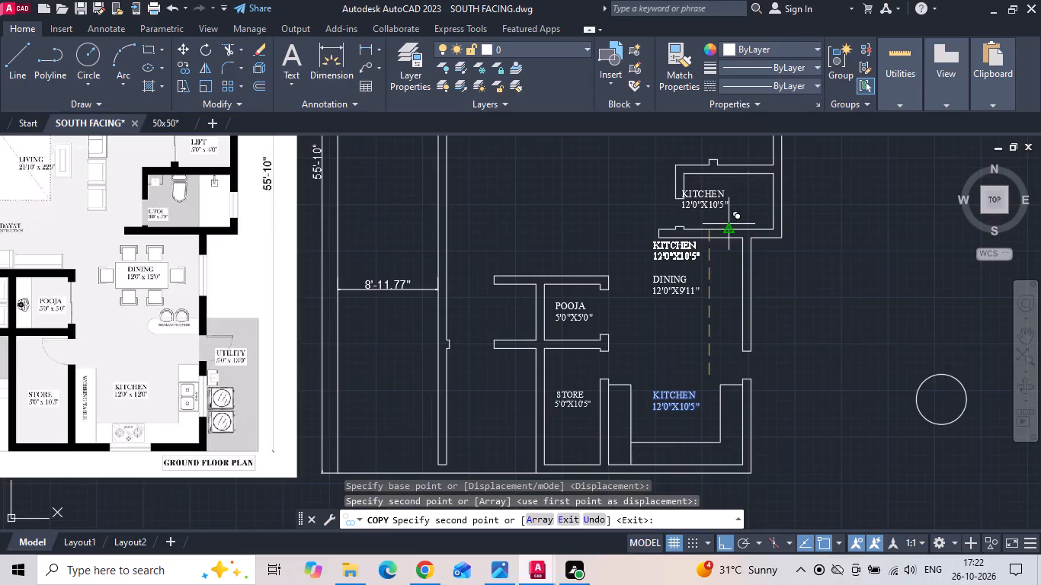
pyautogui.press('Escape')
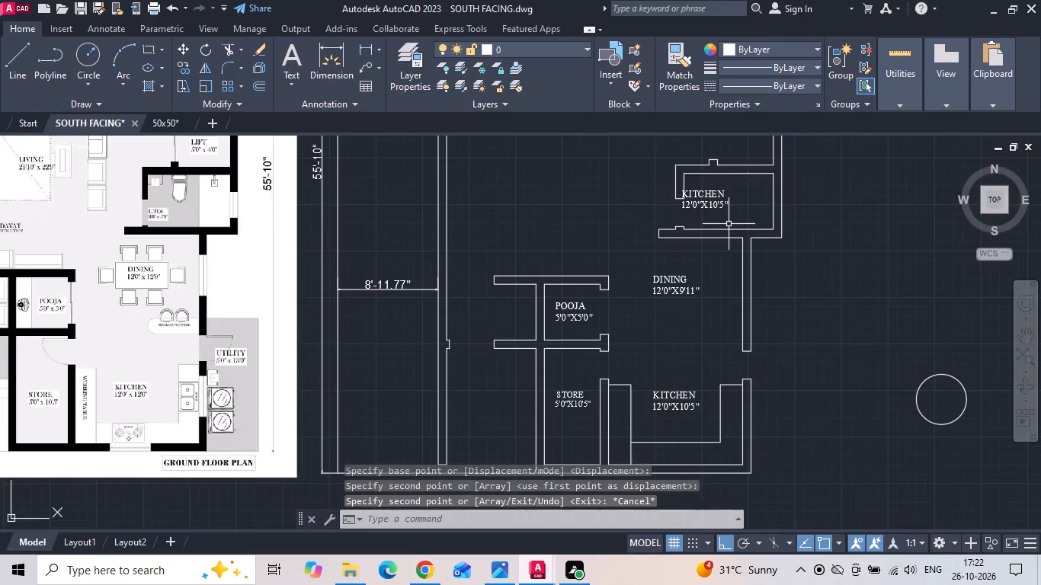
# Set the size line of the copied KITCHEN label in the toilet room to 8'0"X5'0".
pyautogui.moveTo(729, 225); pyautogui.dragTo(742, 289, button='middle')
pyautogui.scroll(-1, 742, 292)
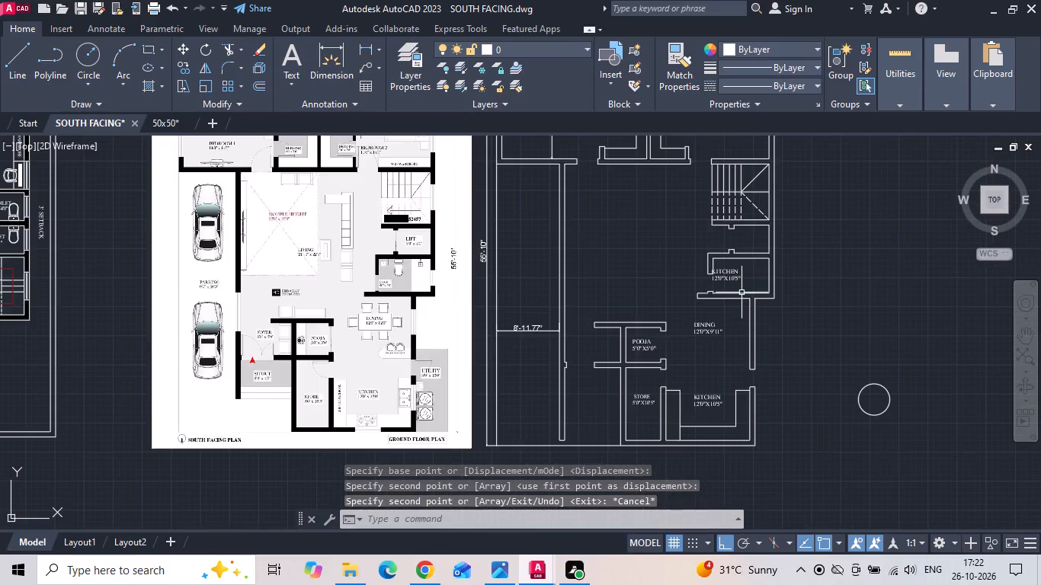
pyautogui.scroll(1, 725, 285)
pyautogui.doubleClick(725, 261)
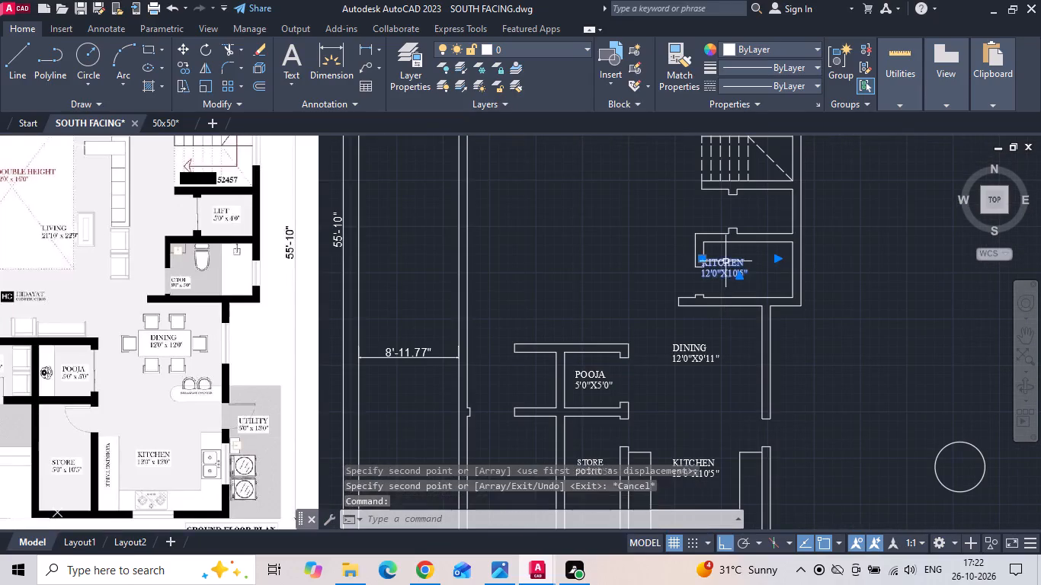
pyautogui.scroll(4, 725, 261)
pyautogui.moveTo(770, 257); pyautogui.dragTo(572, 228, button='middle')
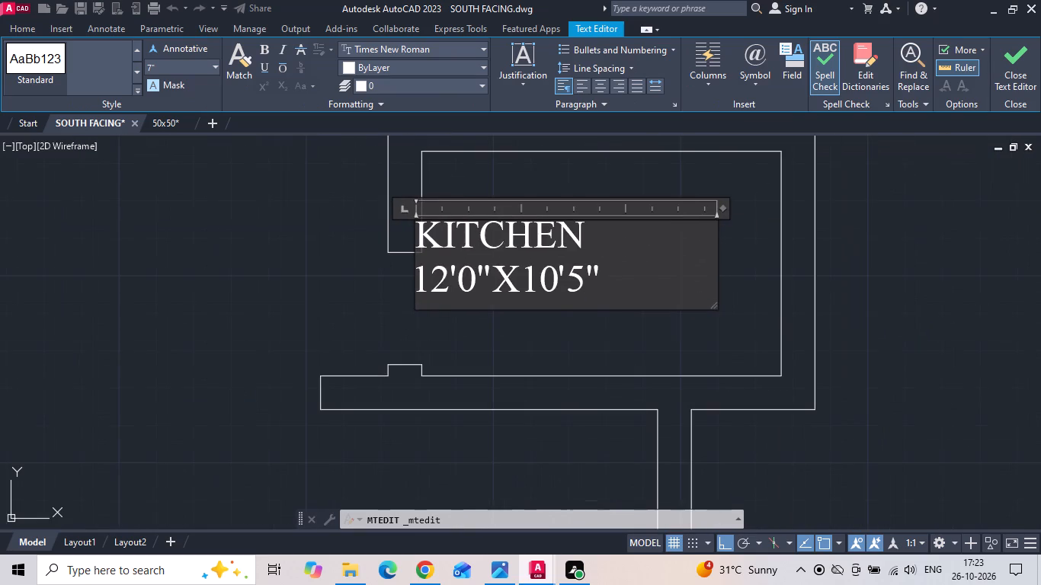
pyautogui.click(581, 283)
pyautogui.press('BackSpace')
pyautogui.press('0')
pyautogui.click(558, 277)
pyautogui.press('BackSpace')
pyautogui.press('BackSpace')
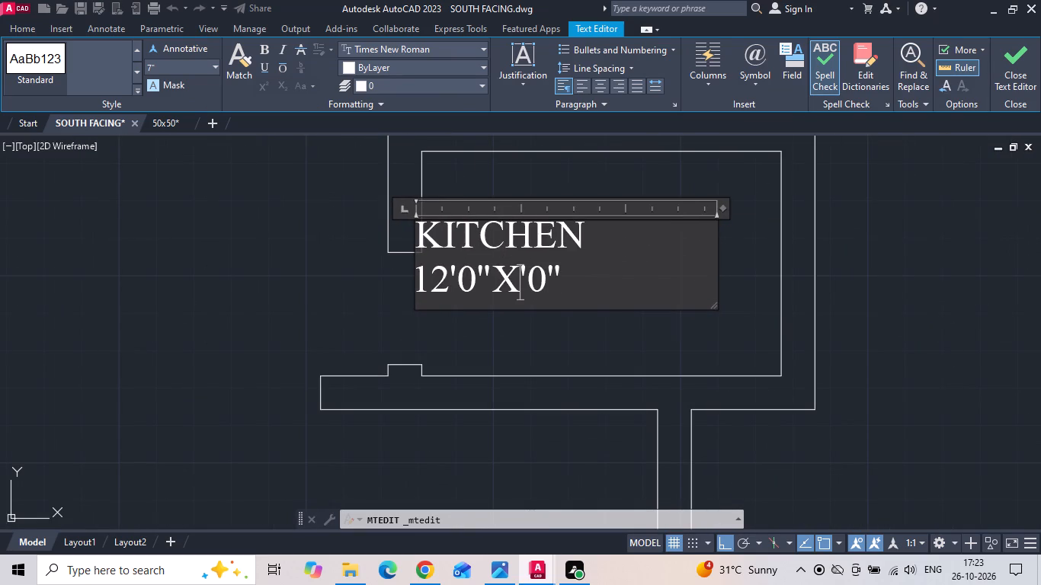
pyautogui.press('5')
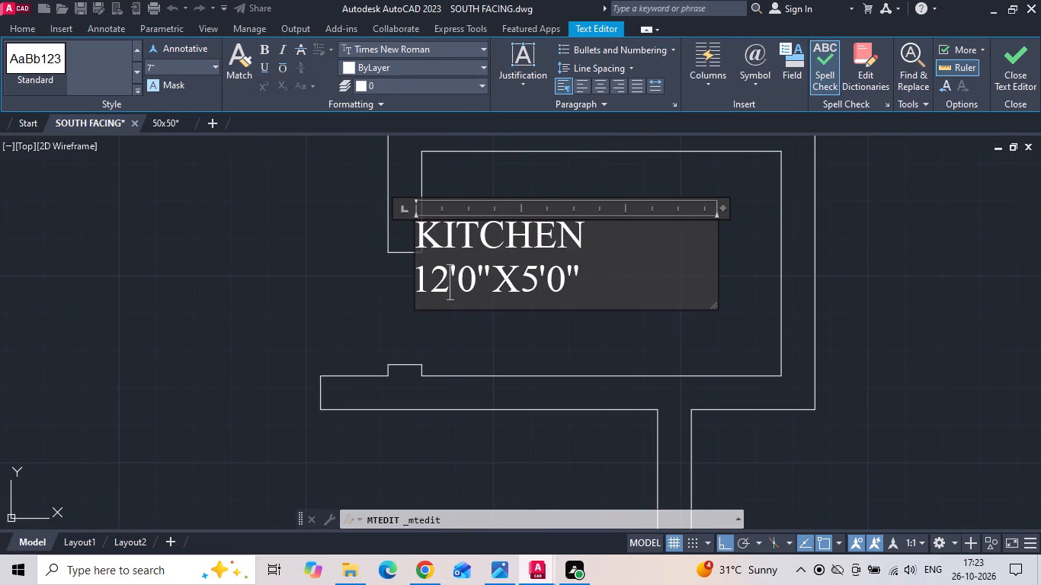
pyautogui.click(447, 282)
pyautogui.press('BackSpace')
pyautogui.press('BackSpace')
pyautogui.press('8')
# Replace the room name KITCHEN in the copied label with C.TOILET.
pyautogui.moveTo(597, 256); pyautogui.dragTo(344, 277)
pyautogui.moveTo(591, 236); pyautogui.dragTo(344, 238)
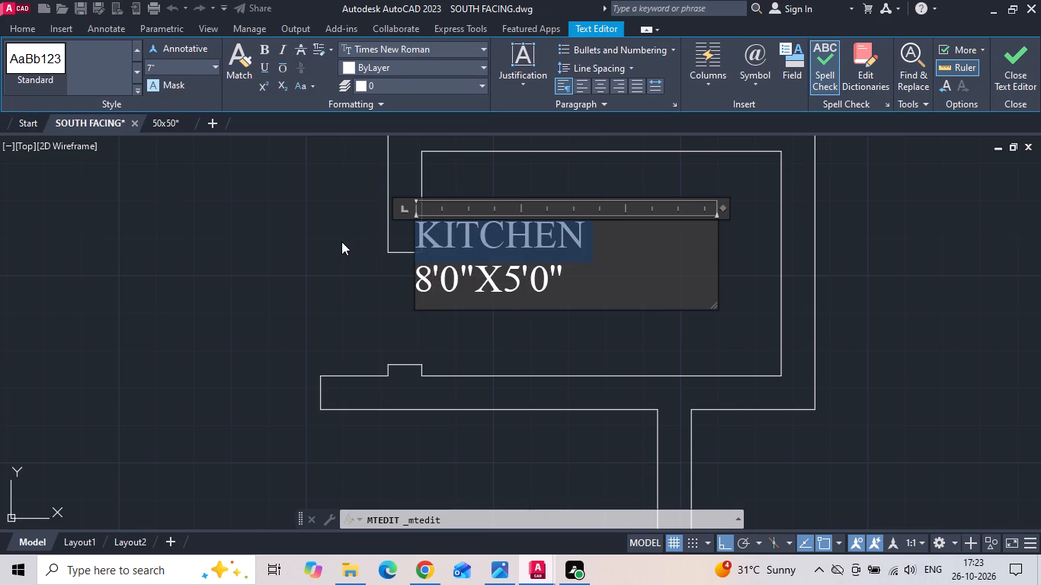
pyautogui.press('BackSpace')
pyautogui.write('C.TOILET')
pyautogui.press('Return')
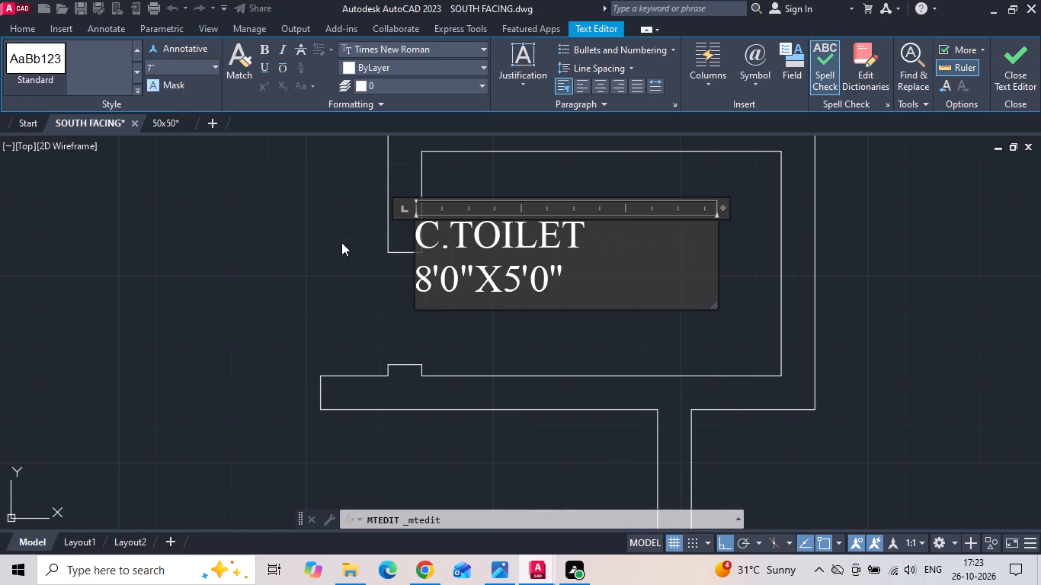
# Set the text height of the whole C.TOILET label to 6".
pyautogui.hotkey('ctrl', 'a')
pyautogui.click(196, 70)
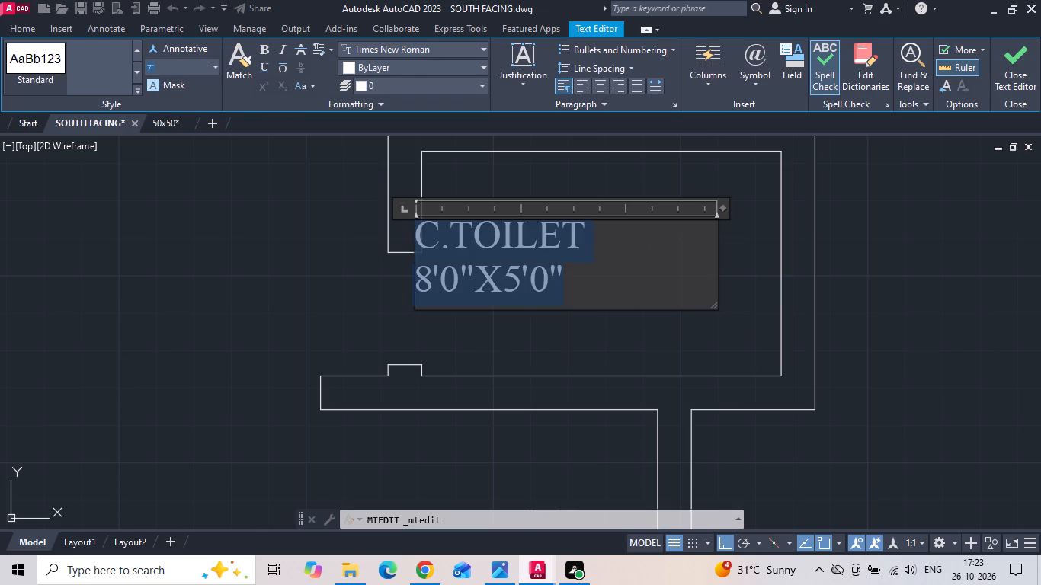
pyautogui.press('BackSpace')
pyautogui.write('6"')
pyautogui.press('Return')
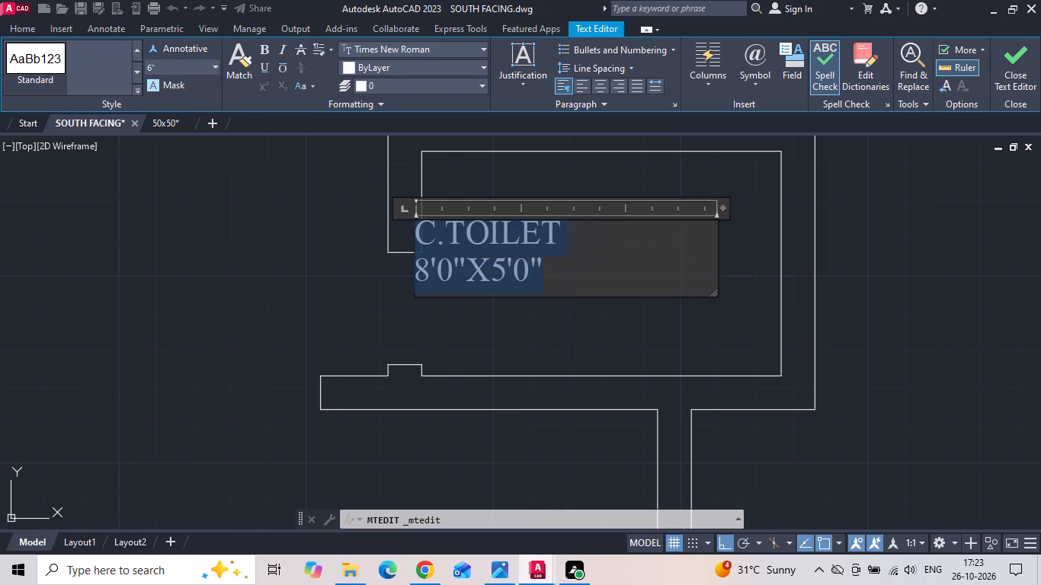
pyautogui.click(216, 285)
# Move the C.TOILET label east, clear of the west wall and into the middle of the toilet room.
pyautogui.moveTo(527, 216); pyautogui.dragTo(521, 232)
pyautogui.click(504, 251)
pyautogui.rightClick(504, 251)
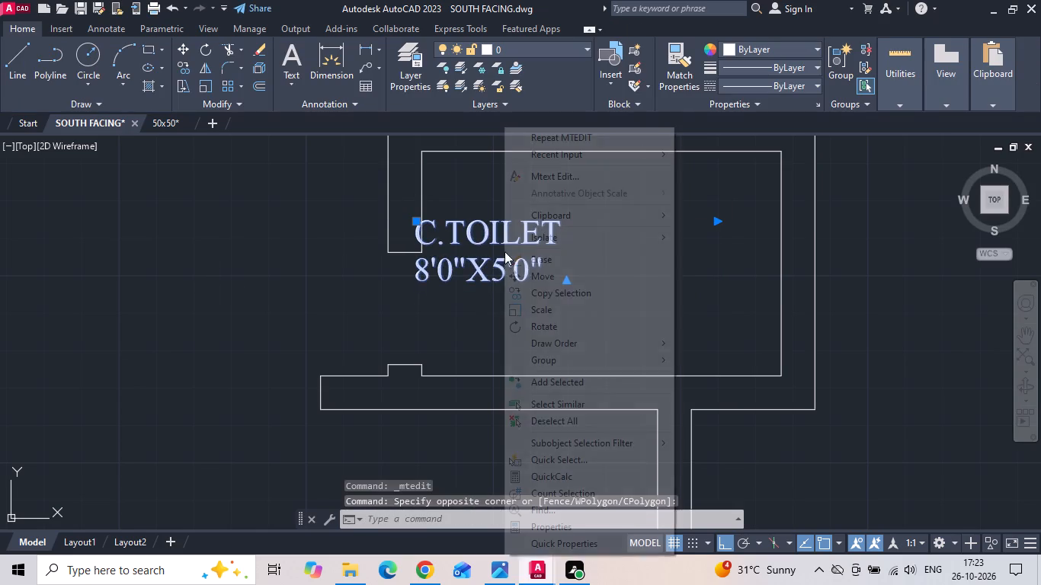
pyautogui.click(527, 284)
pyautogui.moveTo(549, 325); pyautogui.dragTo(562, 328)
pyautogui.click(651, 330)
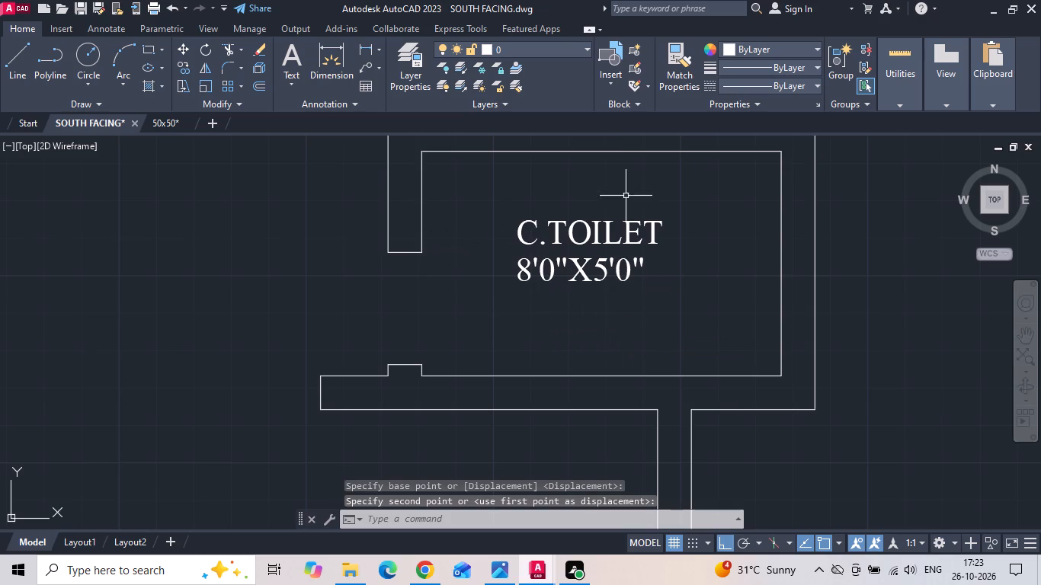
# Match the properties of the C.TOILET label onto the POOJA and STORE labels.
pyautogui.click(668, 64)
pyautogui.scroll(-3, 668, 65)
pyautogui.click(689, 66)
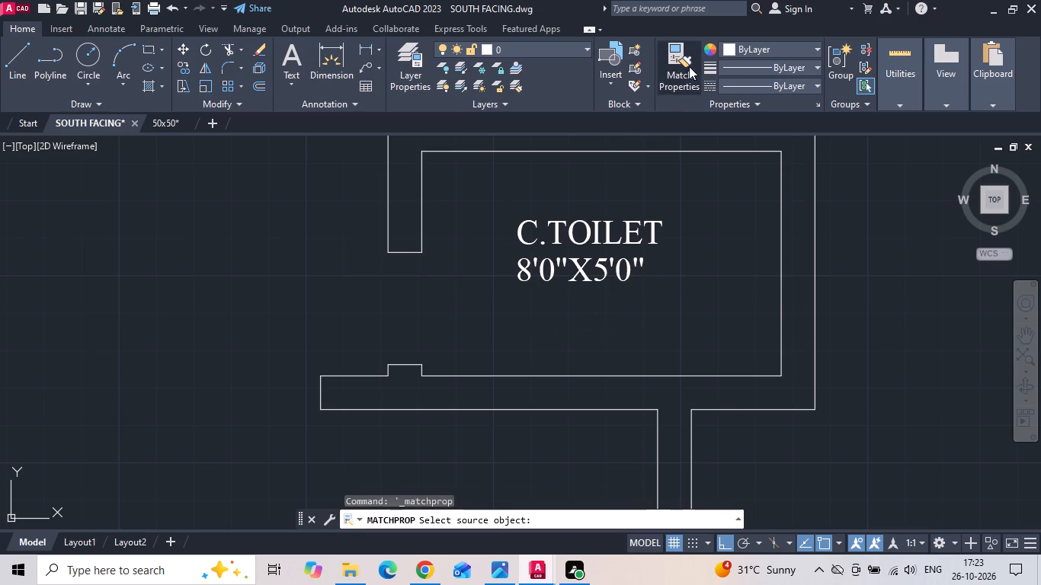
pyautogui.click(591, 226)
pyautogui.scroll(-3, 590, 226)
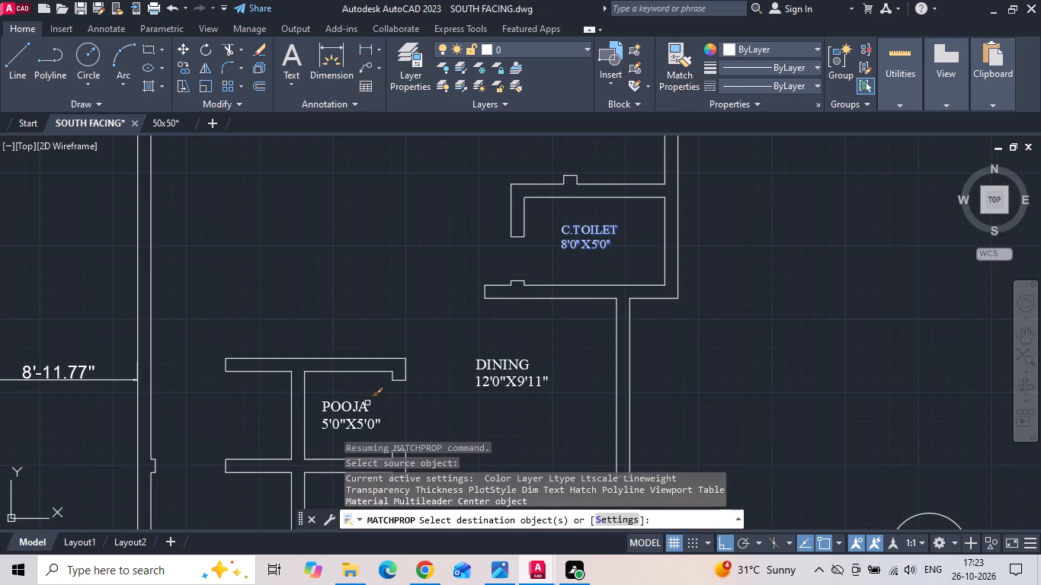
pyautogui.click(360, 404)
pyautogui.moveTo(358, 405); pyautogui.dragTo(400, 288, button='middle')
pyautogui.scroll(-1, 401, 287)
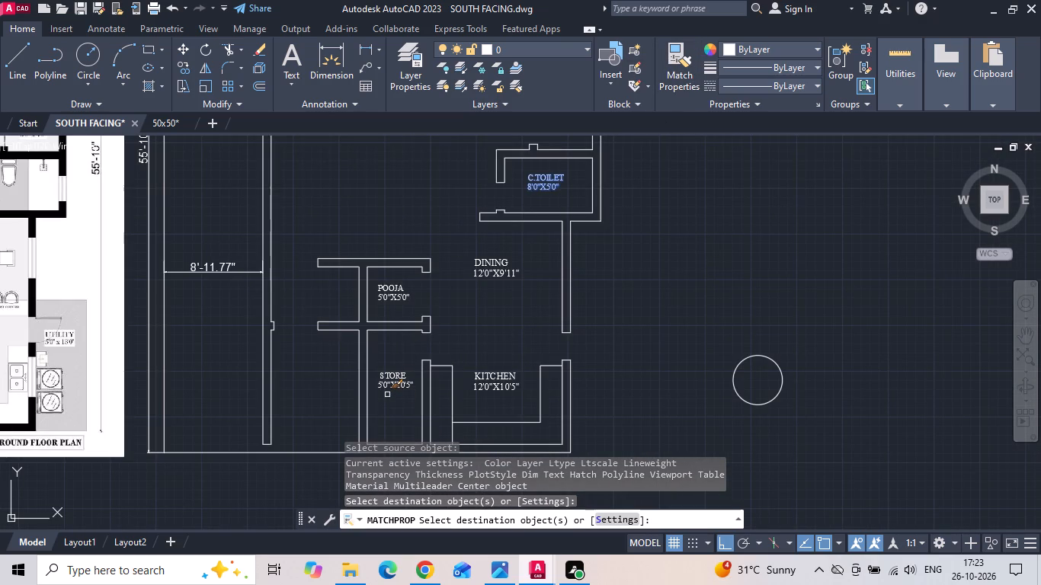
pyautogui.click(387, 385)
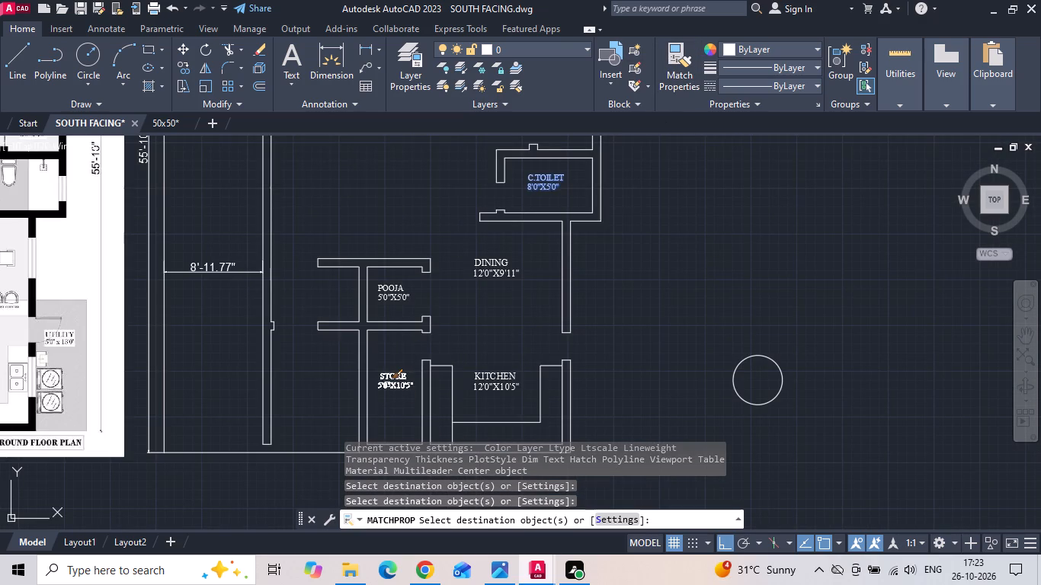
pyautogui.press('Escape')
# Save the drawing.
pyautogui.hotkey('ctrl', 's')
pyautogui.moveTo(409, 396); pyautogui.dragTo(440, 425, button='middle')
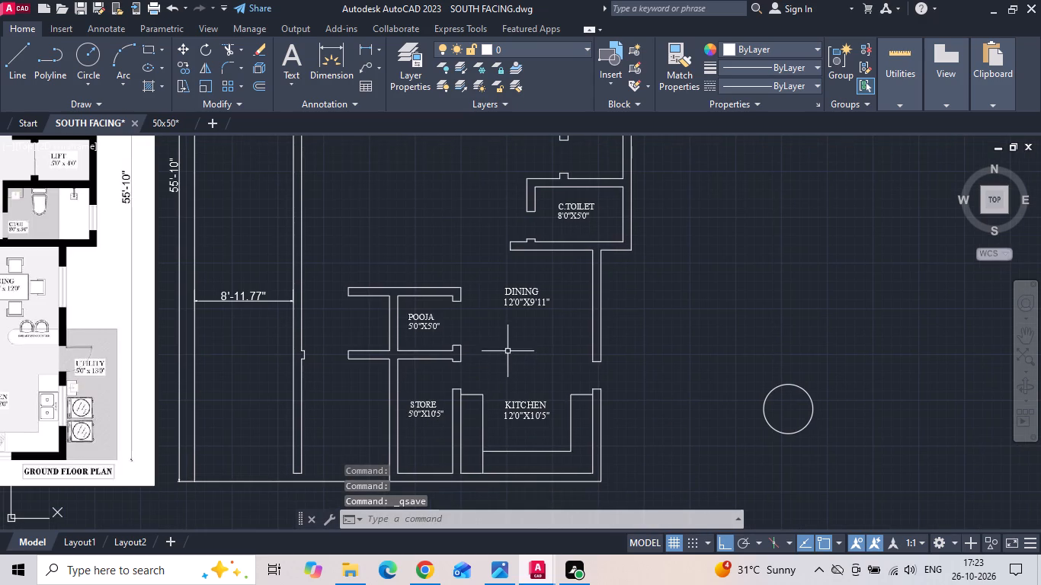
pyautogui.scroll(2, 212, 303)
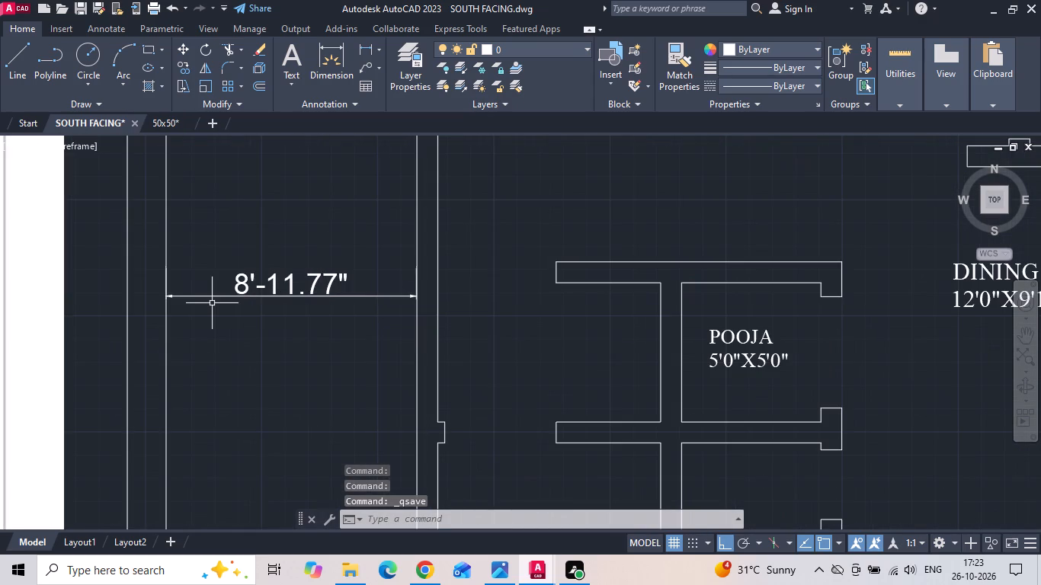
# Erase the width dimension across the parking strip and redimension it from the boundary line to the house's west wall.
pyautogui.scroll(-2, 277, 279)
pyautogui.click(296, 286)
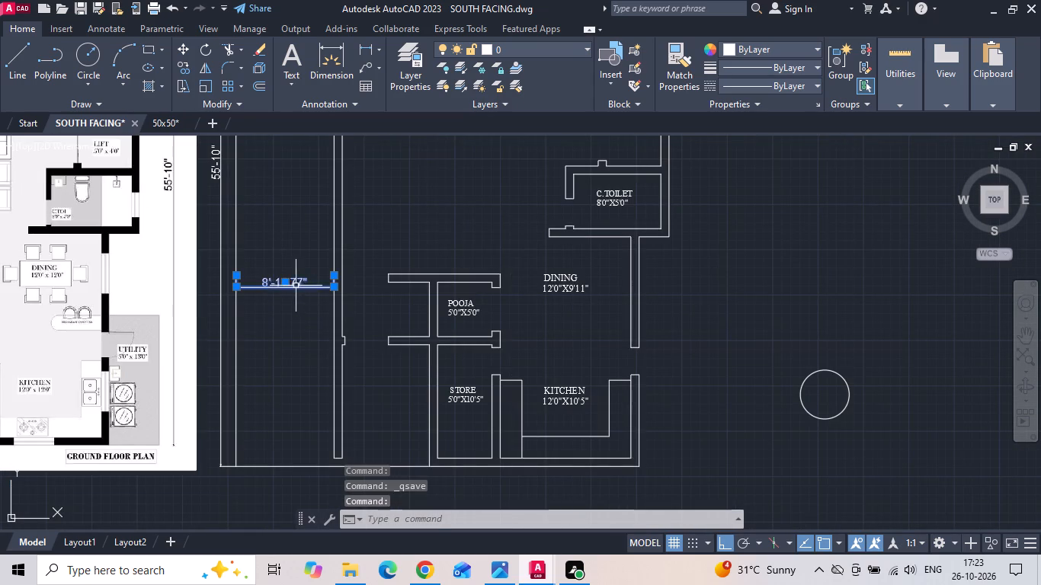
pyautogui.press('Delete')
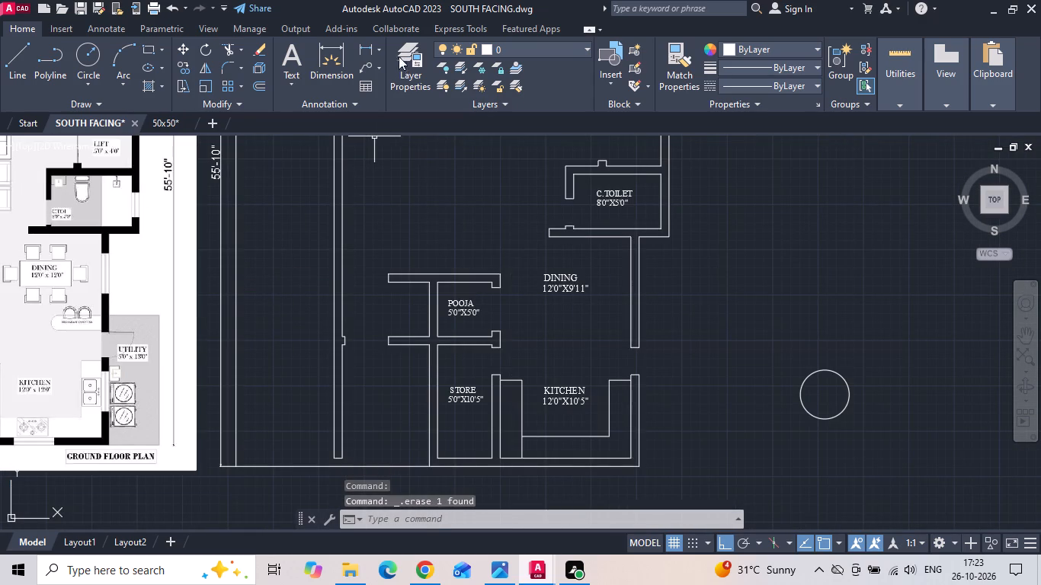
pyautogui.click(363, 46)
pyautogui.click(233, 250)
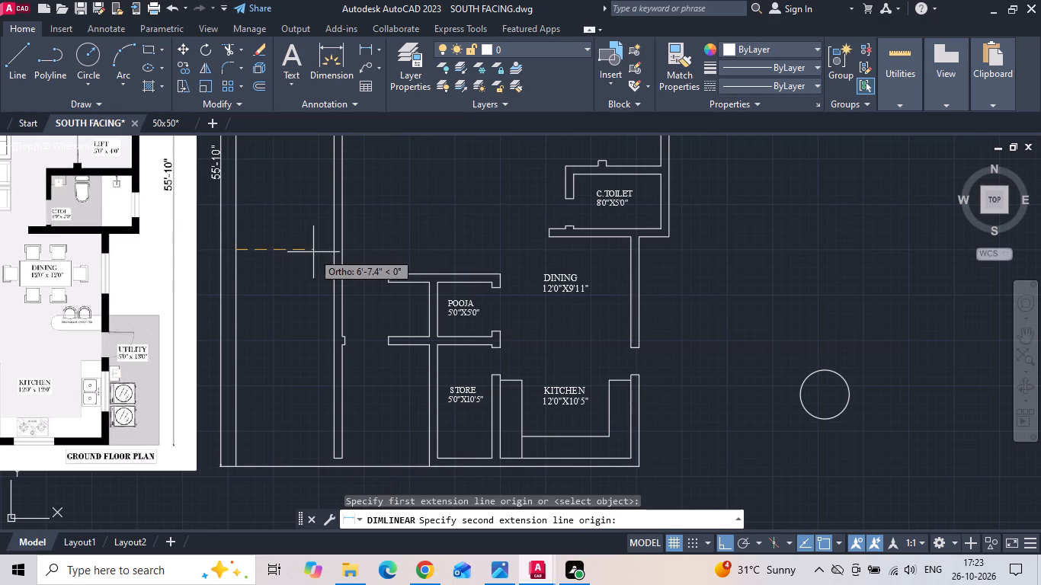
pyautogui.click(332, 252)
pyautogui.scroll(2, 328, 258)
pyautogui.click(323, 263)
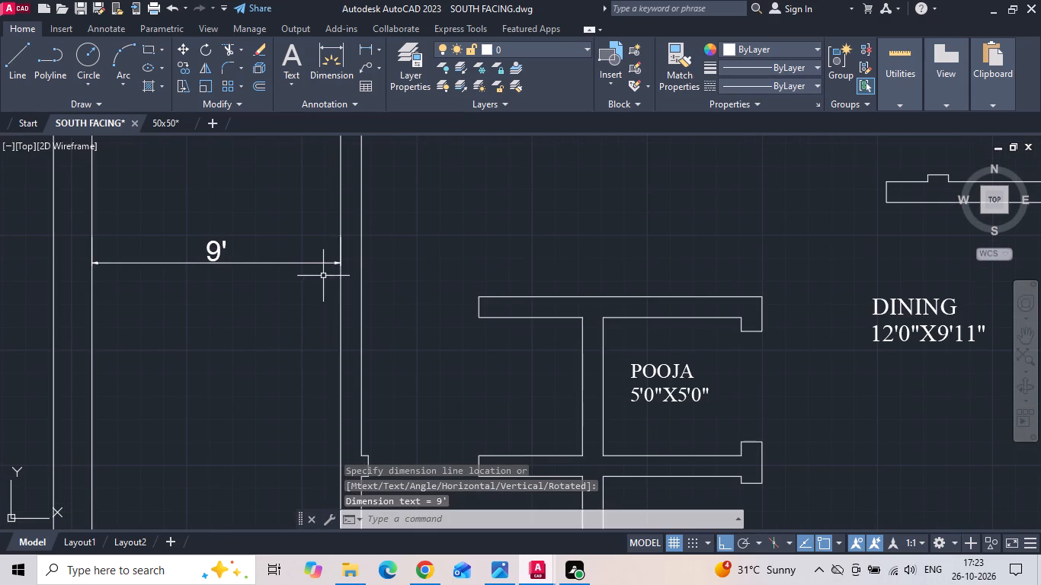
pyautogui.scroll(-1, 366, 256)
# Add a horizontal linear dimension from the west wall's inner face to the west end of the C.TOILET south wall.
pyautogui.press('space')
pyautogui.click(369, 213)
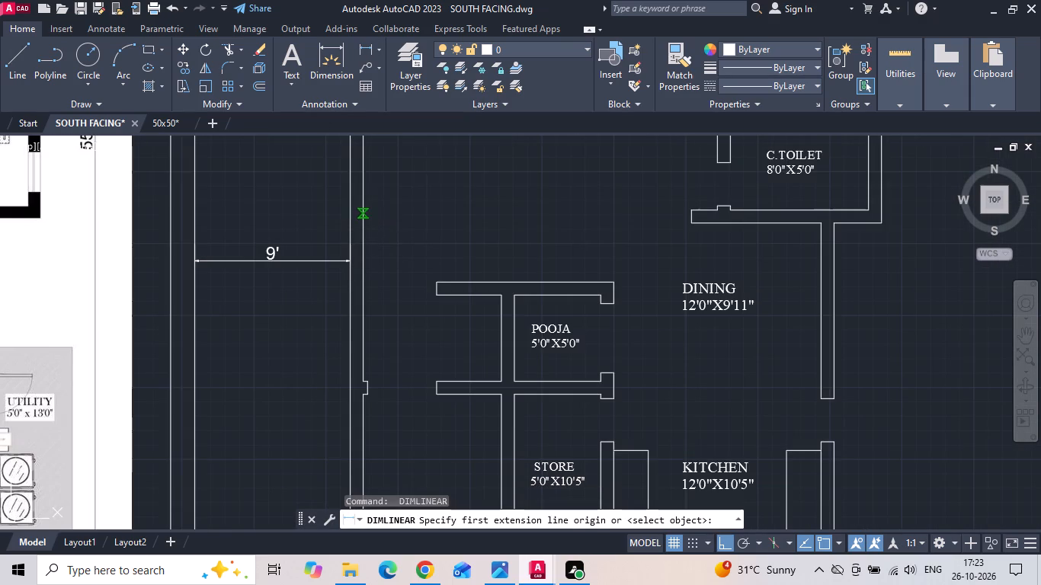
pyautogui.click(686, 209)
pyautogui.click(676, 174)
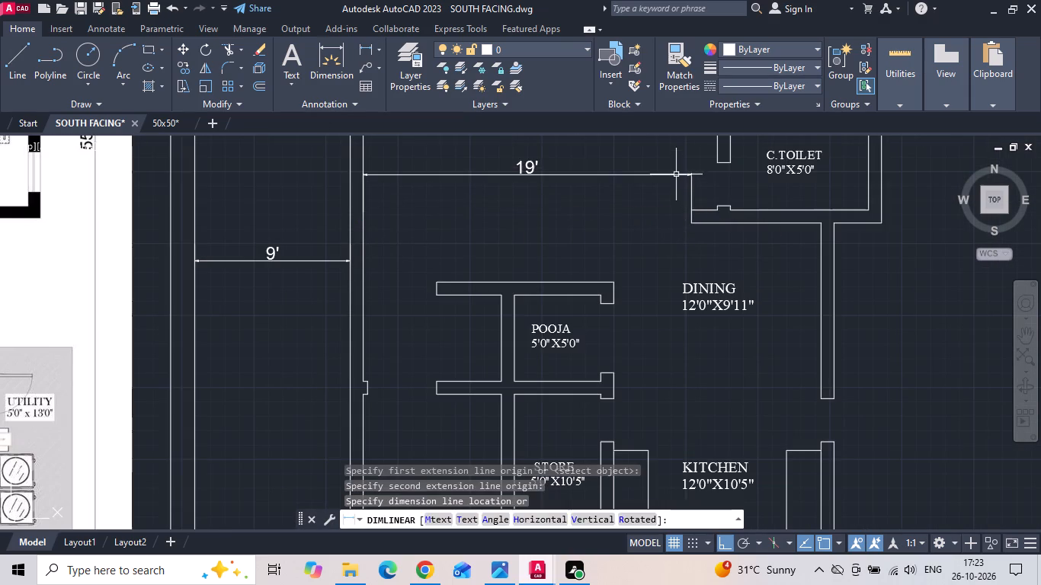
# Add a horizontal linear dimension from the C.TOILET northwest outer corner to the west wall's inner face.
pyautogui.scroll(-3, 619, 209)
pyautogui.scroll(3, 421, 235)
pyautogui.moveTo(365, 226); pyautogui.dragTo(333, 348, button='middle')
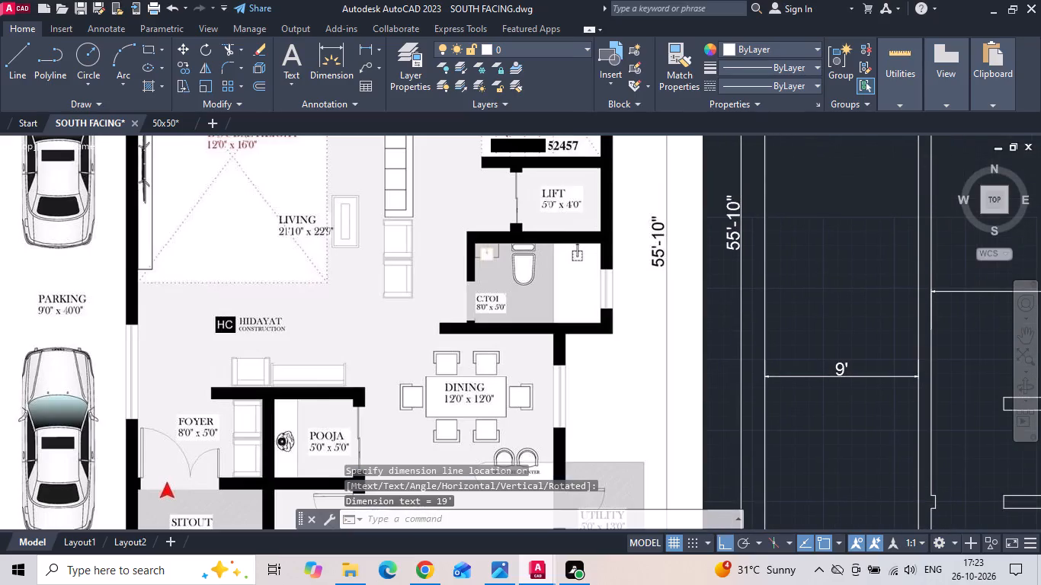
pyautogui.scroll(-1, 245, 334)
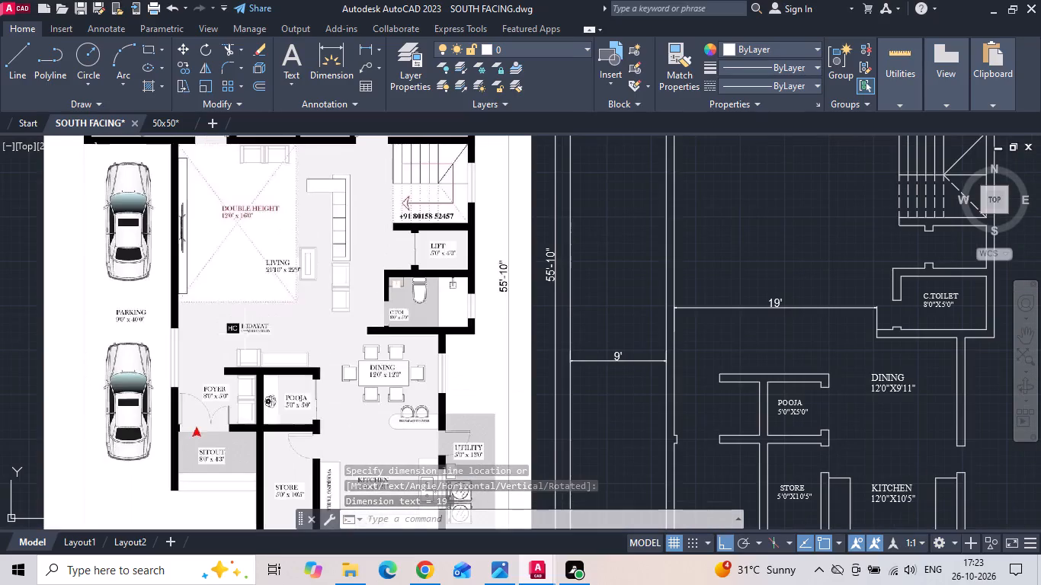
pyautogui.moveTo(486, 317); pyautogui.dragTo(352, 302, button='middle')
pyautogui.press('space')
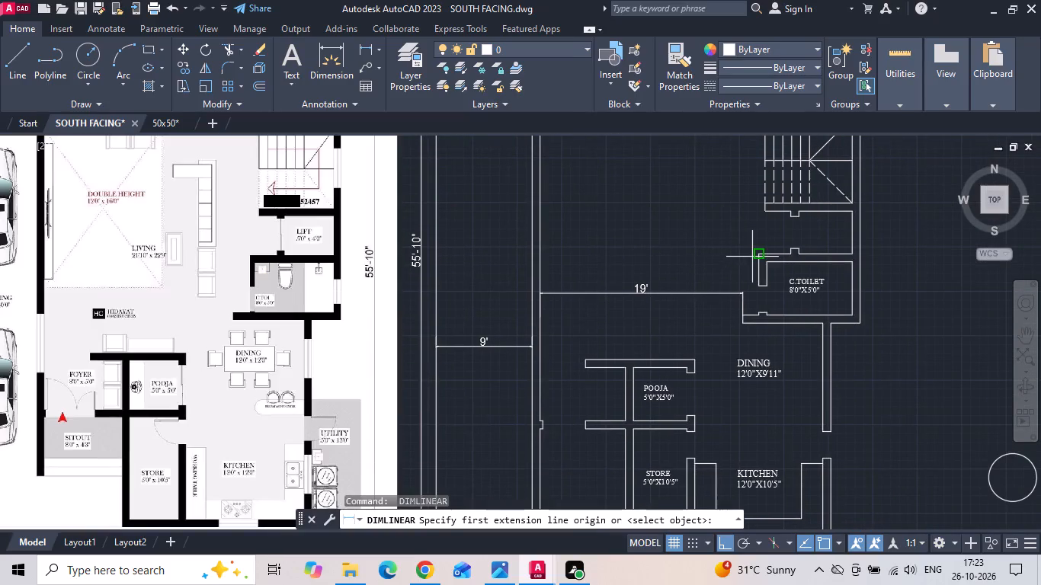
pyautogui.click(753, 256)
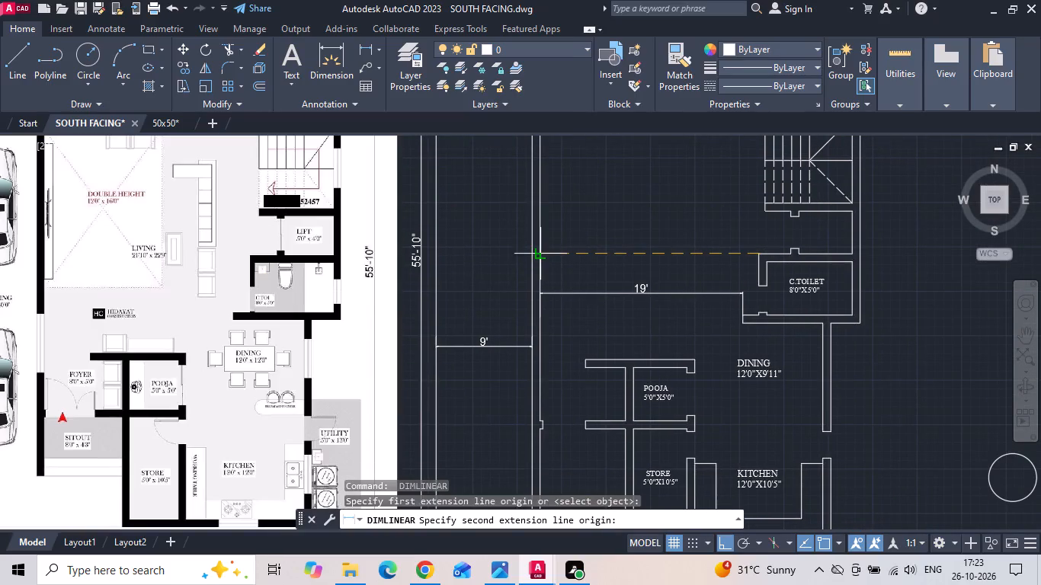
pyautogui.click(543, 253)
pyautogui.click(552, 246)
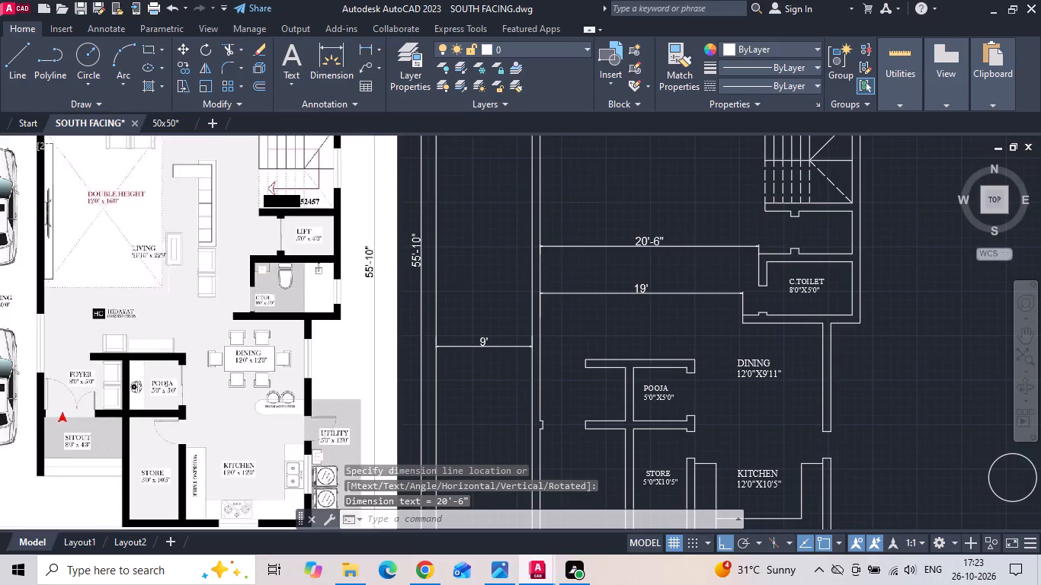
# Add a vertical linear dimension of the living area from the dressing rooms' south wall to the POOJA north wall.
pyautogui.scroll(2, 133, 254)
pyautogui.scroll(-2, 303, 341)
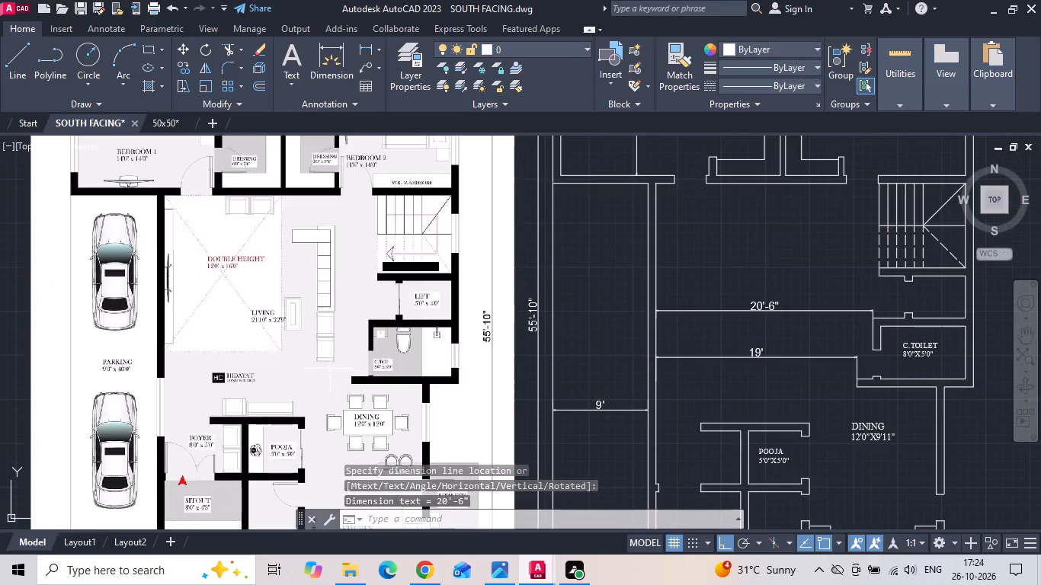
pyautogui.scroll(2, 91, 378)
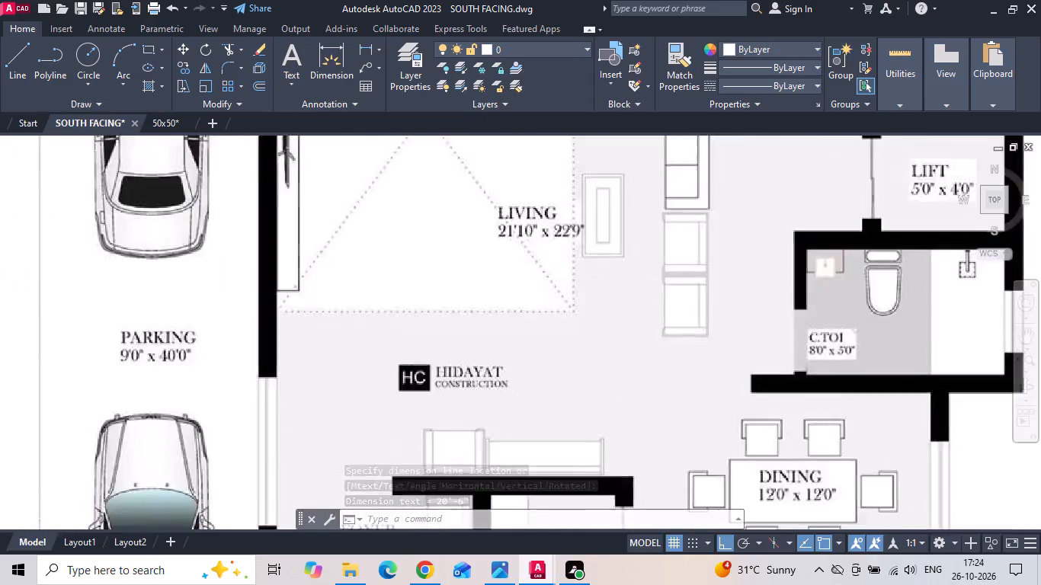
pyautogui.scroll(1, 91, 378)
pyautogui.scroll(-2, 91, 378)
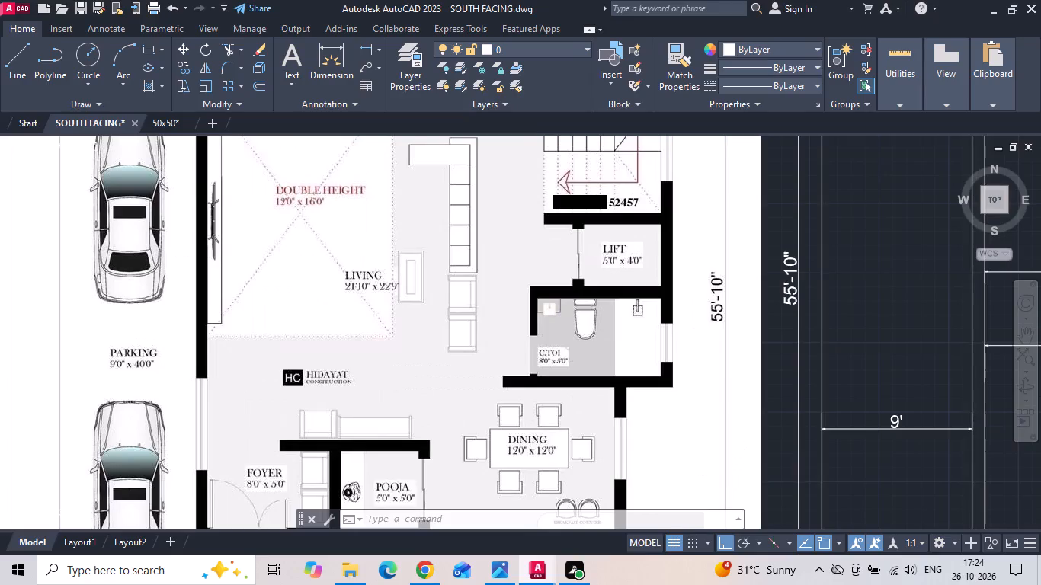
pyautogui.scroll(-2, 99, 402)
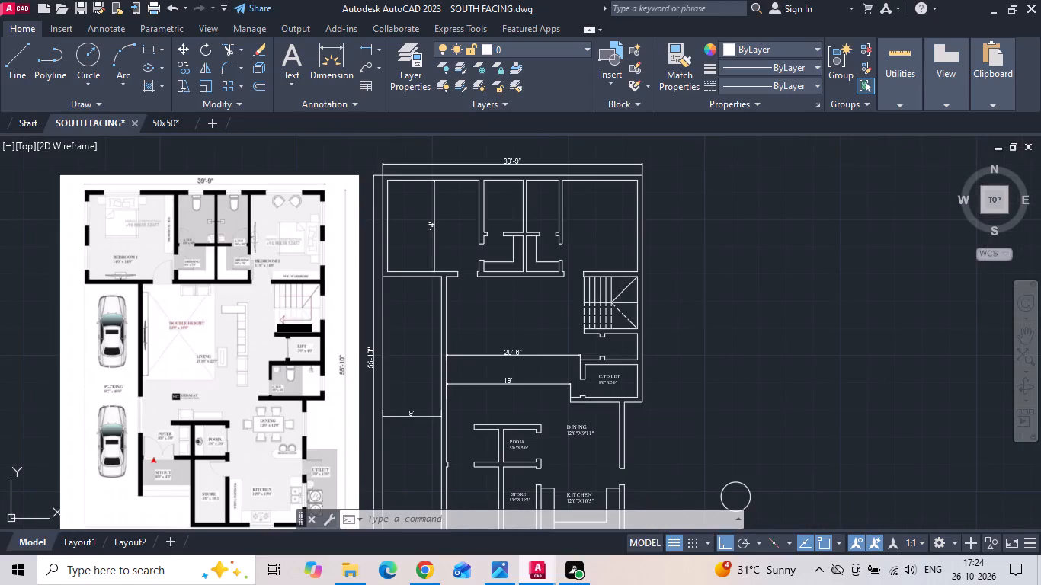
pyautogui.scroll(2, 484, 395)
pyautogui.scroll(-1, 514, 362)
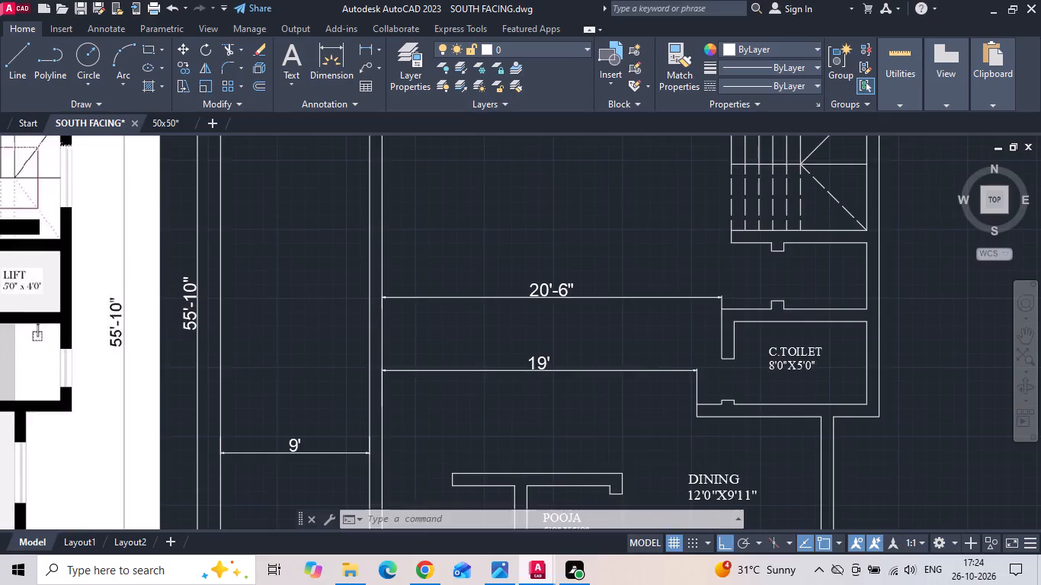
pyautogui.press('space')
pyautogui.click(514, 203)
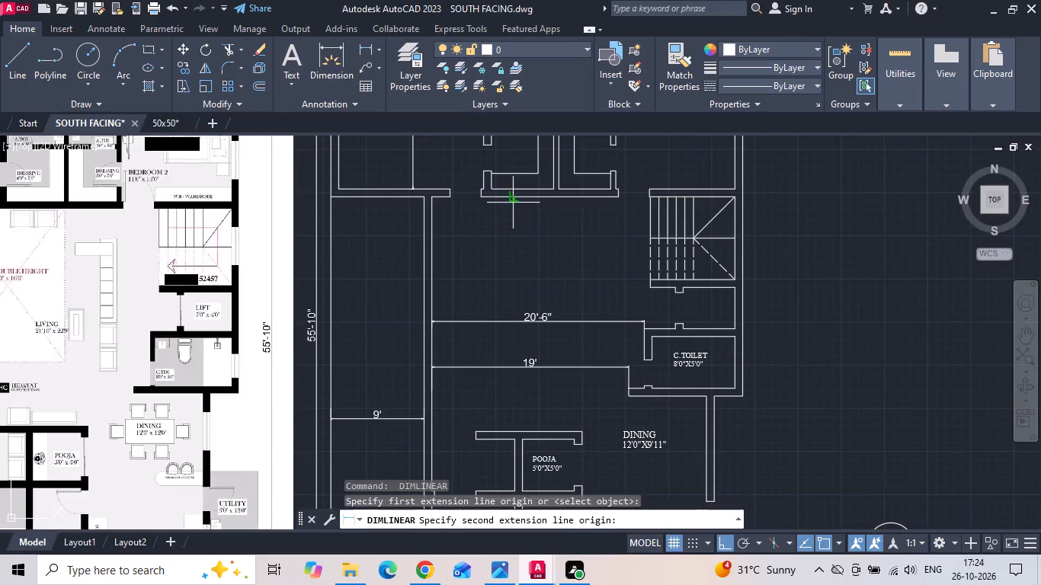
pyautogui.moveTo(514, 433); pyautogui.dragTo(505, 427)
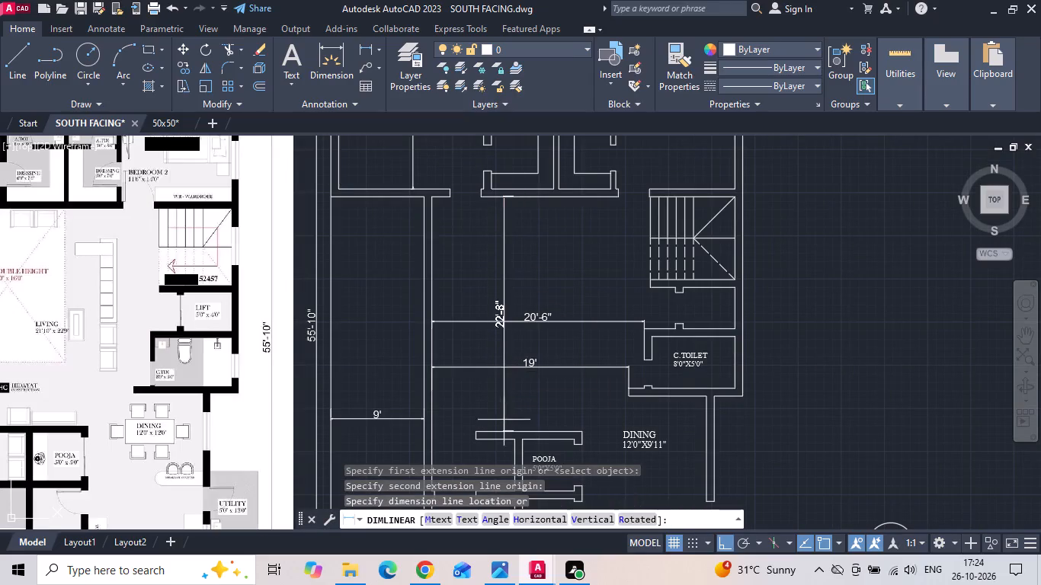
pyautogui.click(504, 411)
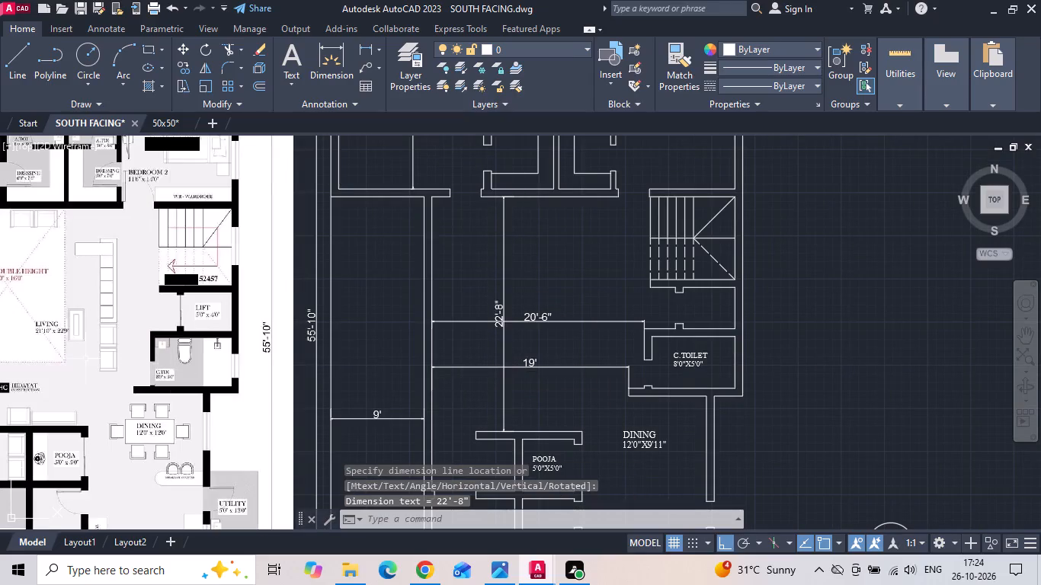
# Add a horizontal linear dimension from the west end of the wall between staircase and lift to the west wall's inner face.
pyautogui.scroll(2, 85, 359)
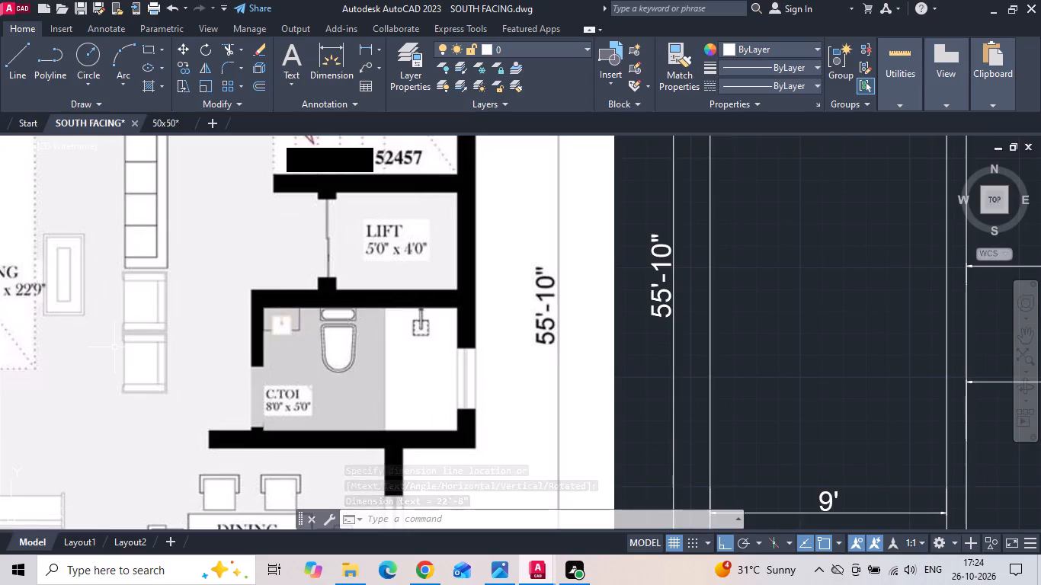
pyautogui.scroll(-2, 114, 347)
pyautogui.scroll(2, 412, 348)
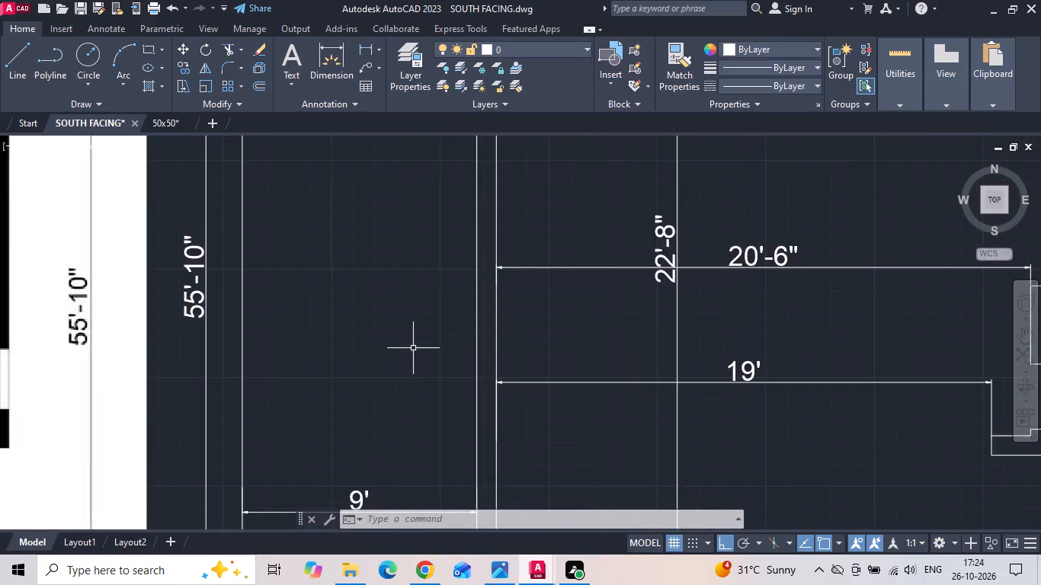
pyautogui.scroll(-1, 418, 348)
pyautogui.moveTo(181, 288); pyautogui.dragTo(399, 266, button='middle')
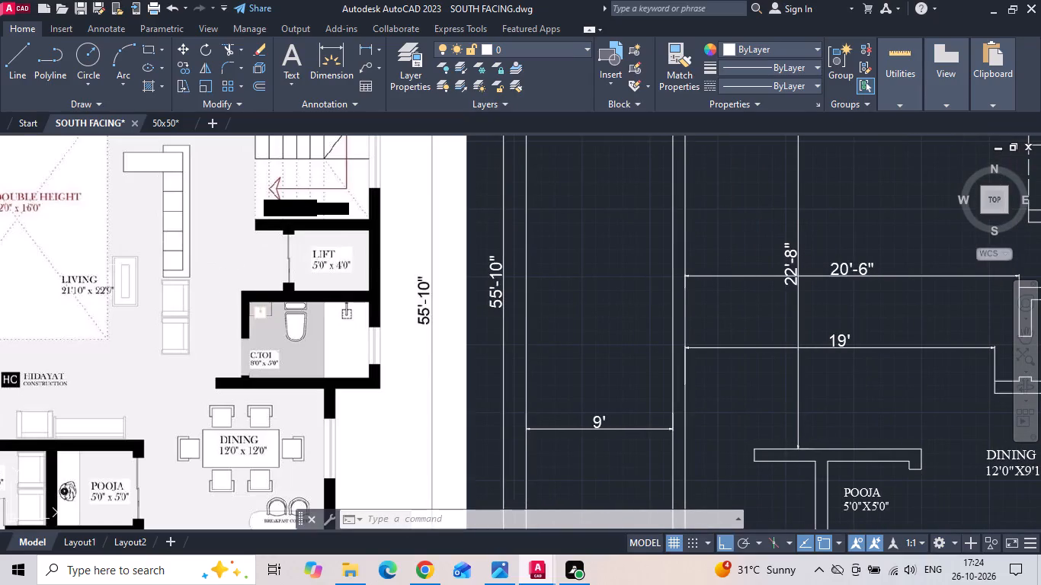
pyautogui.scroll(-1, 191, 215)
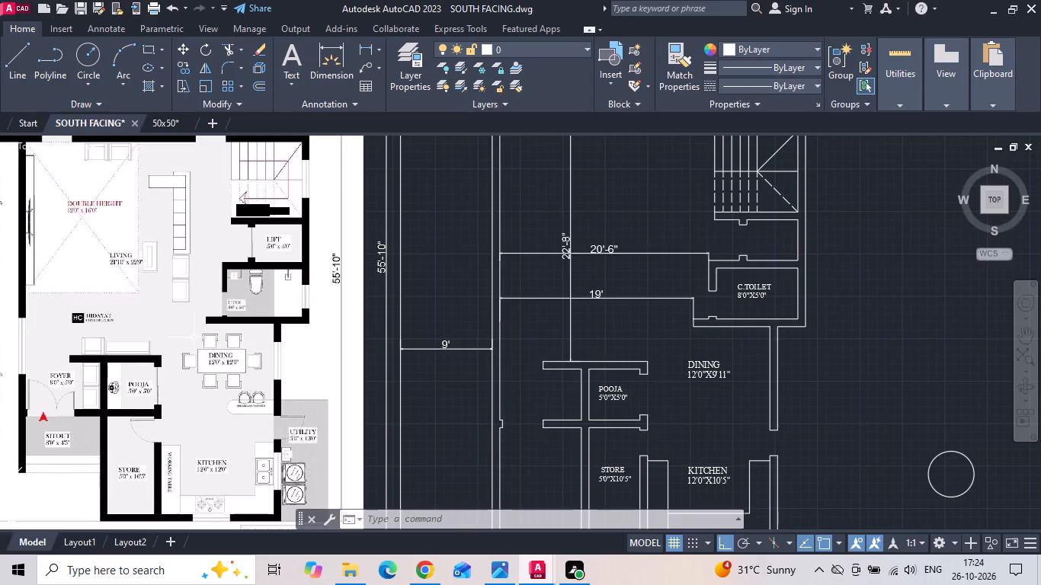
pyautogui.click(362, 52)
pyautogui.click(718, 222)
pyautogui.click(501, 218)
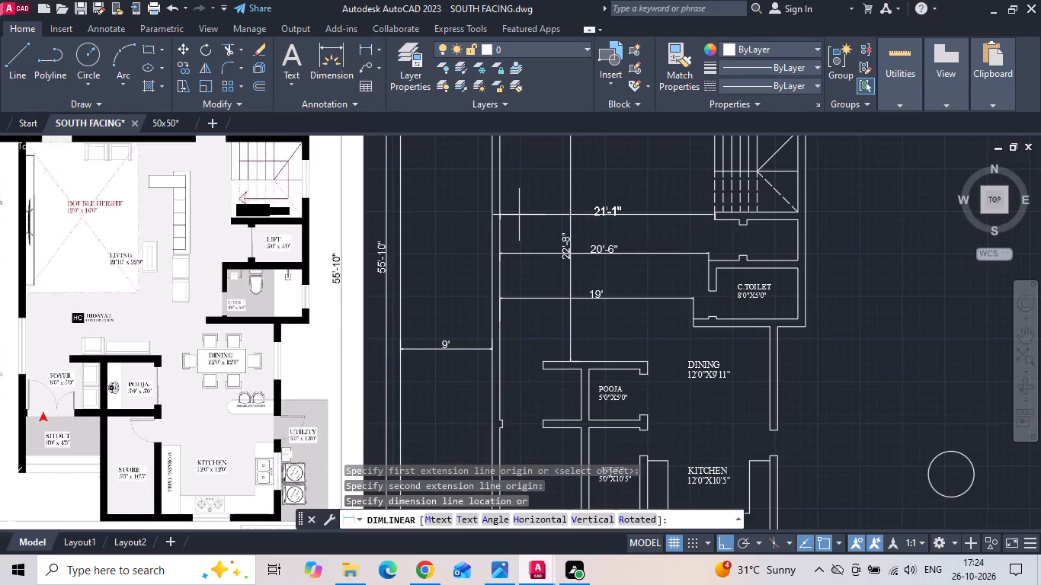
pyautogui.click(519, 215)
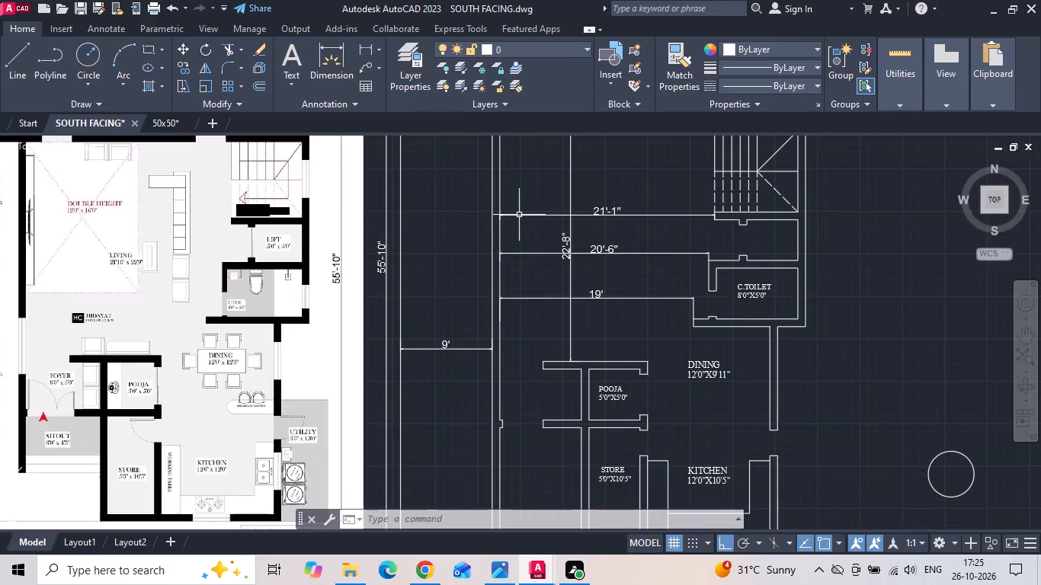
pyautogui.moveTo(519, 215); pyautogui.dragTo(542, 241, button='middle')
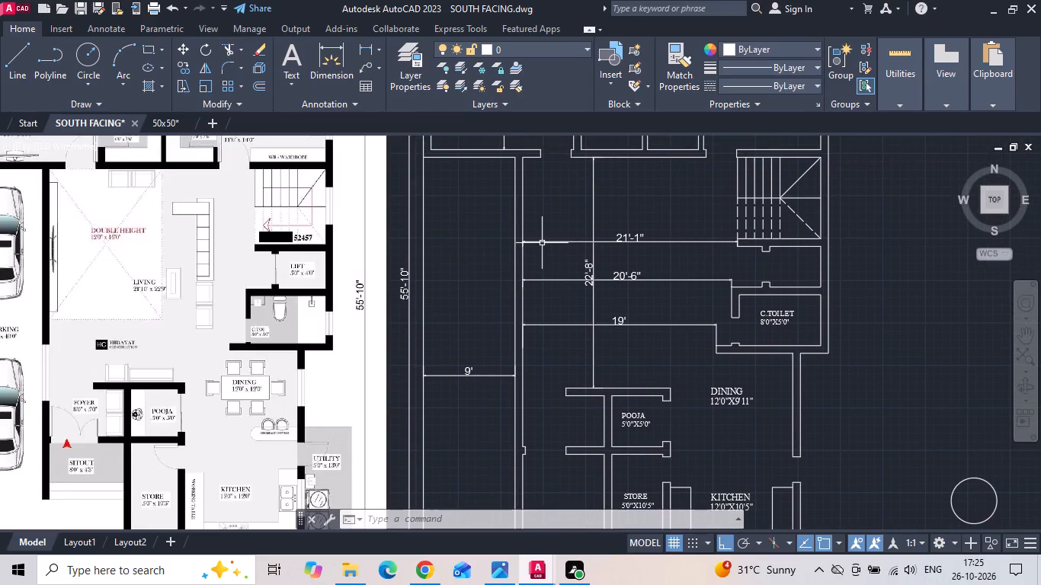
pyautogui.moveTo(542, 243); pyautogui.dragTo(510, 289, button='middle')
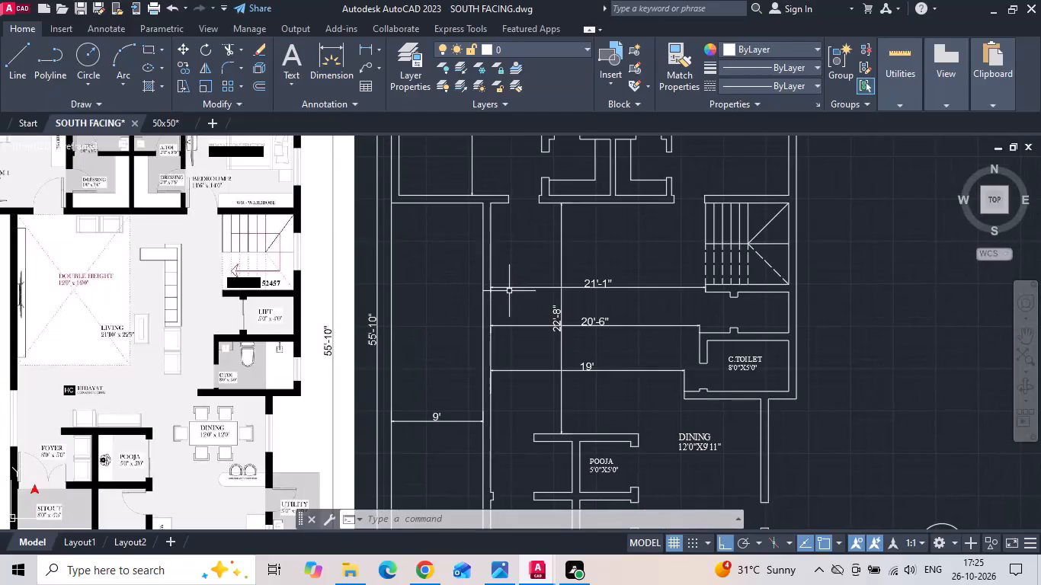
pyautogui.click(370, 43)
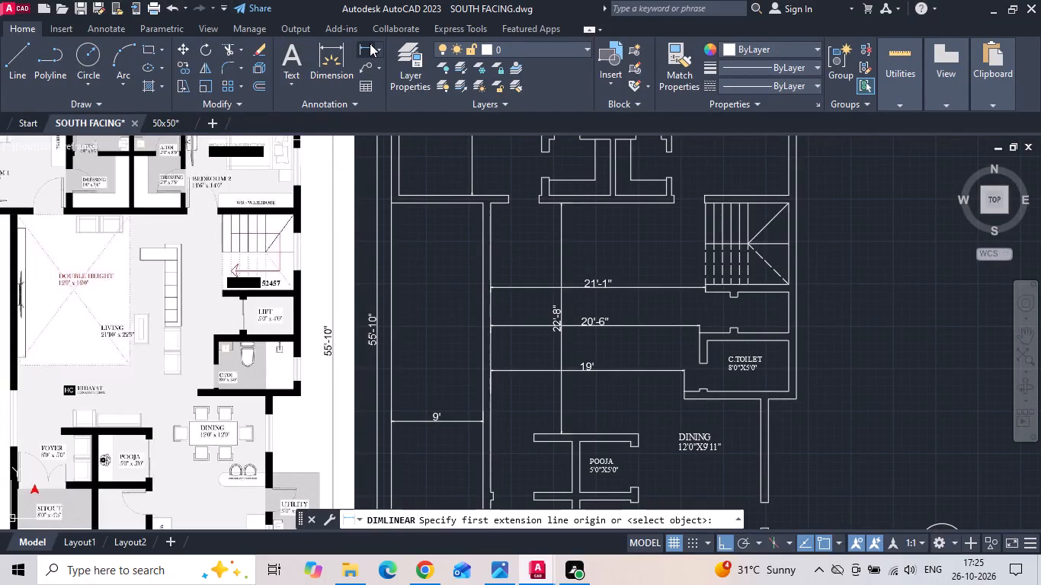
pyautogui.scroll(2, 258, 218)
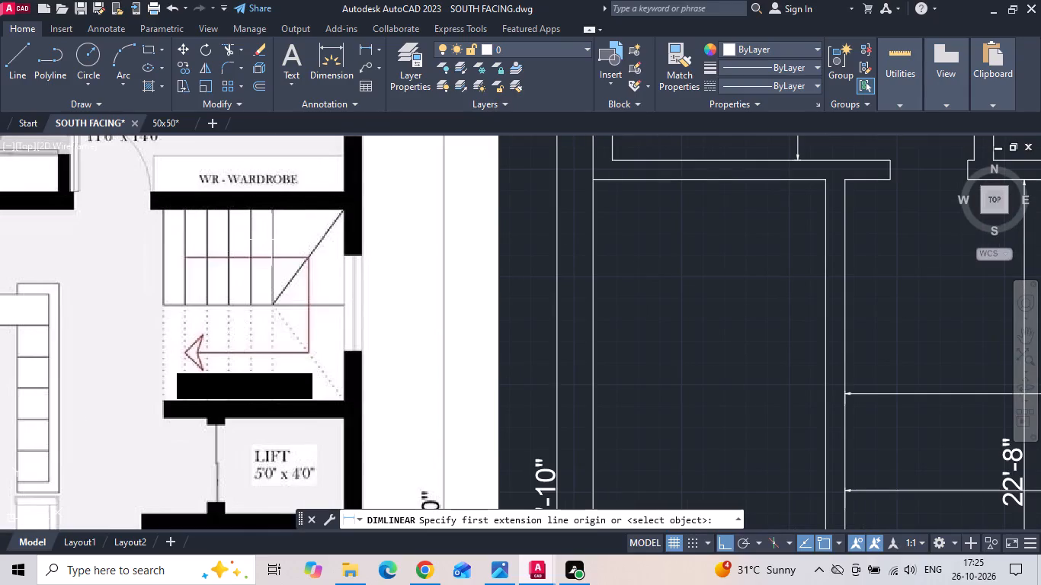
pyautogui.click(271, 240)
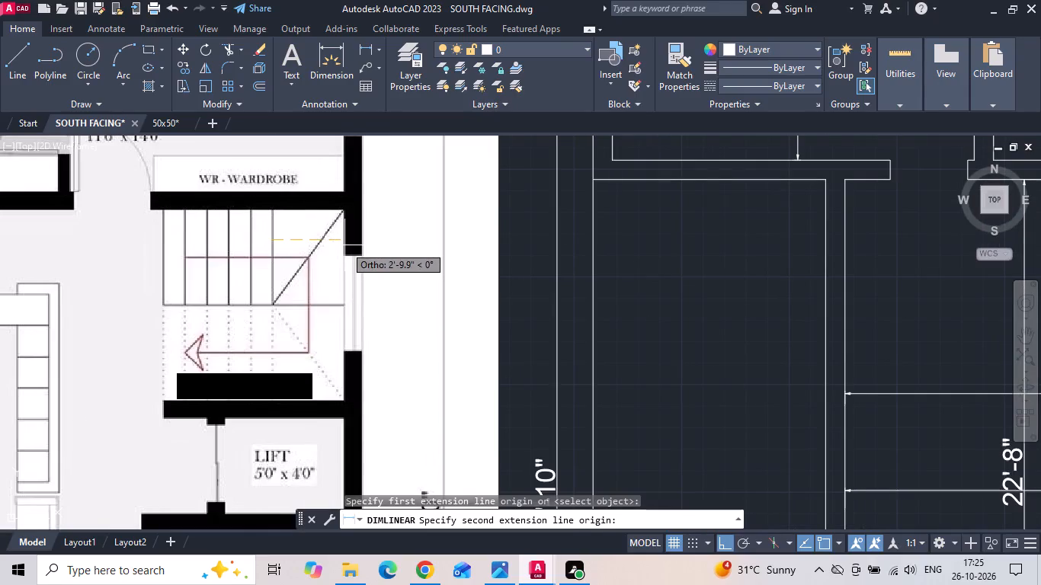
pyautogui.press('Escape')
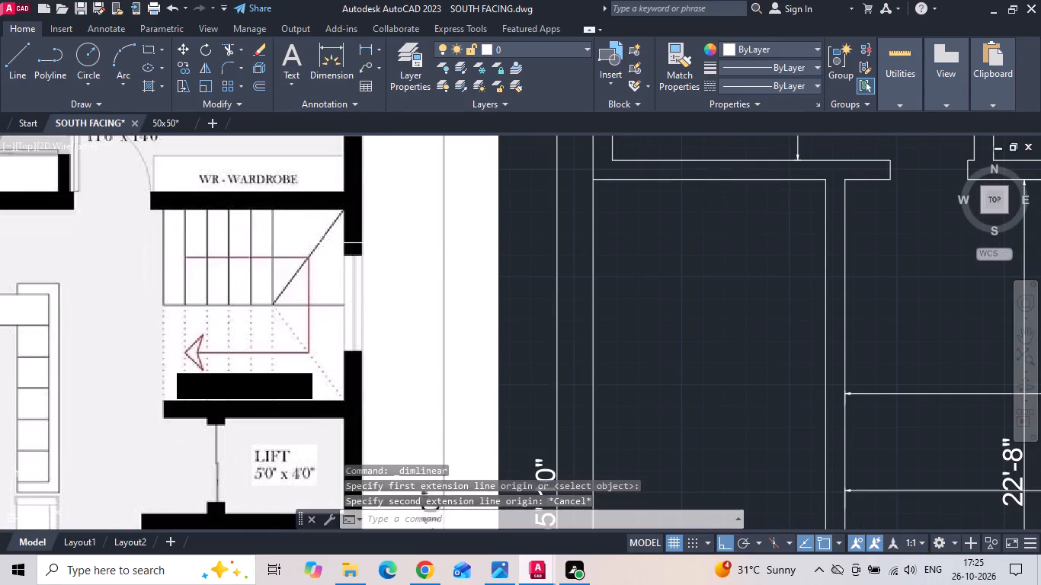
# Move the six solid and six dashed staircase tread lines 10" east.
pyautogui.scroll(-2, 107, 241)
pyautogui.scroll(2, 652, 245)
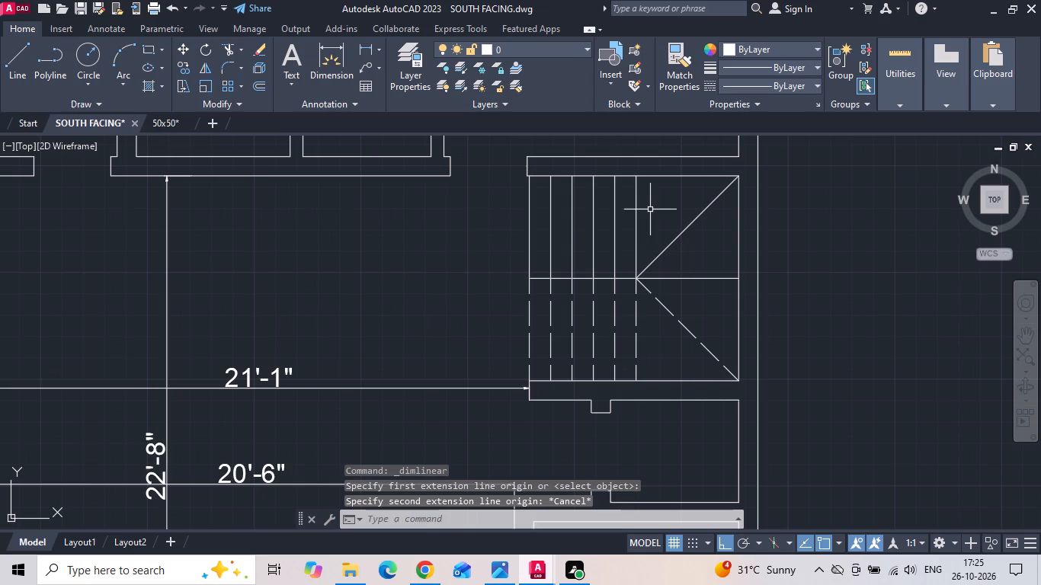
pyautogui.click(649, 209)
pyautogui.click(445, 249)
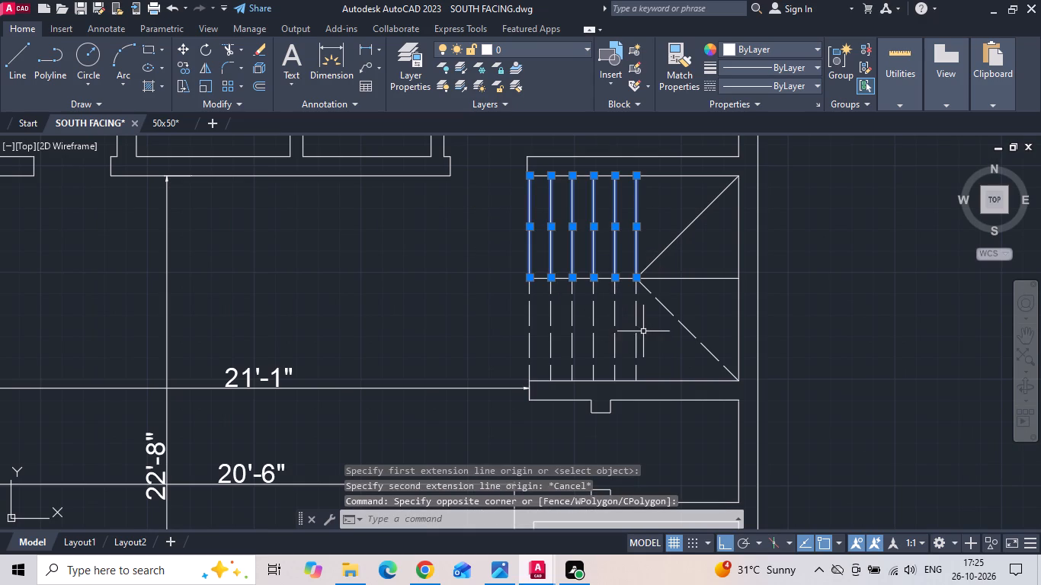
pyautogui.moveTo(645, 333); pyautogui.dragTo(633, 337)
pyautogui.click(508, 332)
pyautogui.rightClick(508, 332)
pyautogui.click(523, 299)
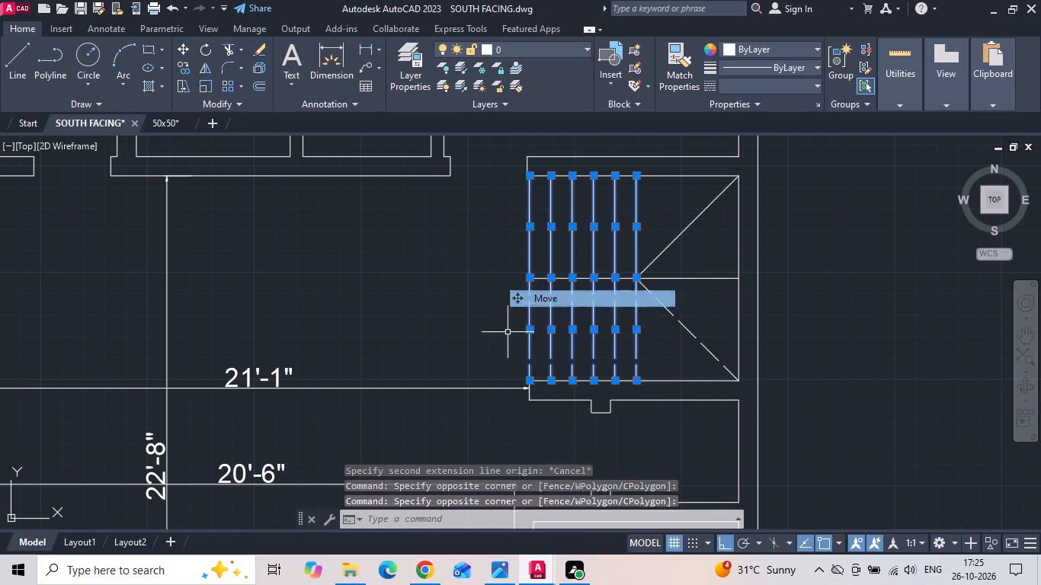
pyautogui.click(450, 318)
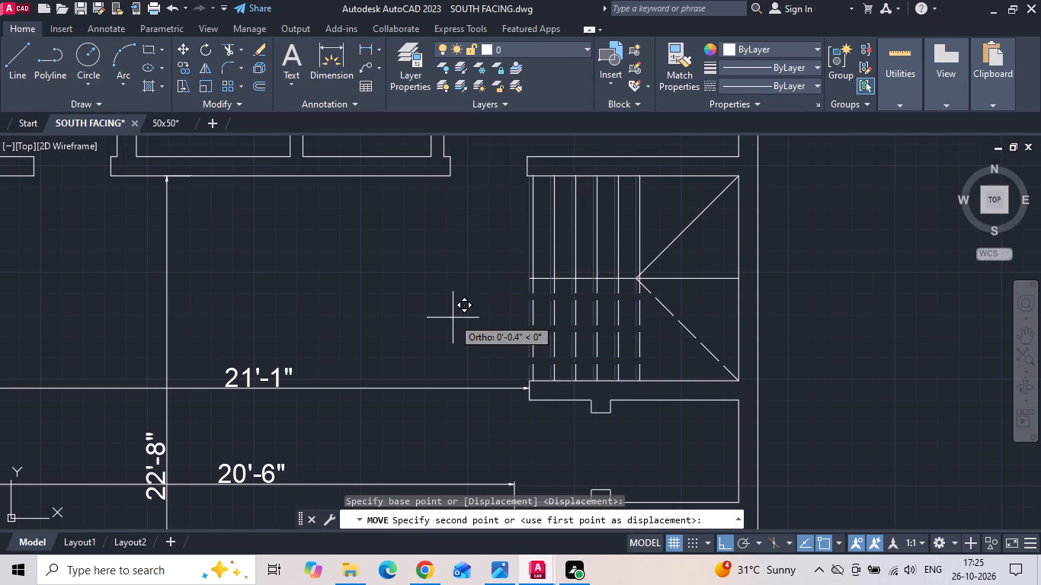
pyautogui.press('1')
pyautogui.press('0')
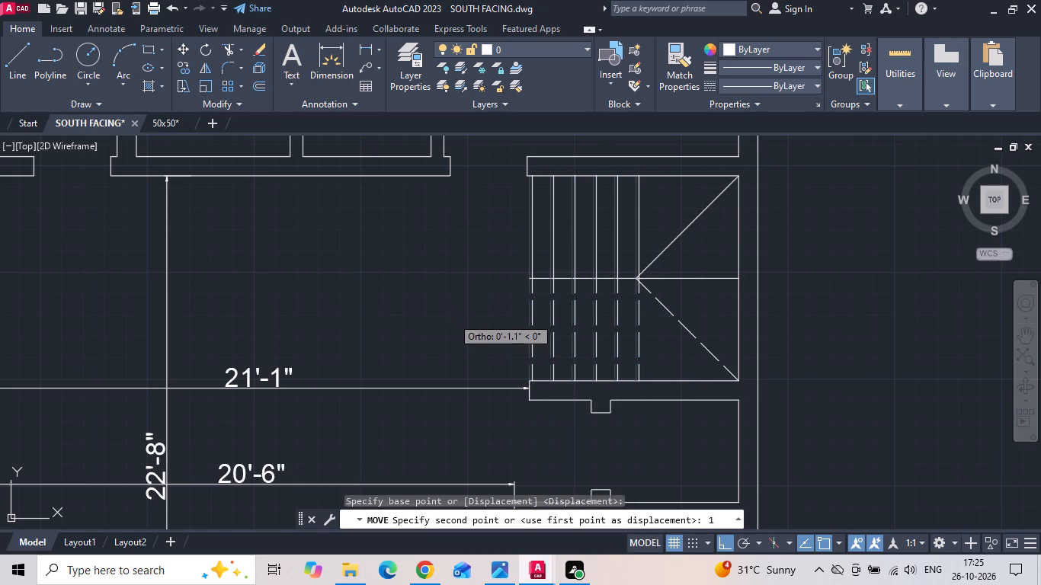
pyautogui.press('space')
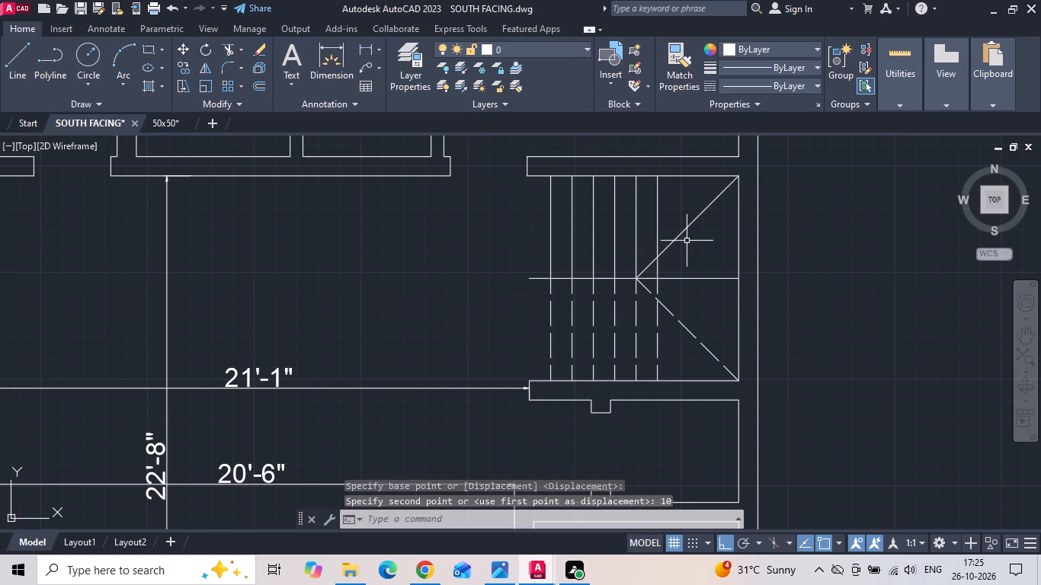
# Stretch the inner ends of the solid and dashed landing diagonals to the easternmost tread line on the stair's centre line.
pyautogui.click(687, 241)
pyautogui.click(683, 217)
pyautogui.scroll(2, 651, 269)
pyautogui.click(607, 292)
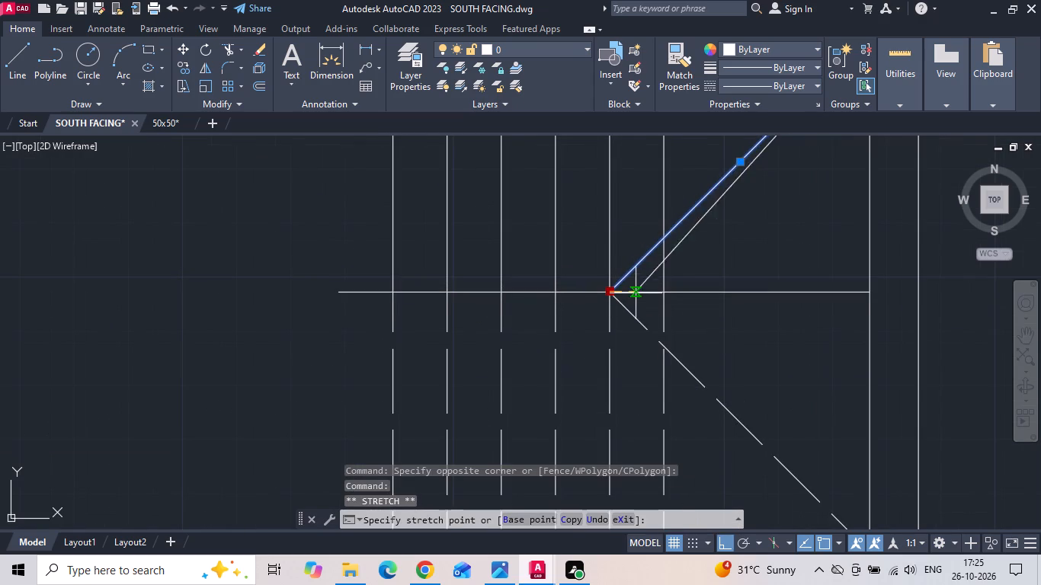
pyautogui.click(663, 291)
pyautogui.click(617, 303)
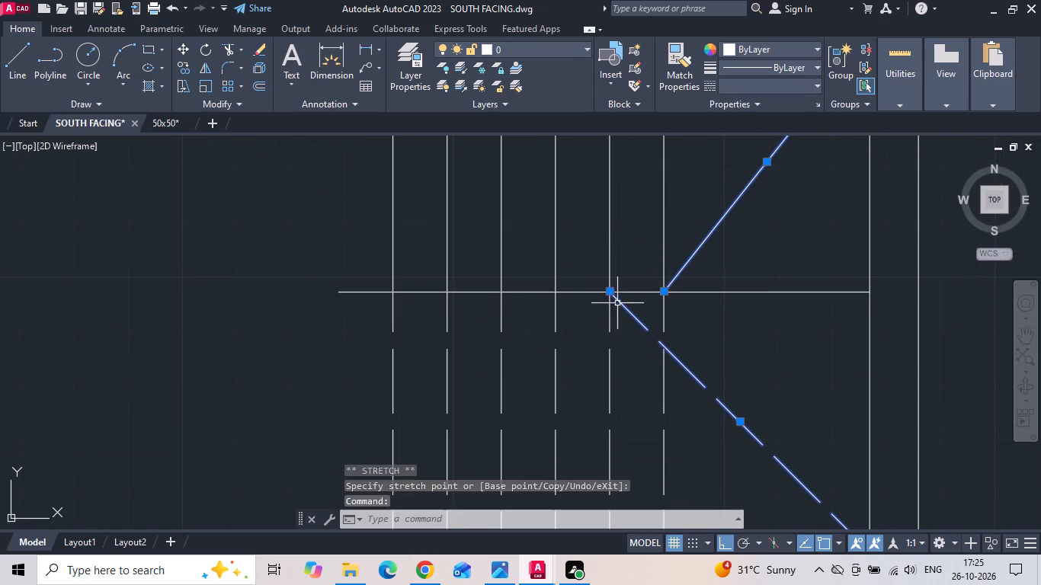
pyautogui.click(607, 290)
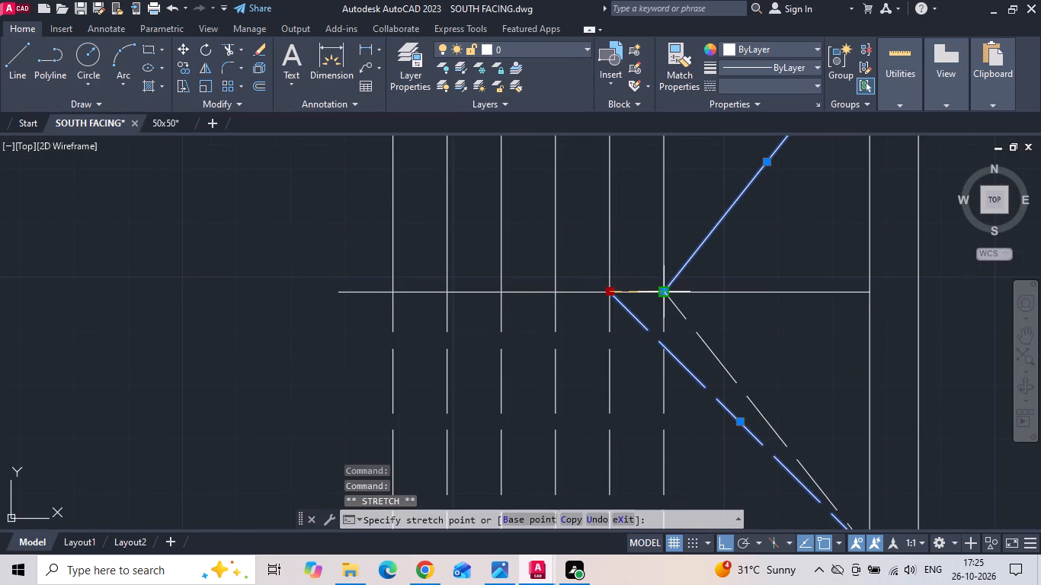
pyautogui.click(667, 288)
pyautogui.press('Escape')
# Trim the stair's horizontal centre line where it overhangs west of the westernmost tread.
pyautogui.press('t')
pyautogui.press('r')
pyautogui.press('space')
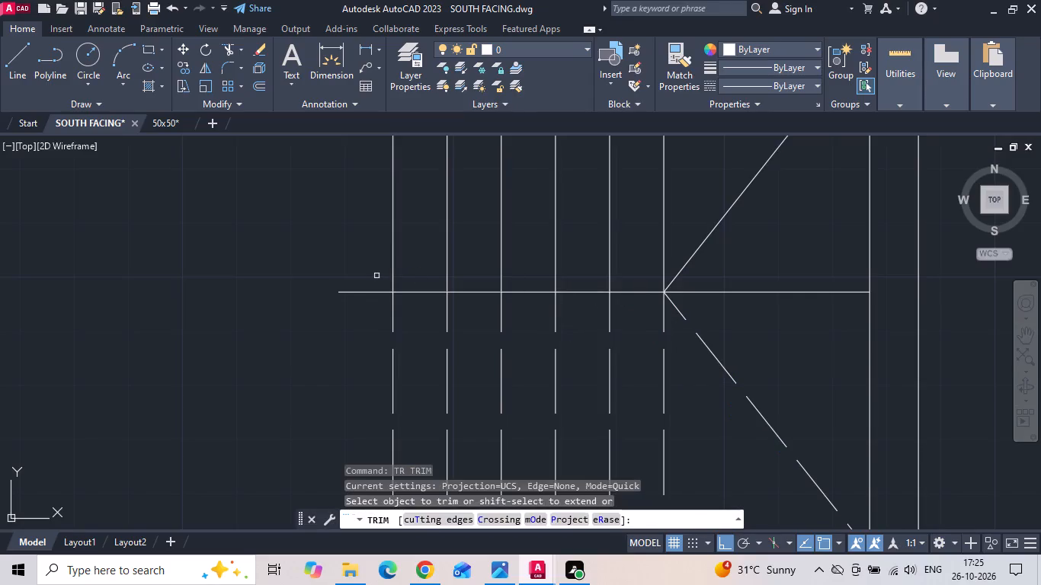
pyautogui.moveTo(376, 276); pyautogui.dragTo(346, 363)
pyautogui.scroll(-3, 346, 337)
pyautogui.moveTo(325, 340); pyautogui.dragTo(376, 335, button='middle')
pyautogui.press('Escape')
# Stretch the east end of the horizontal dimension at the staircase's south wall to the westernmost tread line.
pyautogui.moveTo(356, 347); pyautogui.dragTo(344, 383)
pyautogui.click(328, 398)
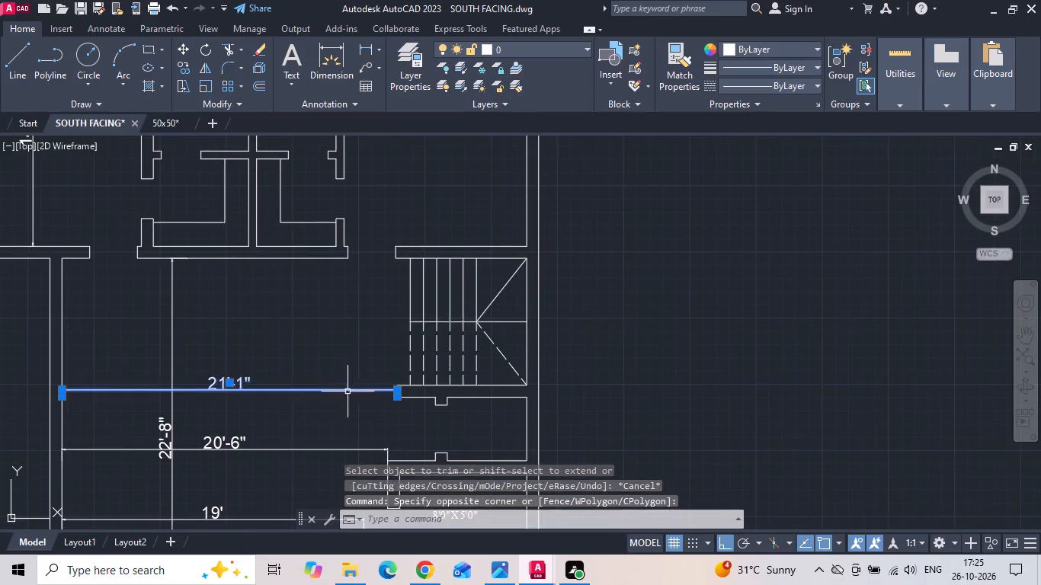
pyautogui.scroll(2, 389, 387)
pyautogui.click(405, 411)
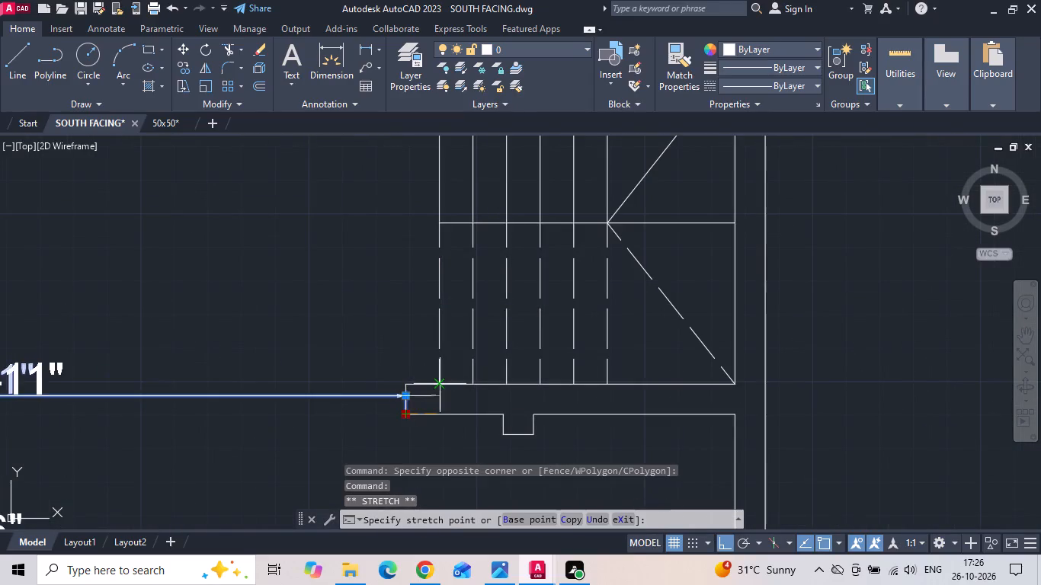
pyautogui.click(437, 379)
pyautogui.scroll(-3, 477, 372)
pyautogui.press('Escape')
# Measure the horizontal distance from the east wall's inner face to the easternmost tread line.
pyautogui.scroll(2, 389, 387)
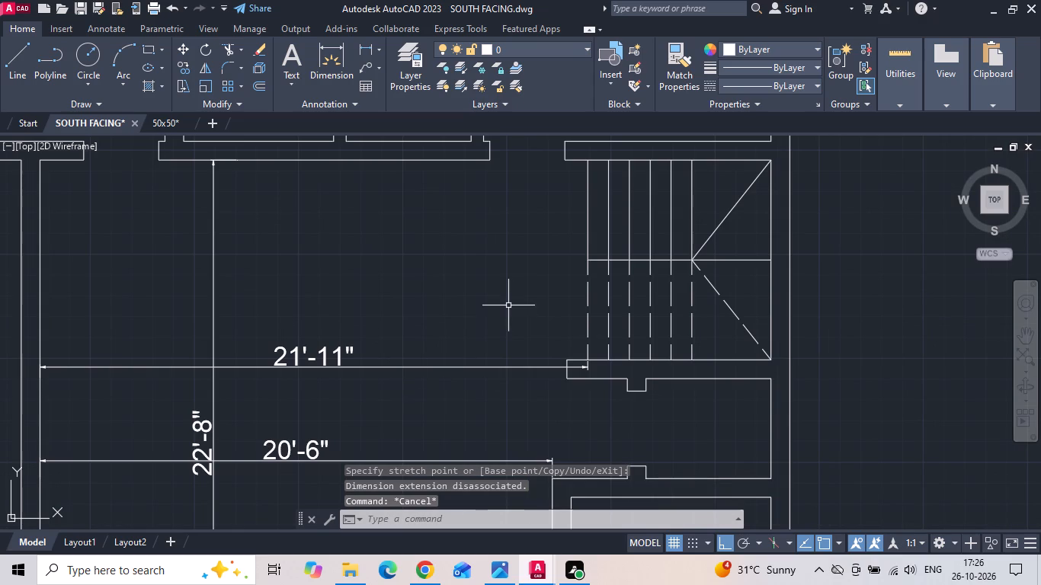
pyautogui.scroll(-1, 508, 305)
pyautogui.click(362, 46)
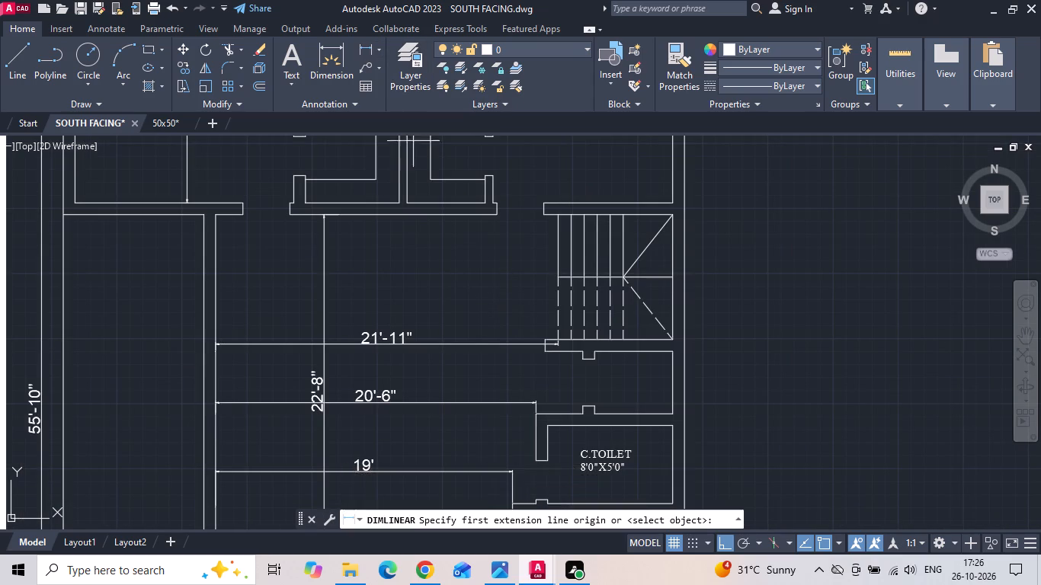
pyautogui.scroll(1, 716, 264)
pyautogui.scroll(1, 628, 276)
pyautogui.click(656, 264)
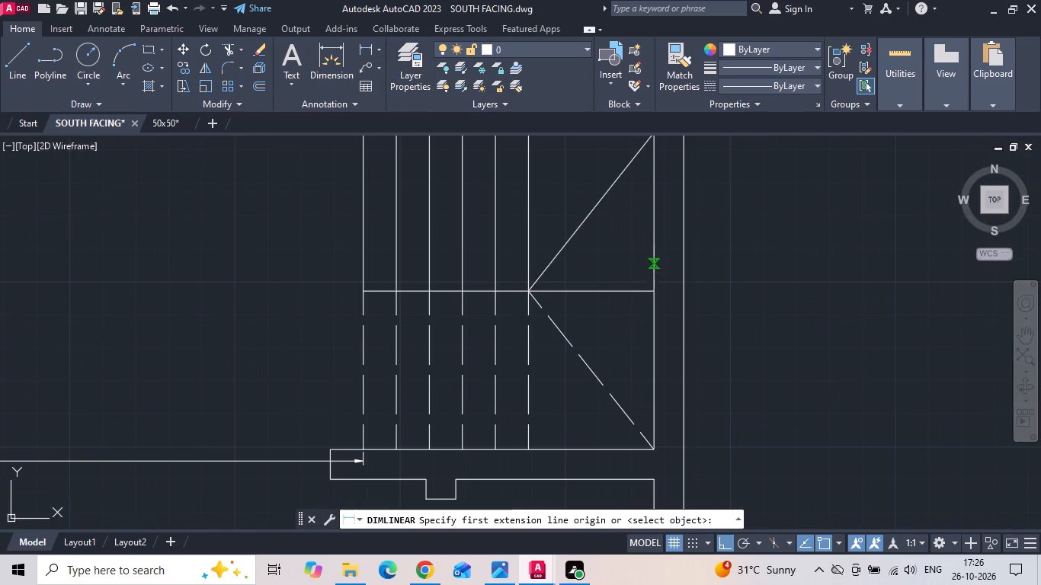
pyautogui.click(530, 260)
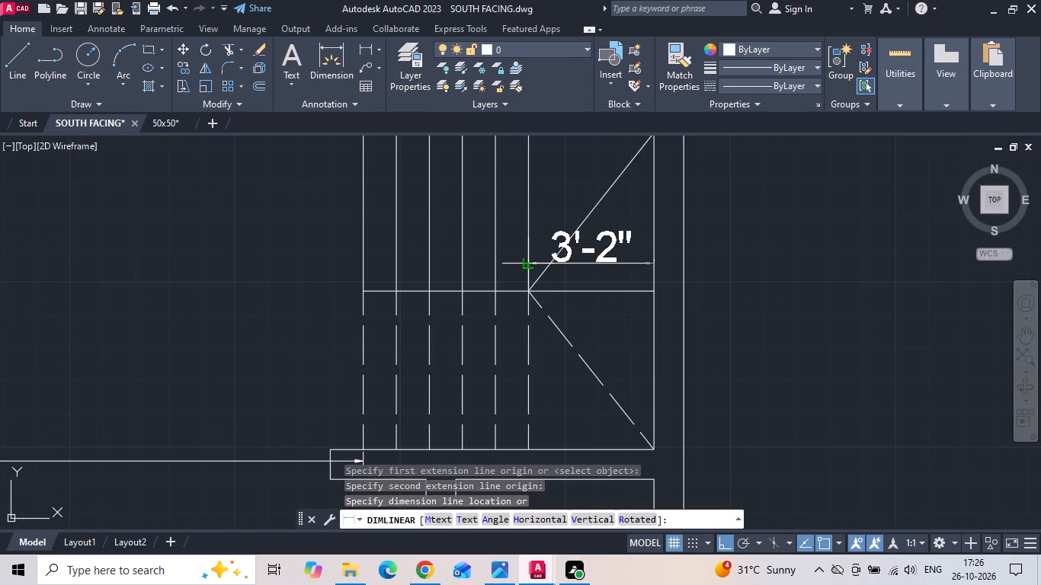
pyautogui.press('Escape')
# Move all solid and dashed staircase tread lines 1" west.
pyautogui.scroll(-1, 526, 263)
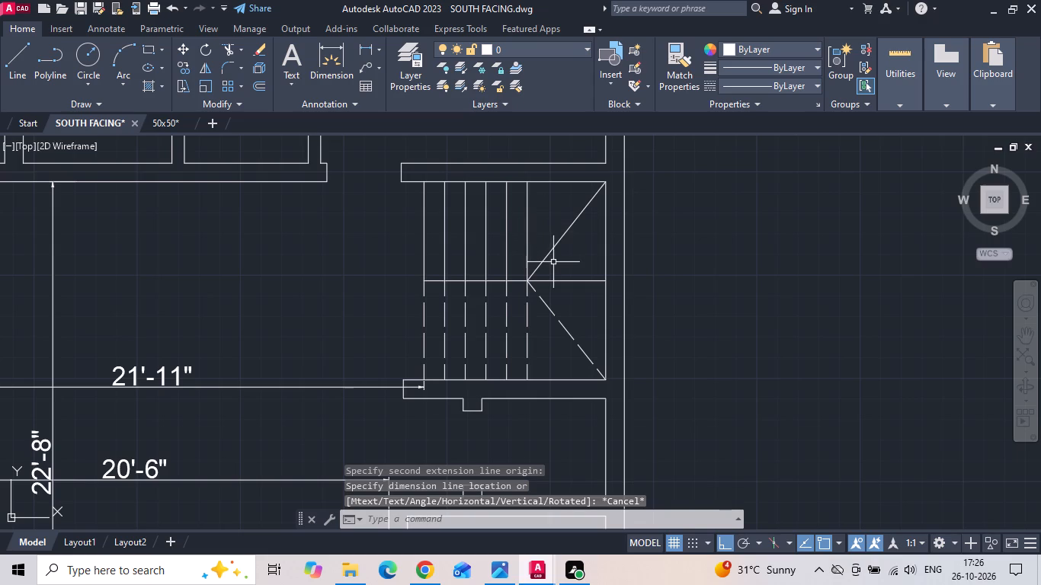
pyautogui.click(548, 231)
pyautogui.click(370, 251)
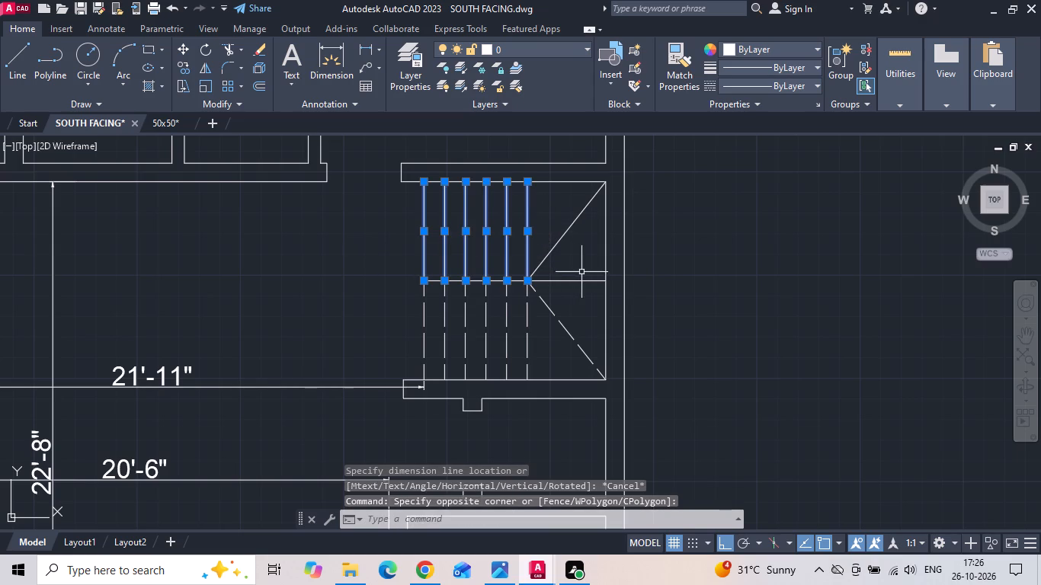
pyautogui.moveTo(540, 332); pyautogui.dragTo(516, 338)
pyautogui.click(386, 340)
pyautogui.rightClick(383, 312)
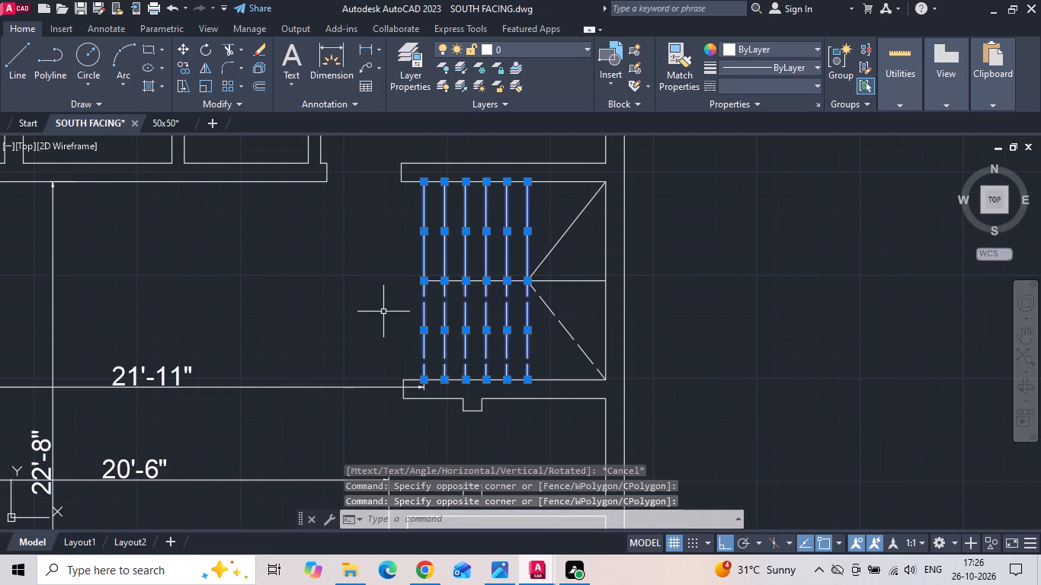
pyautogui.click(399, 303)
pyautogui.moveTo(391, 311); pyautogui.dragTo(354, 311)
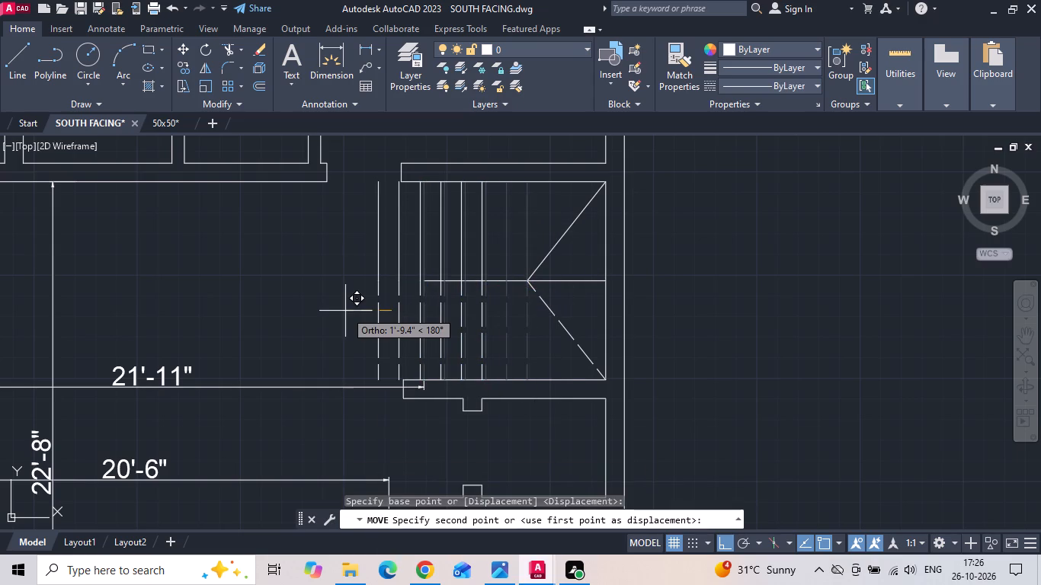
pyautogui.write('1')
pyautogui.press('space')
# Extend the stair's horizontal centre line west to the westernmost tread line.
pyautogui.scroll(1, 499, 261)
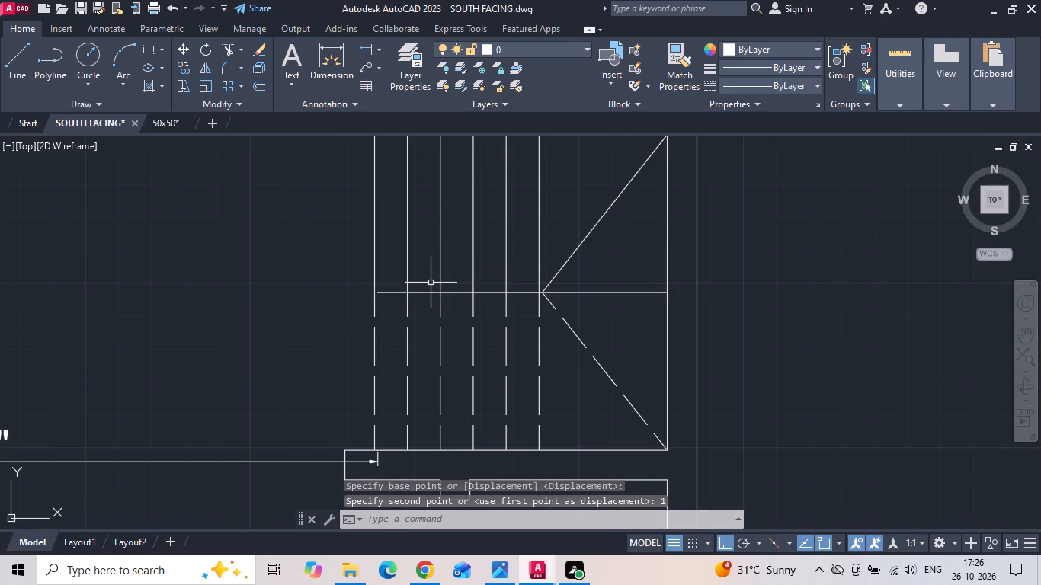
pyautogui.write('EX')
pyautogui.press('space')
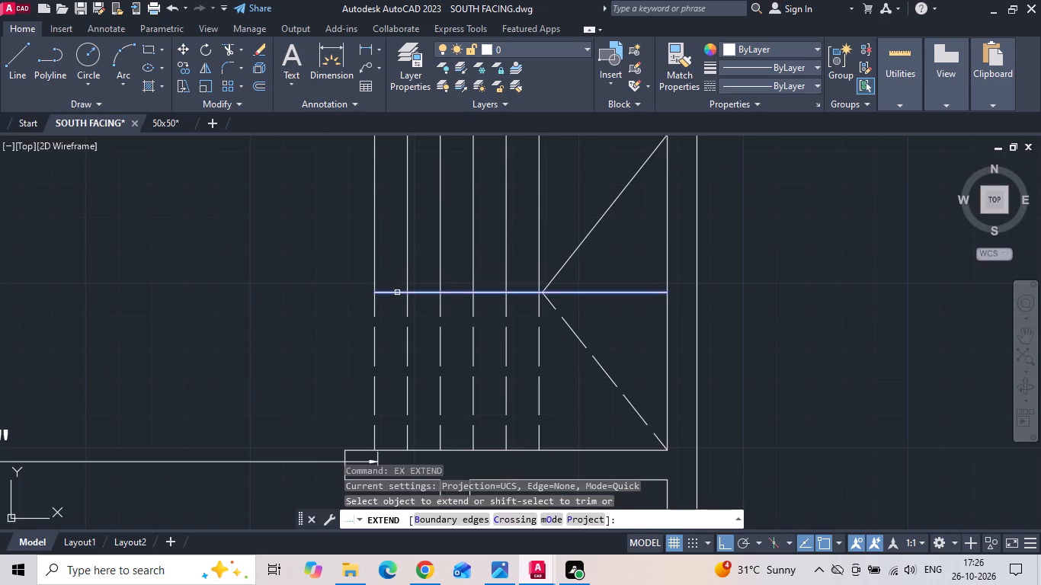
pyautogui.click(397, 292)
pyautogui.scroll(3, 568, 293)
pyautogui.press('Escape')
# Stretch the inner ends of the dashed and solid landing diagonals to where the easternmost tread meets the centre line.
pyautogui.click(511, 296)
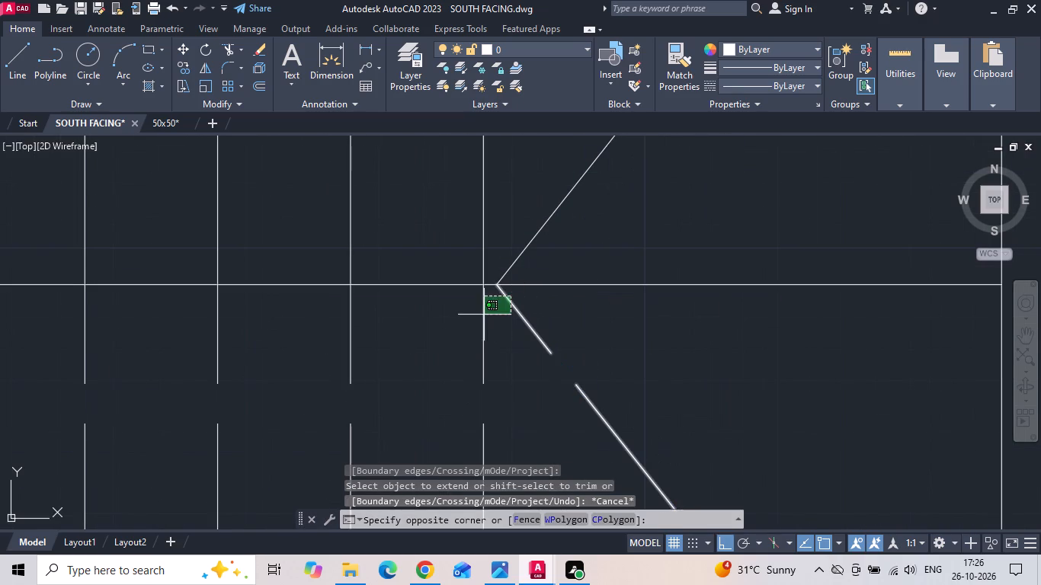
pyautogui.click(492, 315)
pyautogui.scroll(2, 497, 298)
pyautogui.click(490, 263)
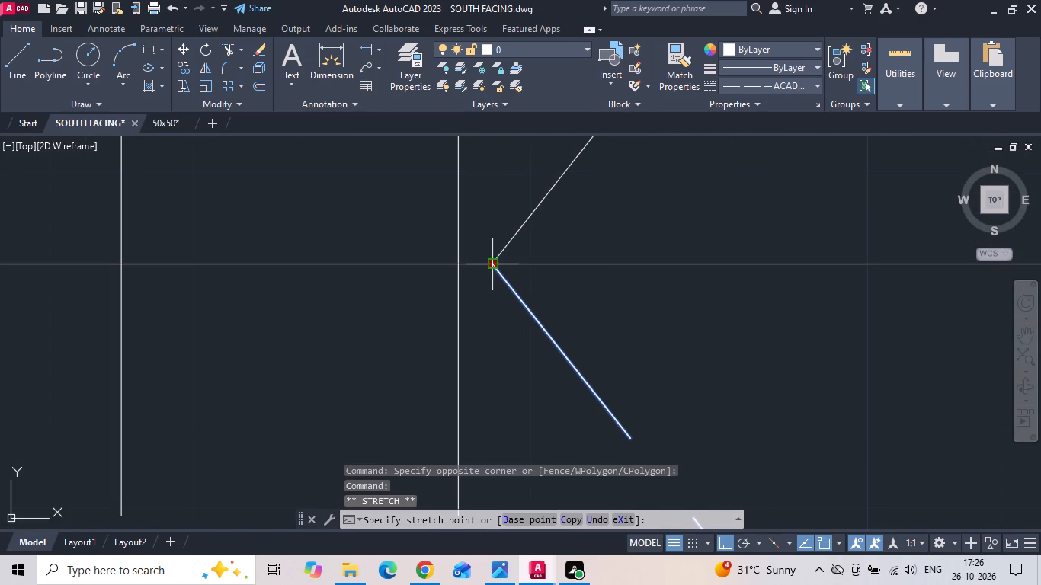
pyautogui.click(462, 266)
pyautogui.press('Escape')
pyautogui.click(530, 248)
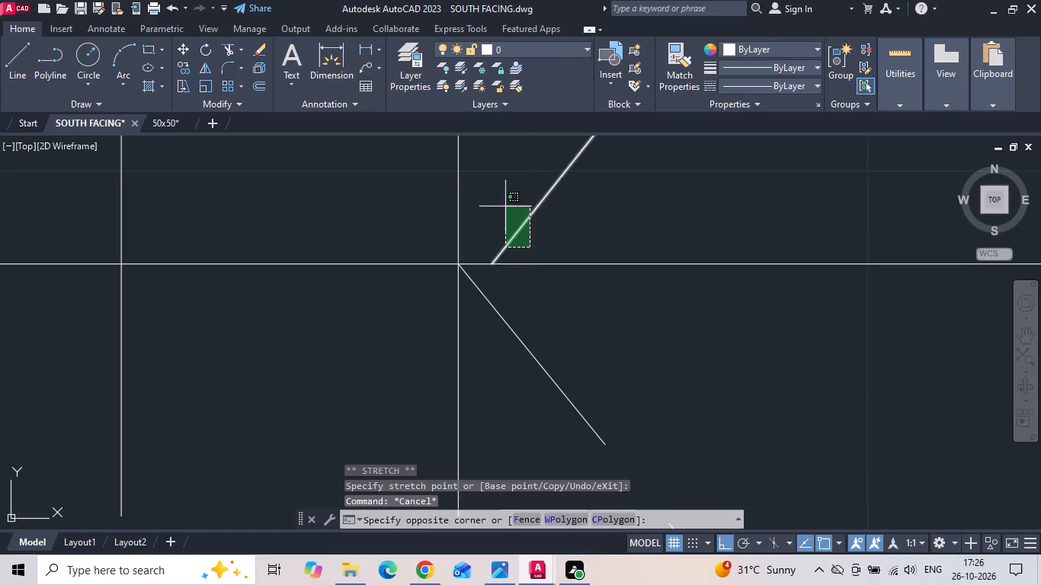
pyautogui.click(504, 206)
pyautogui.click(494, 264)
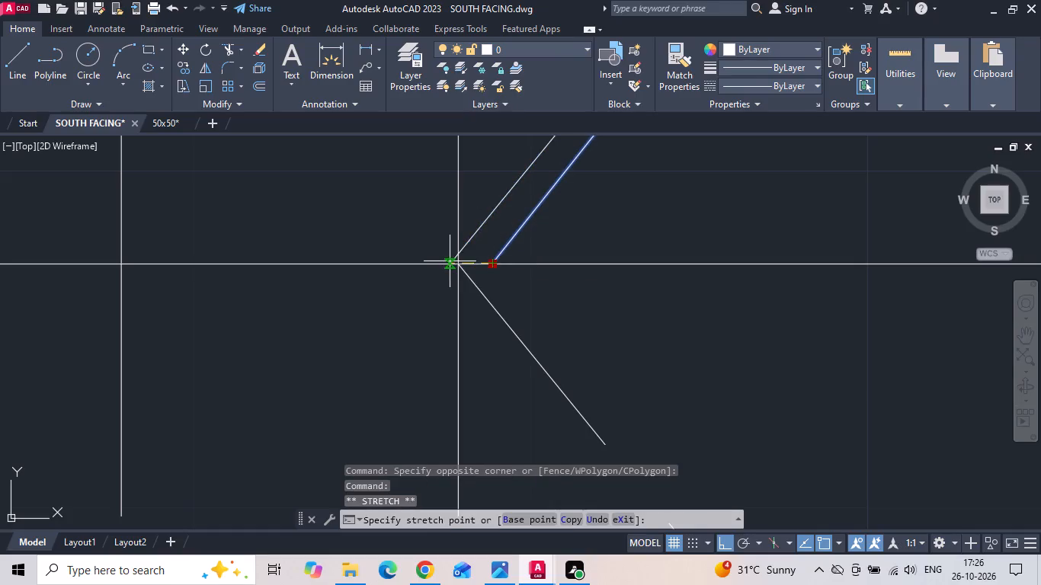
pyautogui.click(460, 263)
pyautogui.scroll(-4, 591, 296)
pyautogui.scroll(-3, 663, 293)
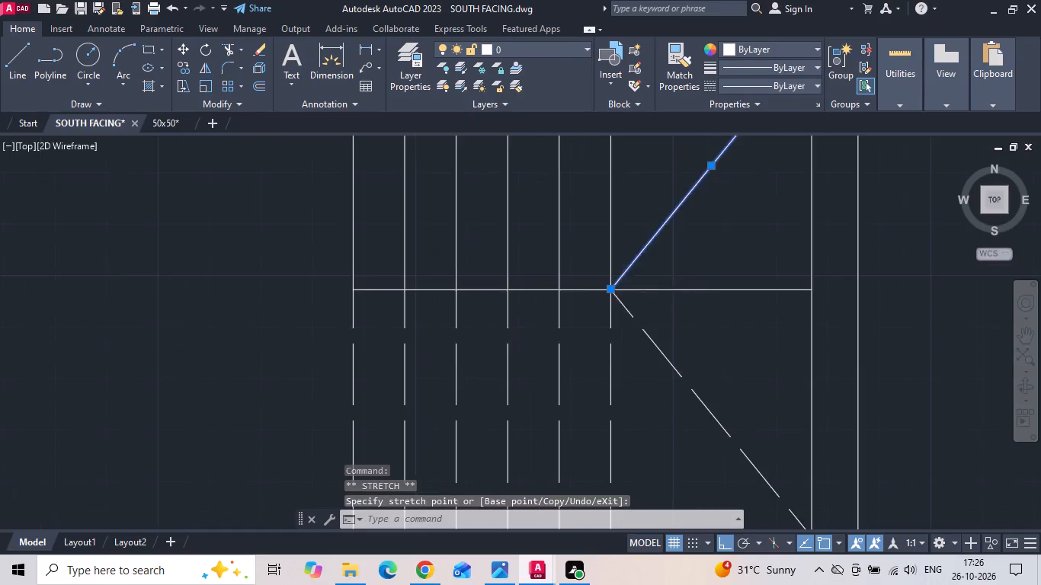
pyautogui.scroll(-1, 664, 300)
pyautogui.press('Escape')
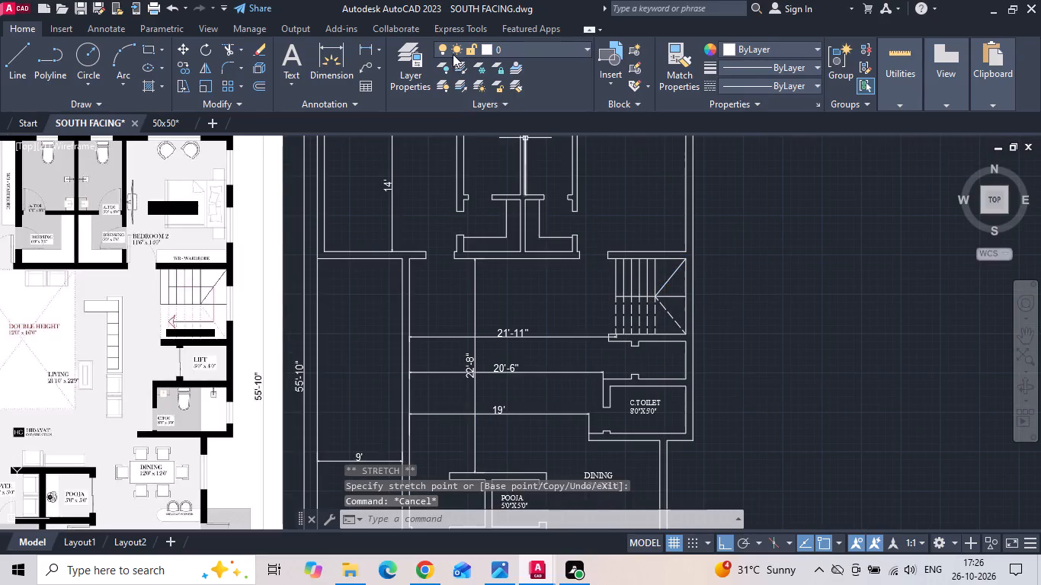
# Measure the north stair flight's width in the reference image, from the wardrobe wall to the stair's centre line.
pyautogui.click(359, 48)
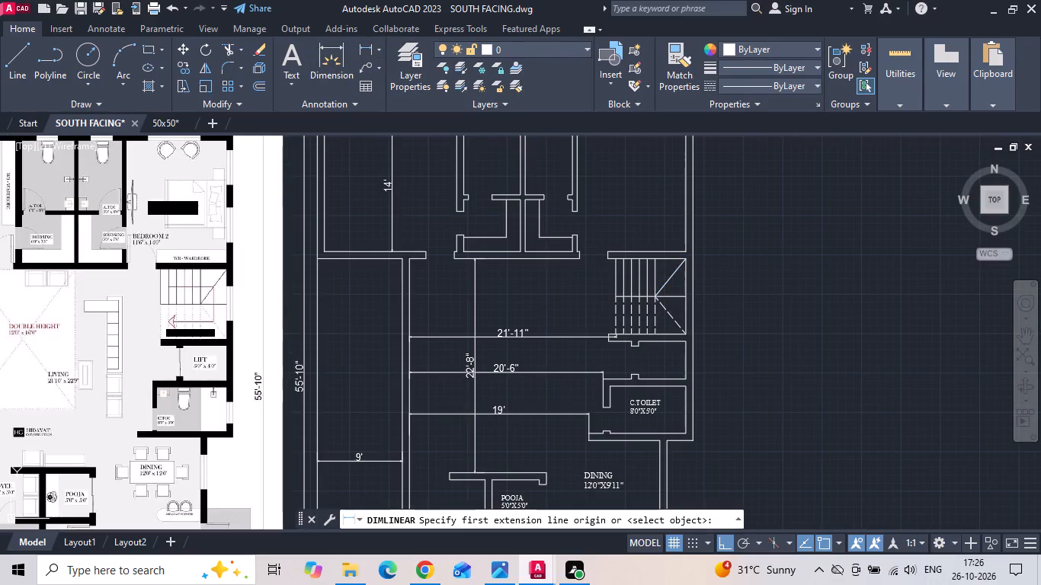
pyautogui.scroll(2, 133, 312)
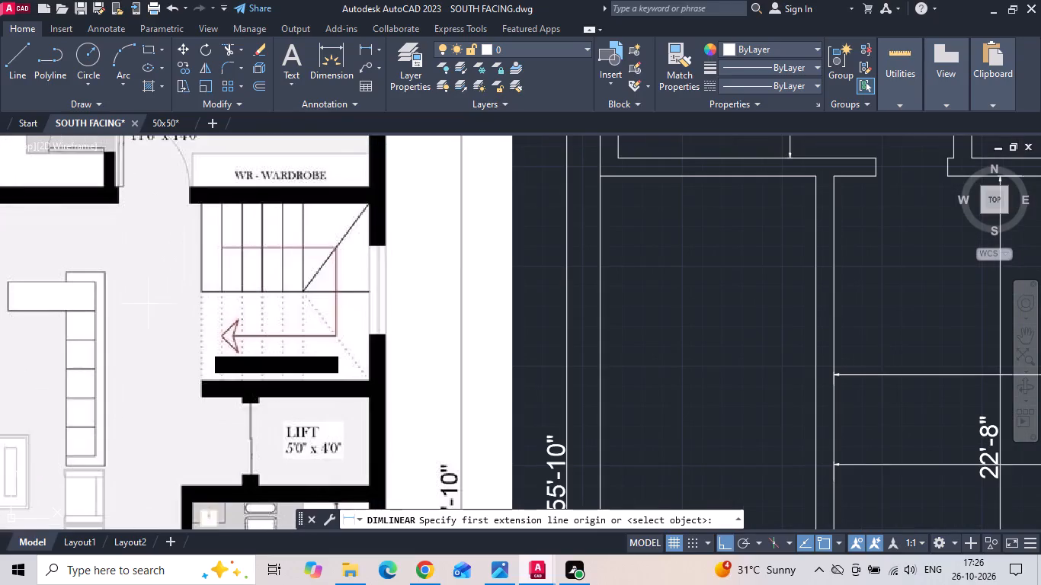
pyautogui.moveTo(169, 307); pyautogui.dragTo(184, 337, button='middle')
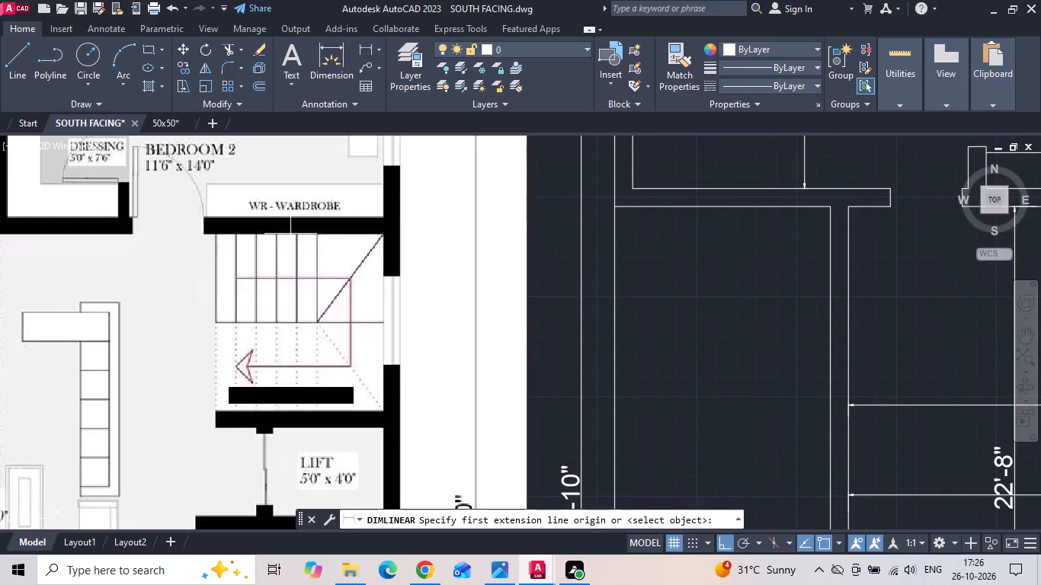
pyautogui.click(290, 234)
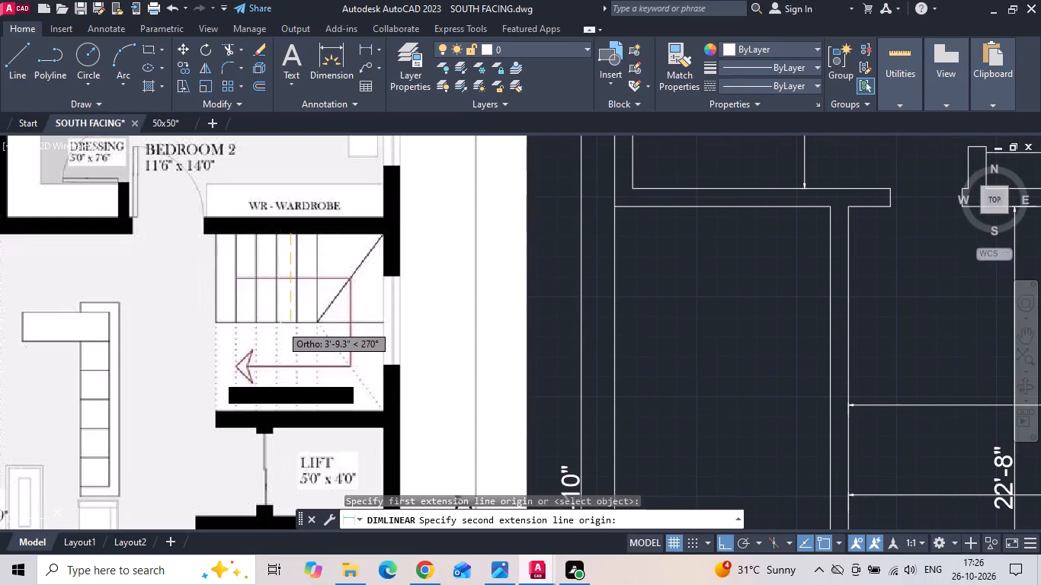
pyautogui.press('Escape')
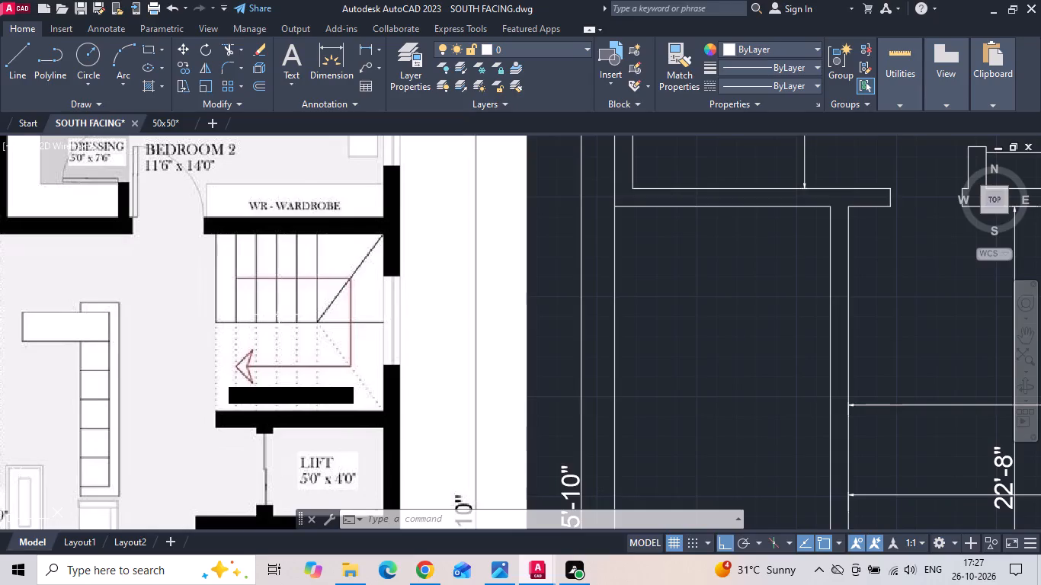
# Save the drawing.
pyautogui.hotkey('ctrl', 's')
pyautogui.hotkey('ctrl', 's')
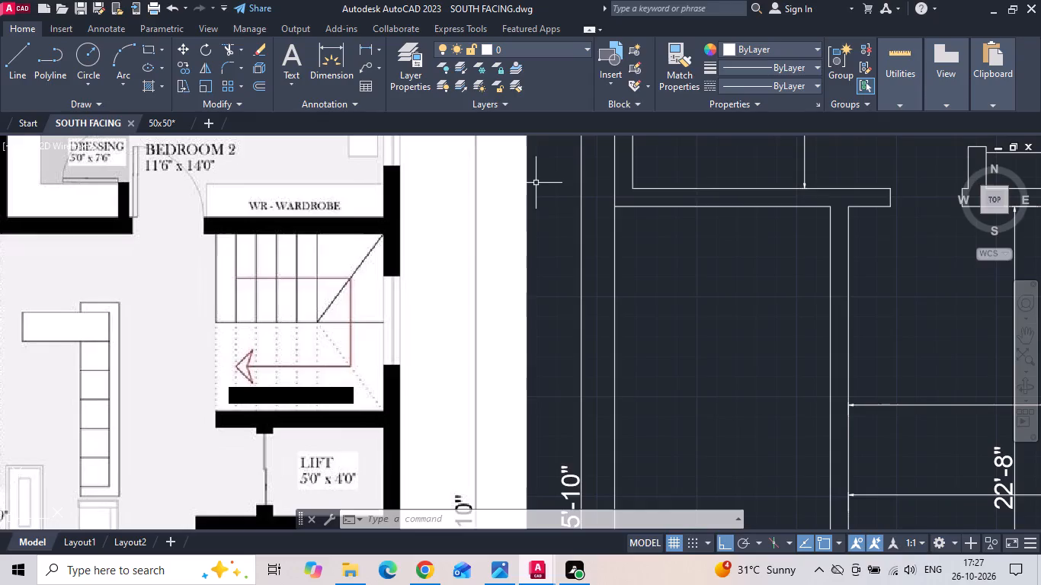
pyautogui.scroll(-1, 626, 222)
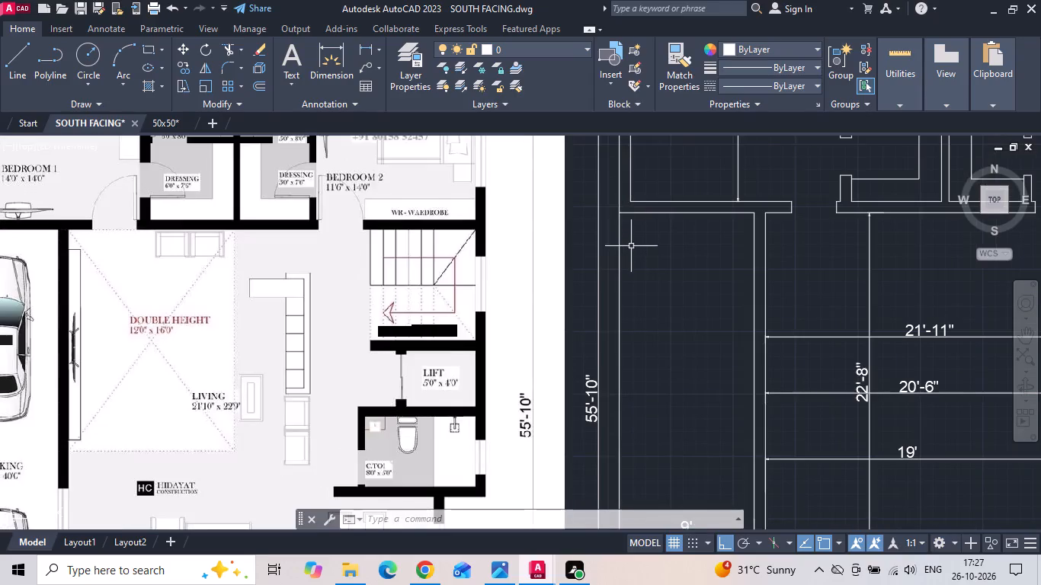
# Compare the redrawn rooms and their labels with the reference plan, from the bedrooms and stair down to the kitchen, store and utility.
pyautogui.scroll(-1, 626, 271)
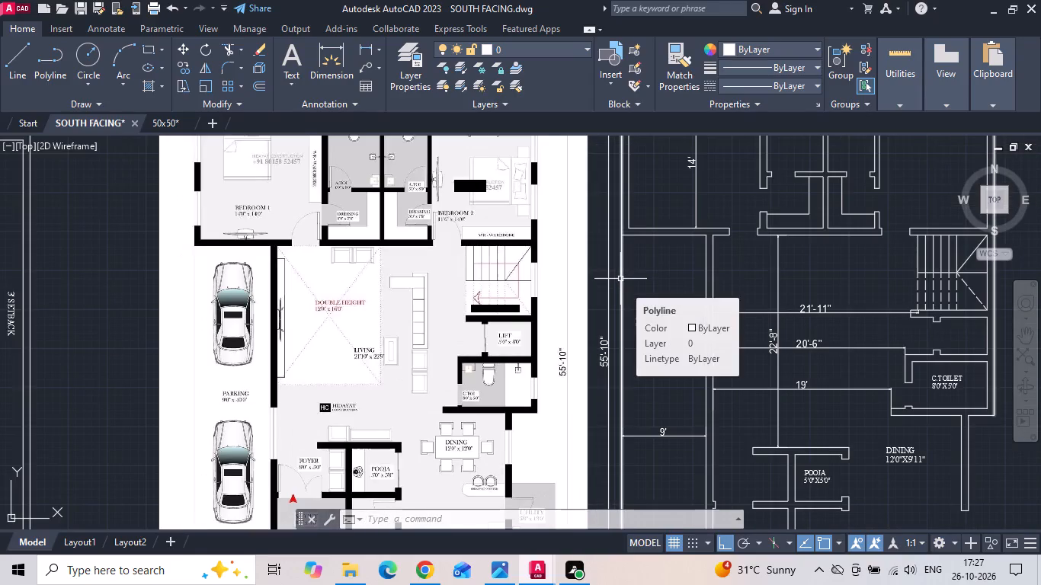
pyautogui.scroll(2, 421, 376)
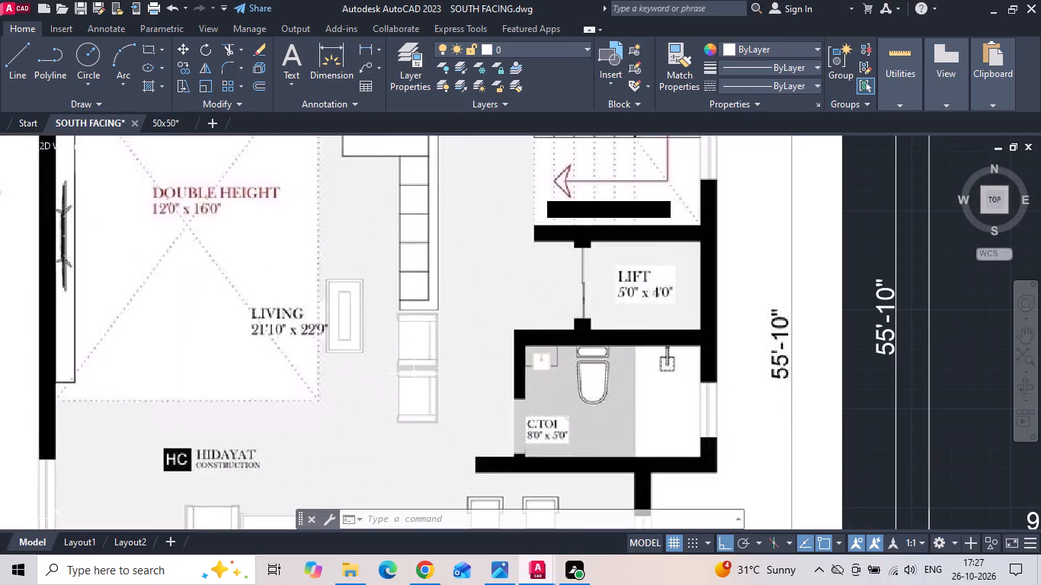
pyautogui.scroll(-3, 413, 367)
pyautogui.scroll(2, 636, 403)
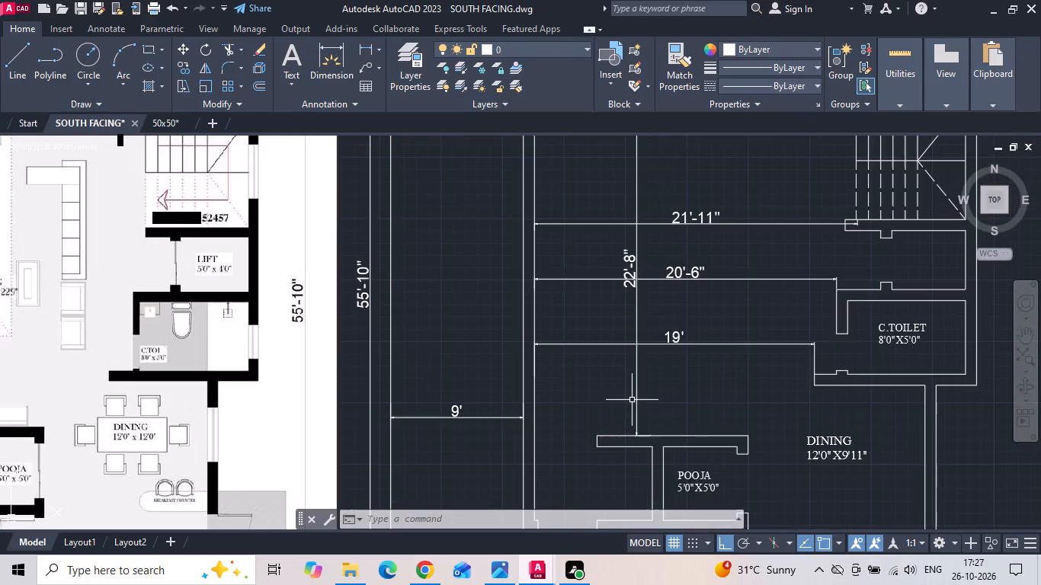
pyautogui.scroll(-1, 631, 400)
pyautogui.moveTo(630, 398); pyautogui.dragTo(632, 325, button='middle')
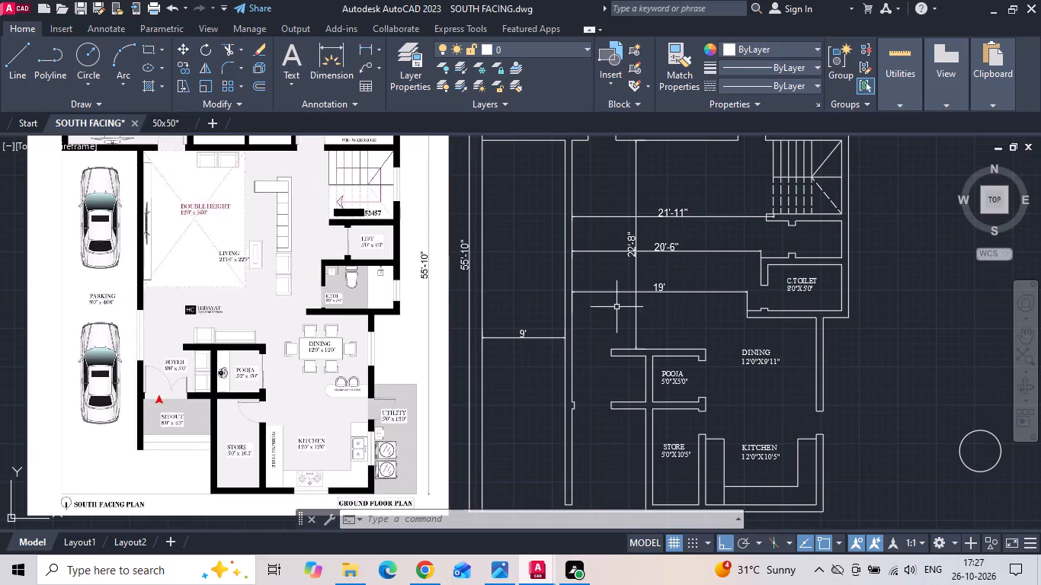
pyautogui.moveTo(684, 401); pyautogui.dragTo(584, 419, button='middle')
pyautogui.moveTo(578, 420); pyautogui.dragTo(587, 411, button='middle')
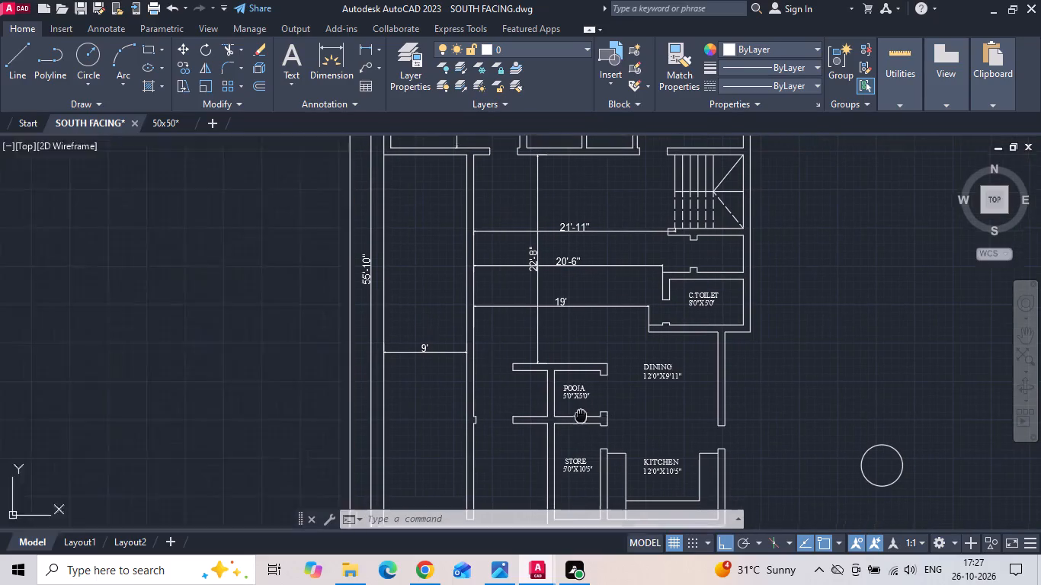
pyautogui.moveTo(587, 411); pyautogui.dragTo(614, 388, button='middle')
pyautogui.scroll(3, 165, 459)
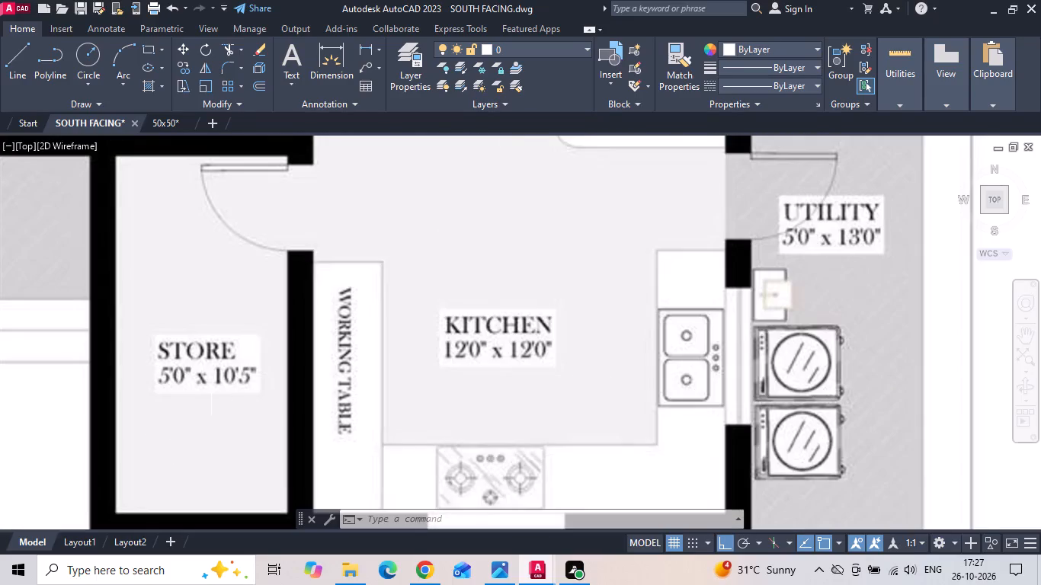
pyautogui.scroll(-1, 211, 390)
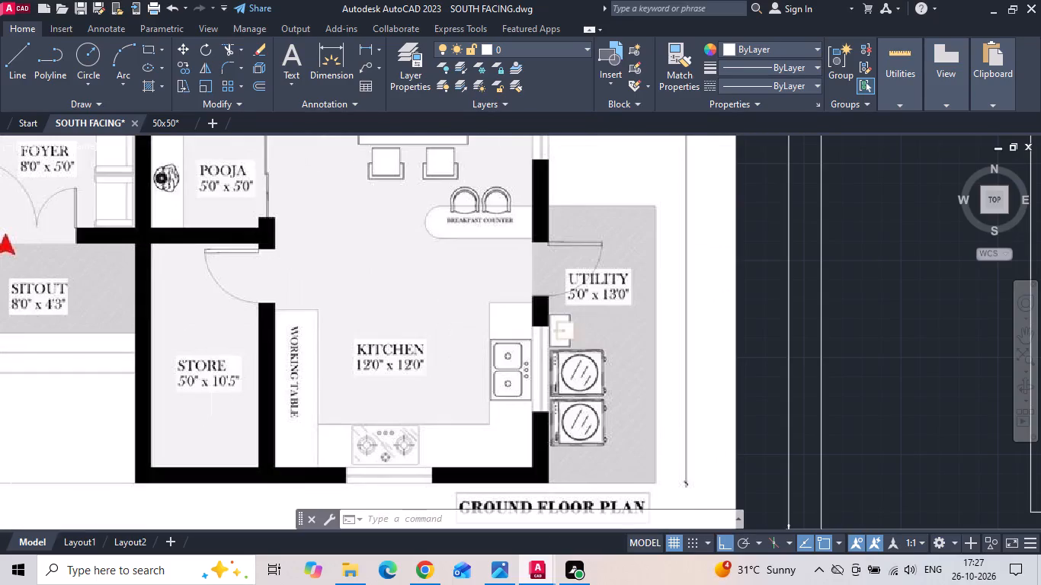
pyautogui.scroll(-1, 210, 394)
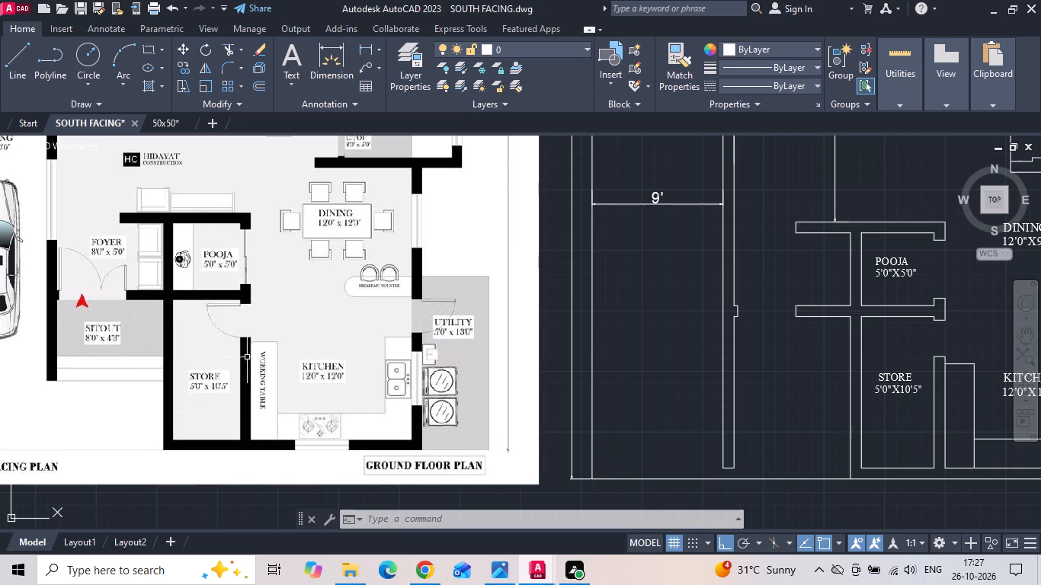
pyautogui.moveTo(313, 282); pyautogui.dragTo(315, 302, button='middle')
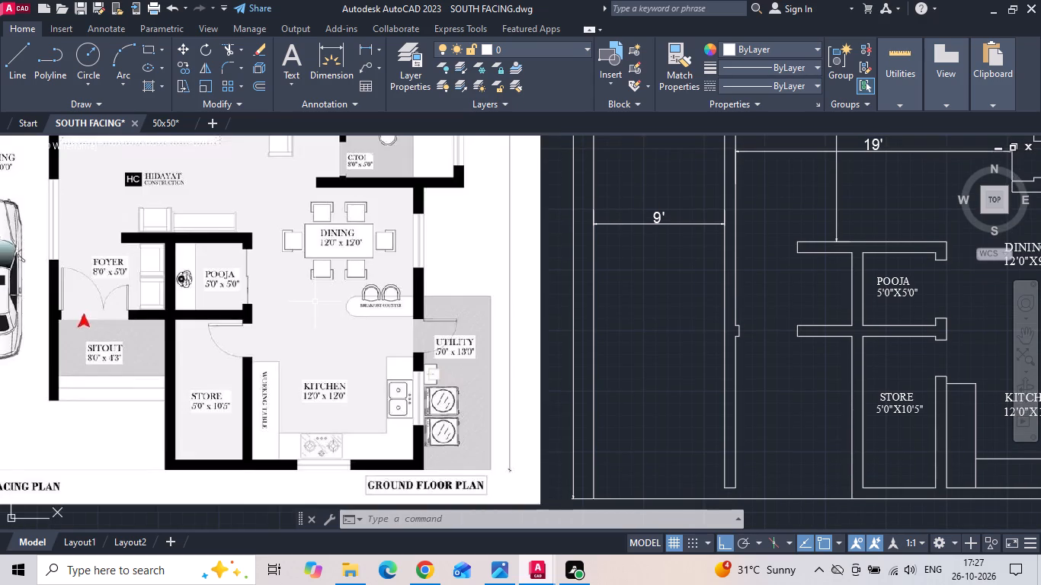
pyautogui.scroll(-1, 315, 302)
pyautogui.moveTo(315, 302); pyautogui.dragTo(309, 379, button='middle')
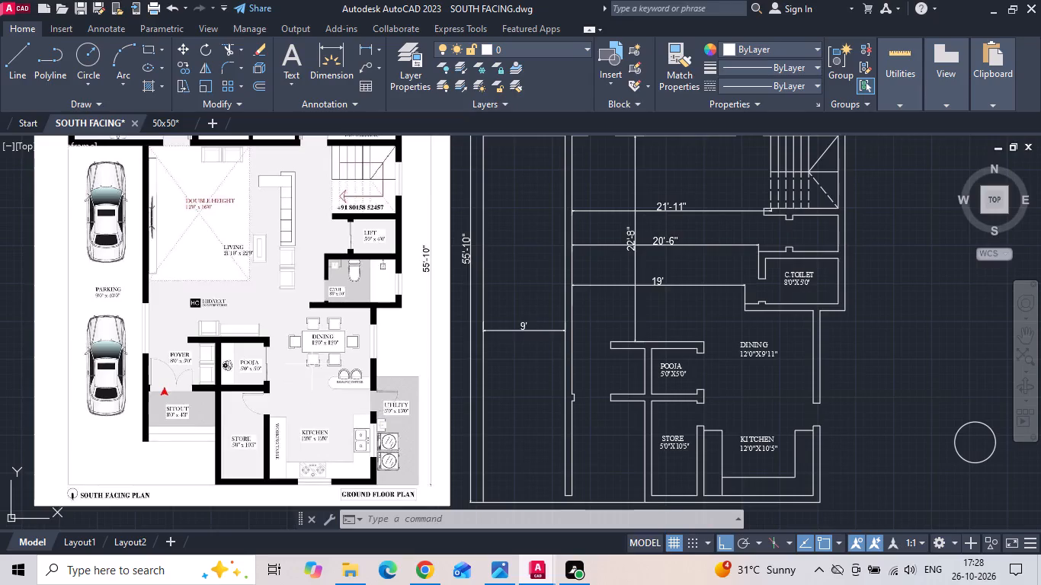
pyautogui.scroll(-1, 312, 363)
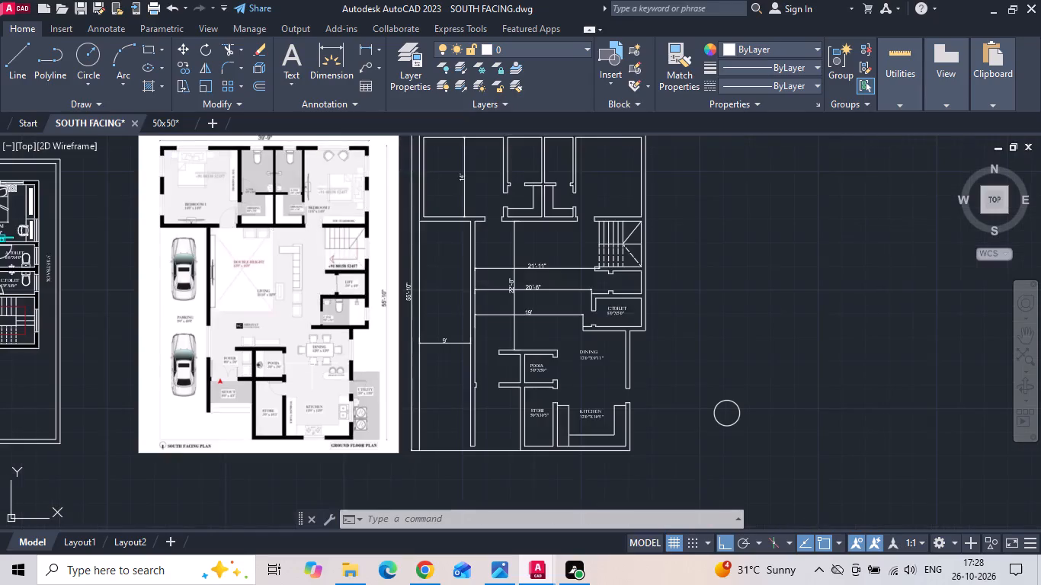
pyautogui.scroll(1, 312, 363)
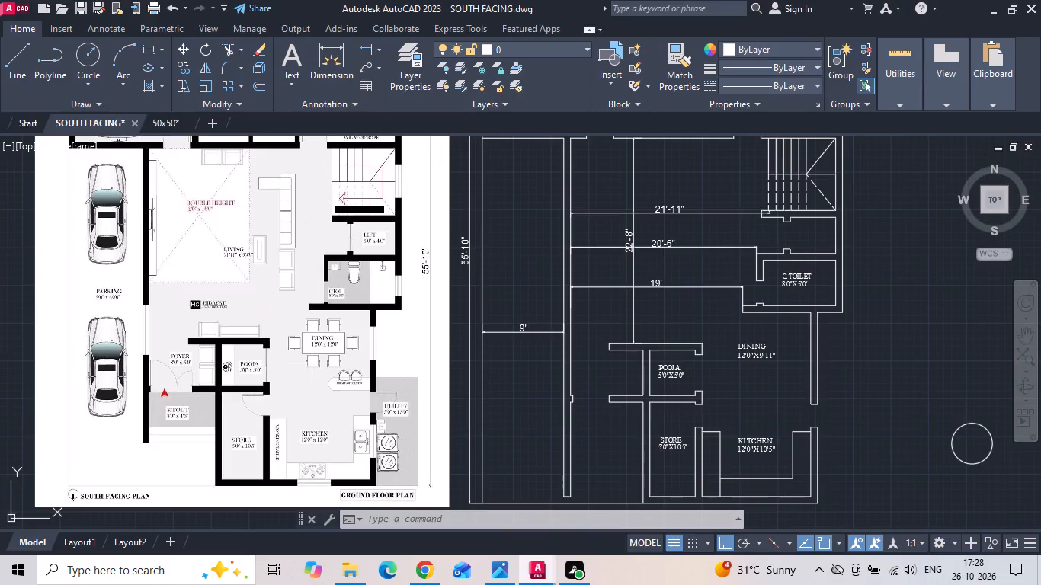
pyautogui.scroll(-2, 312, 363)
pyautogui.scroll(2, 357, 344)
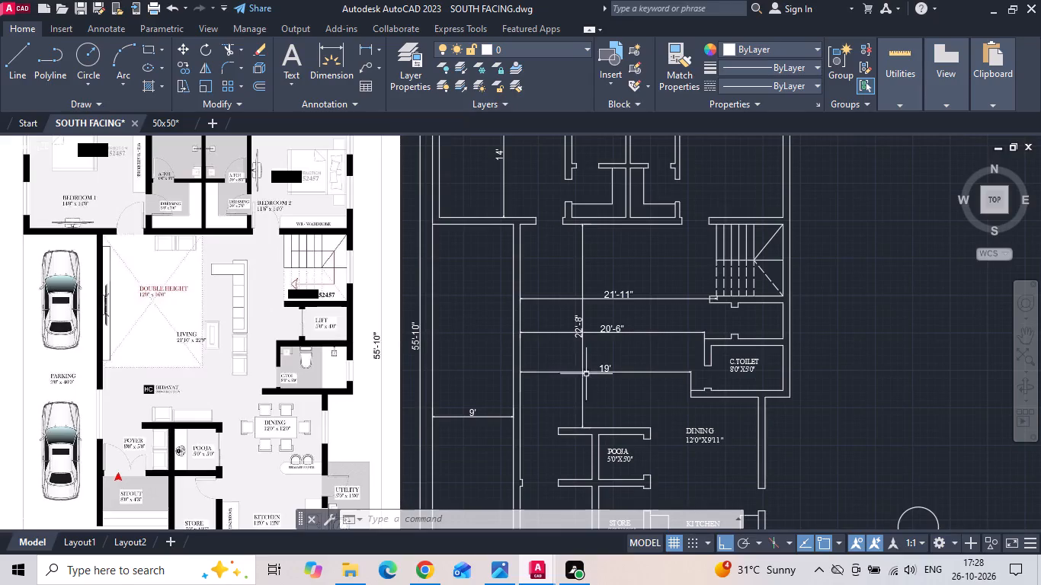
# Copy the DINING room label straight north, placing one copy beside the lift and another in Bedroom 2.
pyautogui.click(697, 433)
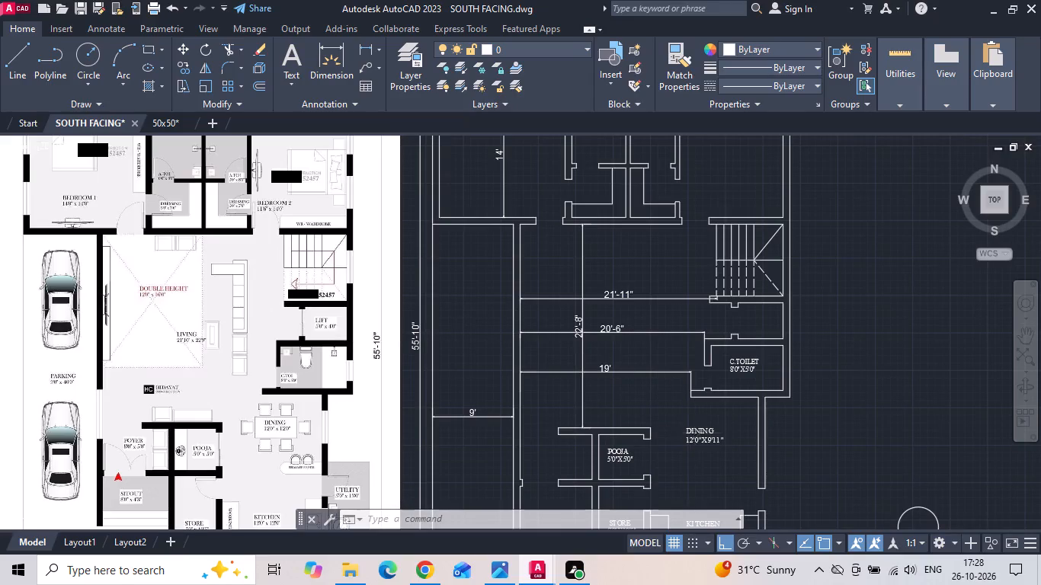
pyautogui.rightClick(697, 433)
pyautogui.click(756, 171)
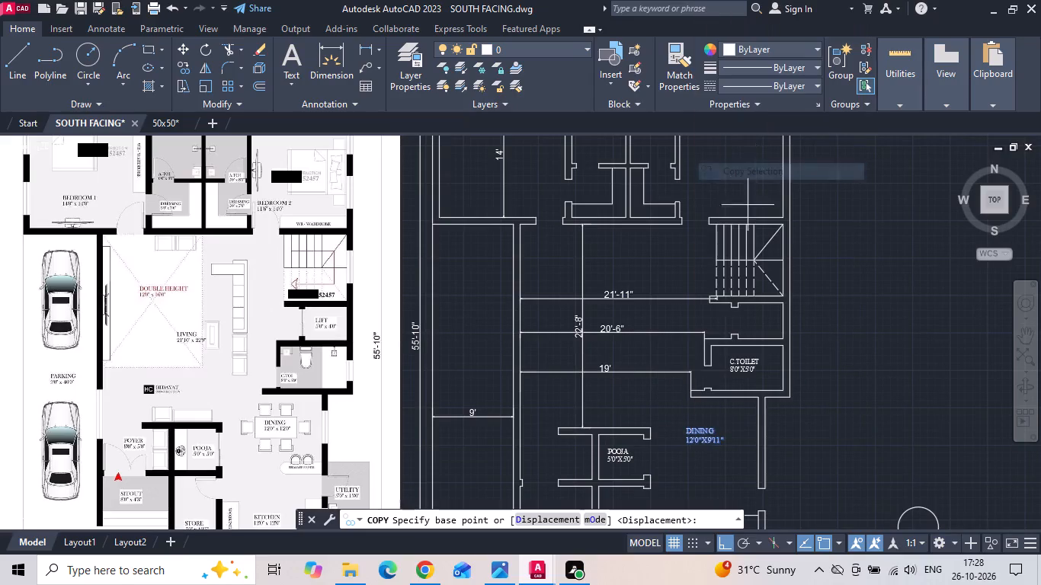
pyautogui.click(712, 427)
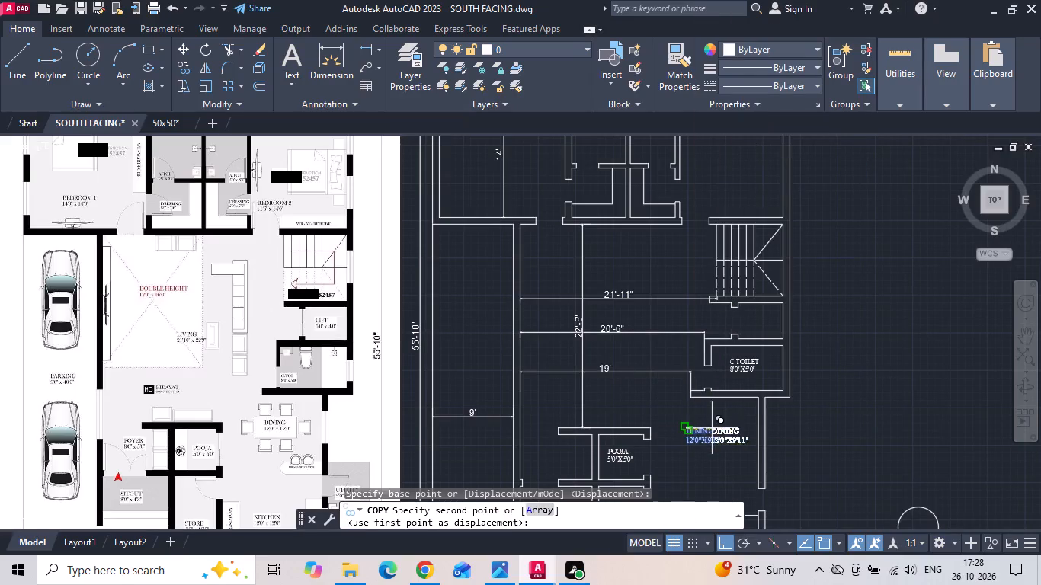
pyautogui.scroll(3, 760, 321)
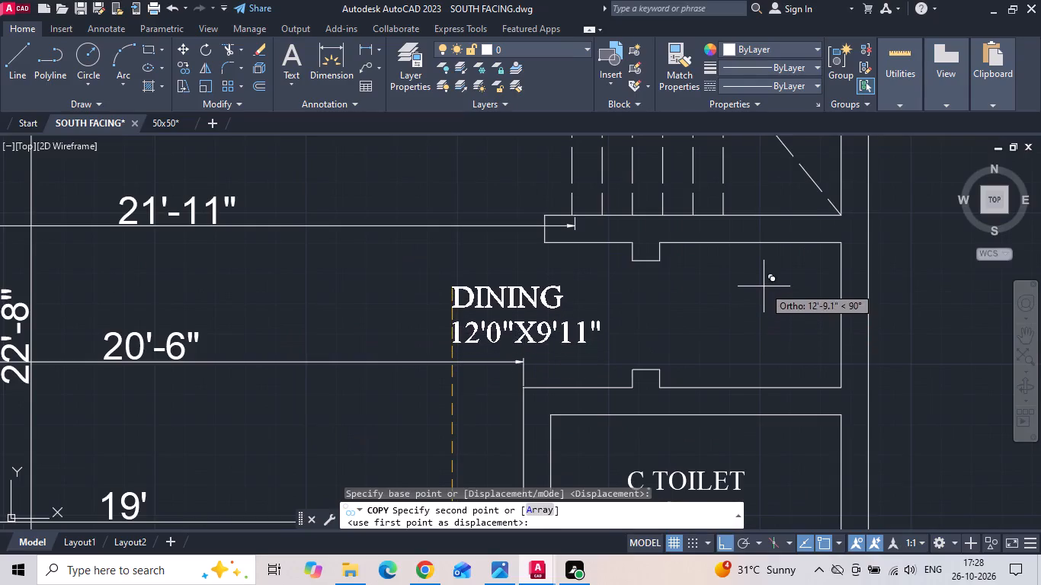
pyautogui.click(764, 286)
pyautogui.scroll(-2, 663, 404)
pyautogui.moveTo(594, 306); pyautogui.dragTo(581, 378, button='middle')
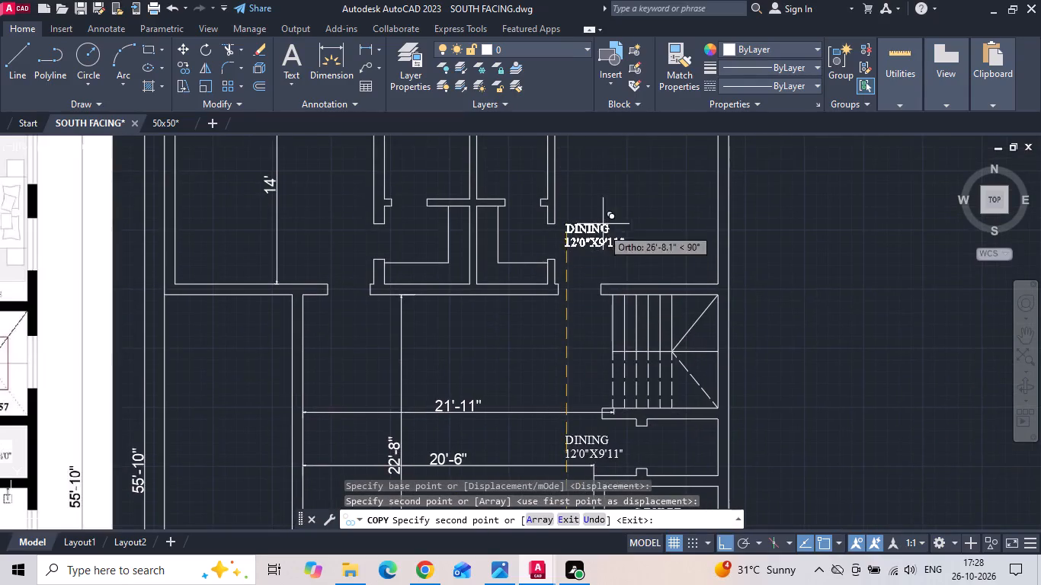
pyautogui.moveTo(608, 205); pyautogui.dragTo(604, 269, button='middle')
pyautogui.click(614, 216)
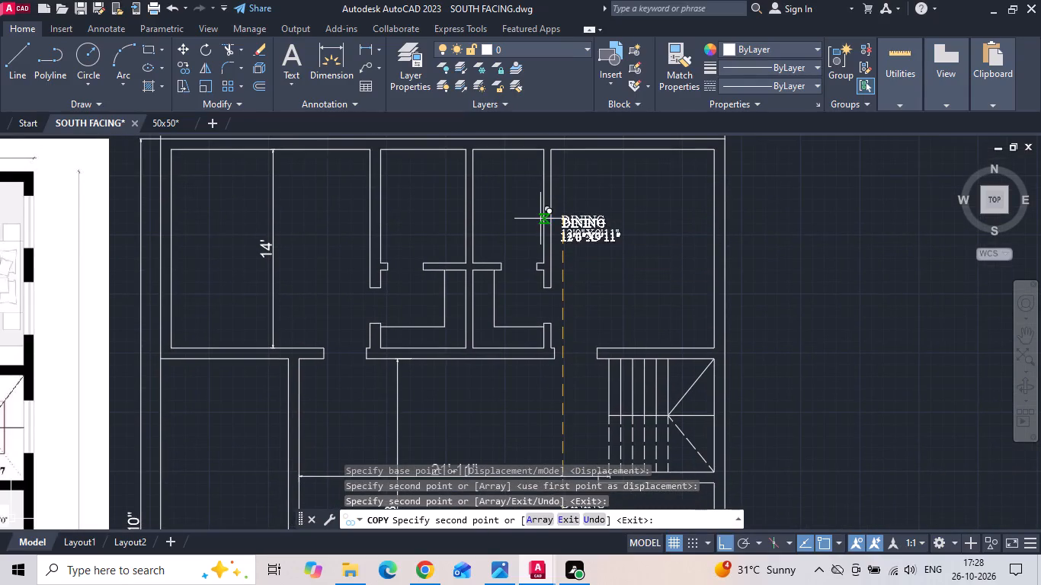
pyautogui.press('Escape')
# Move the copied DINING label beside the lift east into the lift room, above the common toilet.
pyautogui.scroll(-1, 613, 170)
pyautogui.scroll(2, 622, 421)
pyautogui.moveTo(588, 380); pyautogui.dragTo(514, 364, button='middle')
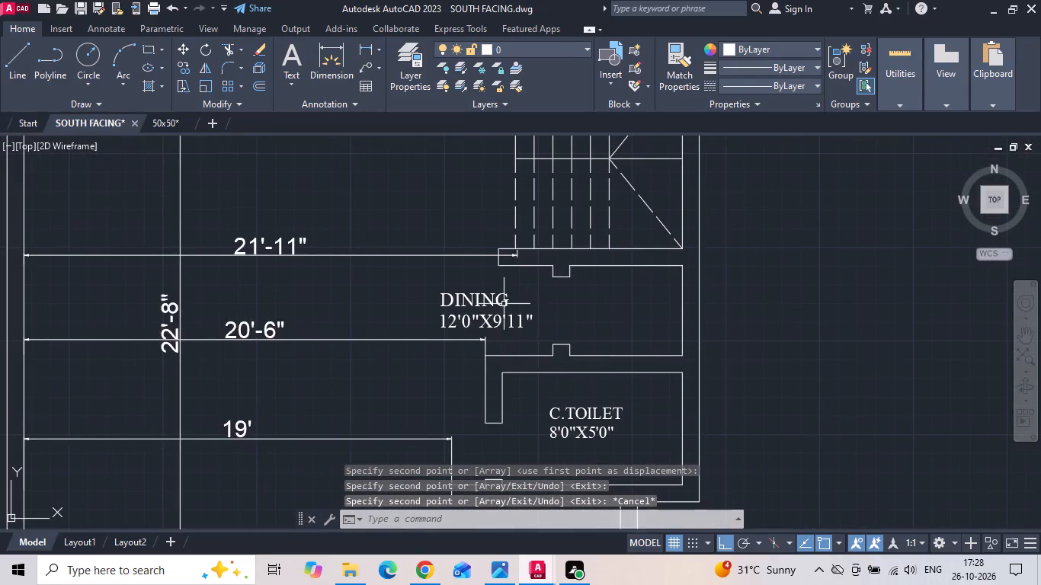
pyautogui.scroll(1, 514, 295)
pyautogui.click(514, 299)
pyautogui.click(388, 301)
pyautogui.rightClick(388, 301)
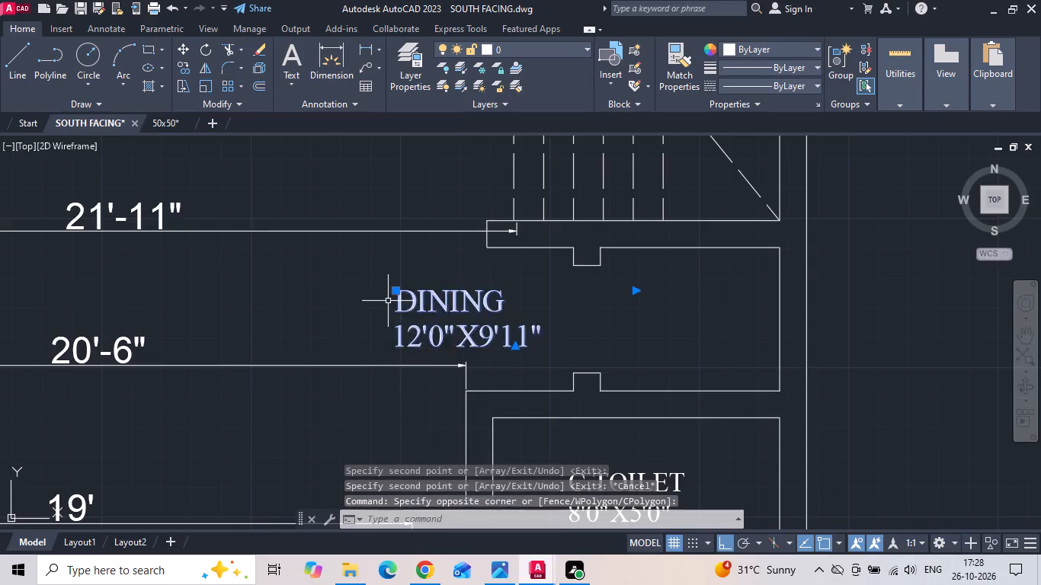
pyautogui.click(421, 279)
pyautogui.moveTo(427, 298); pyautogui.dragTo(312, 299, button='middle')
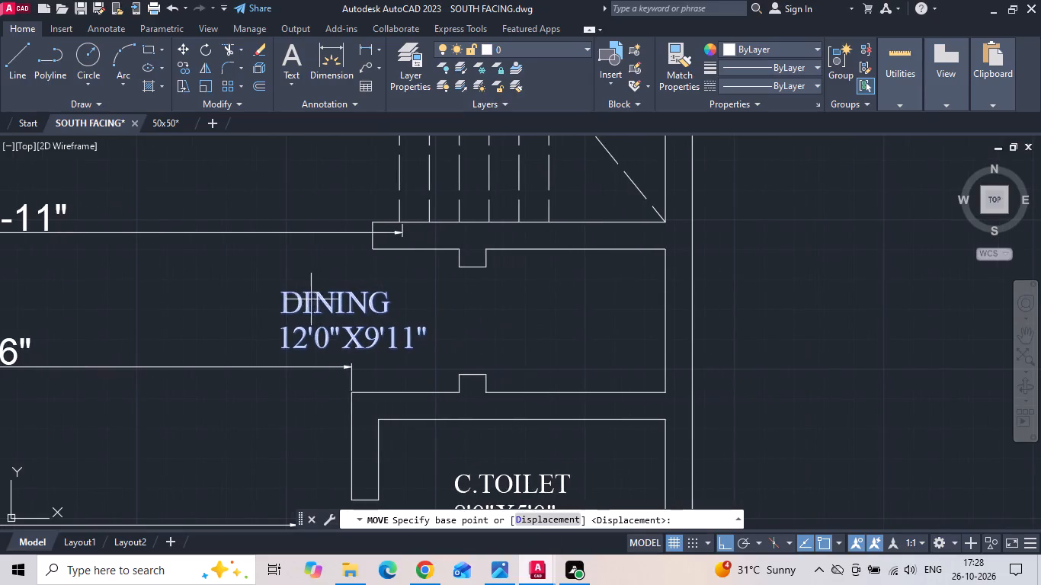
pyautogui.moveTo(330, 314); pyautogui.dragTo(351, 321)
pyautogui.click(505, 344)
pyautogui.press('Escape')
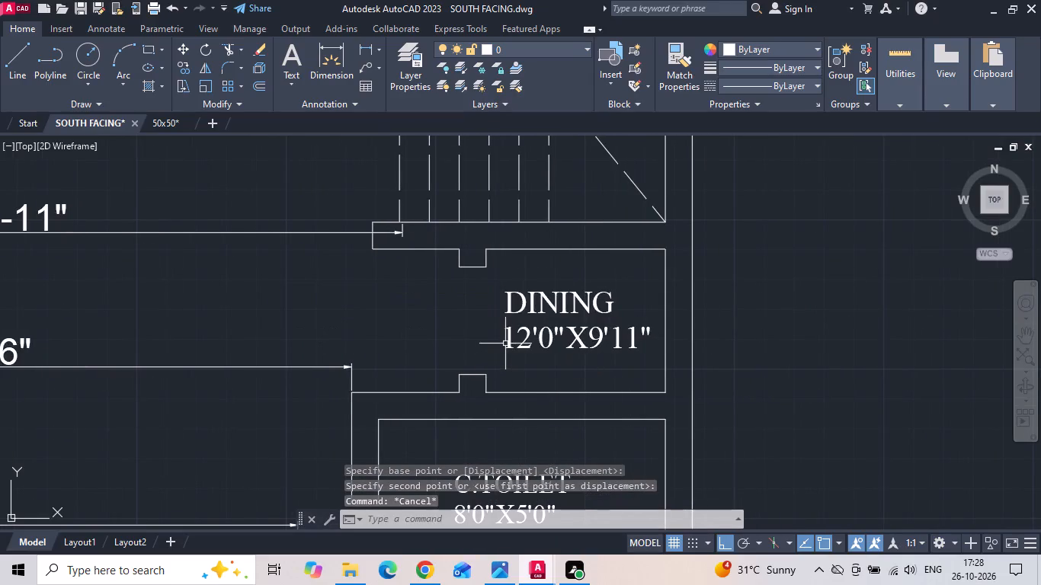
# Save the drawing.
pyautogui.hotkey('ctrl', 's')
pyautogui.hotkey('ctrl', 's')
# Change the size line of the copied label in the lift room to 5'0"X4'0".
pyautogui.scroll(-3, 507, 324)
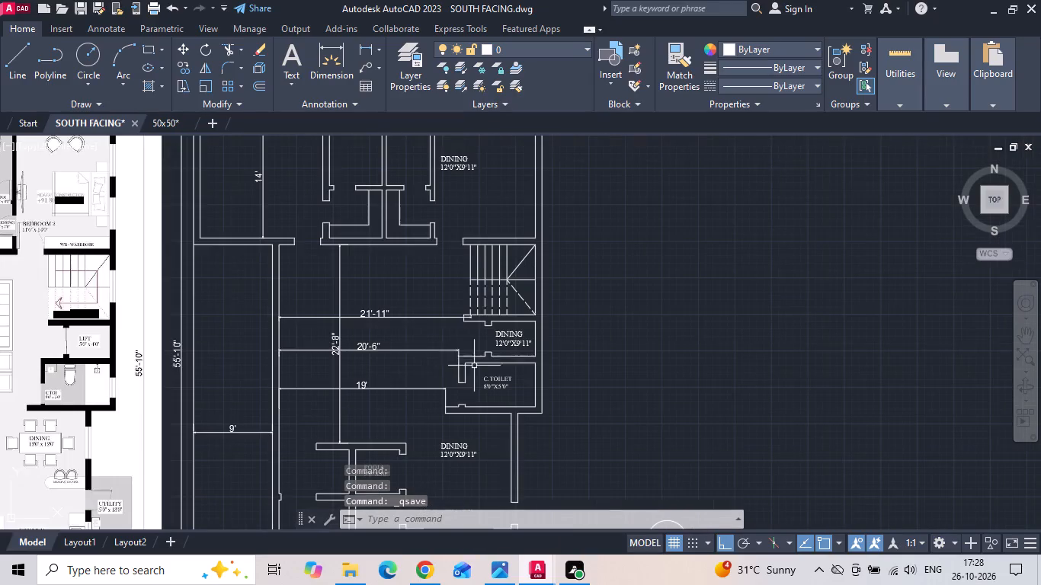
pyautogui.scroll(2, 117, 344)
pyautogui.scroll(-1, 117, 344)
pyautogui.scroll(-1, 457, 337)
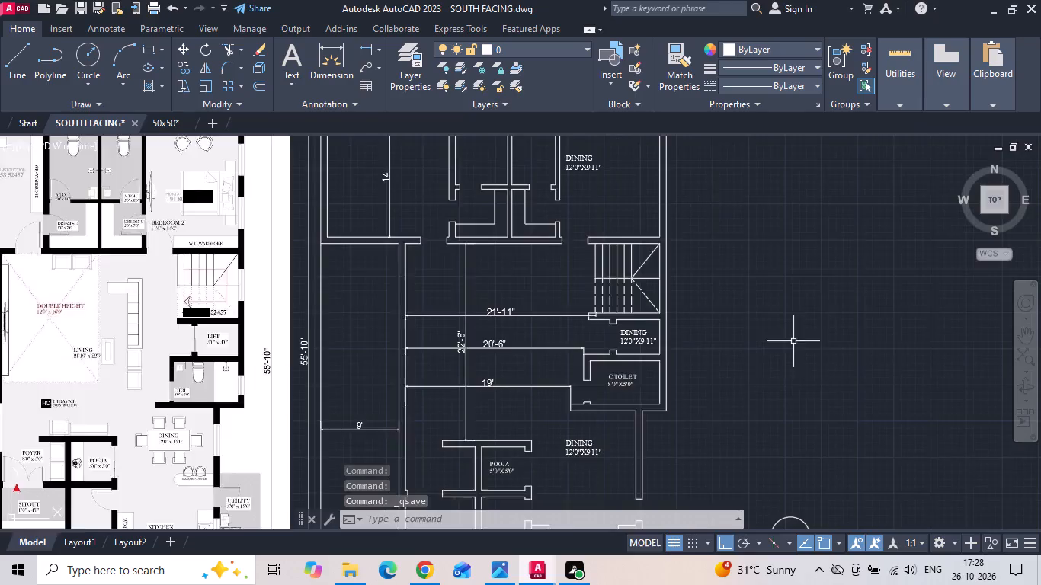
pyautogui.scroll(3, 765, 340)
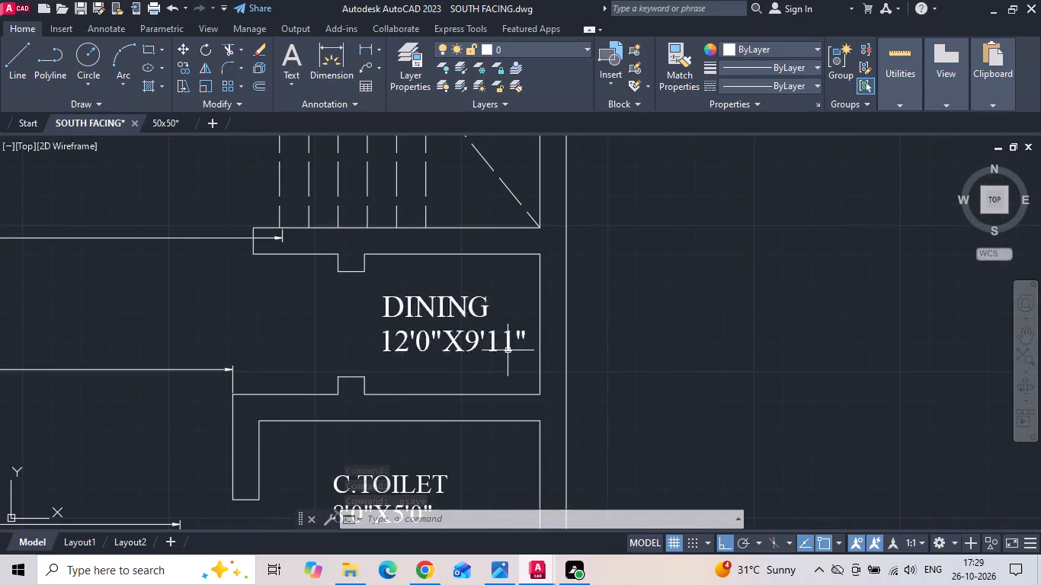
pyautogui.doubleClick(508, 351)
pyautogui.scroll(2, 508, 351)
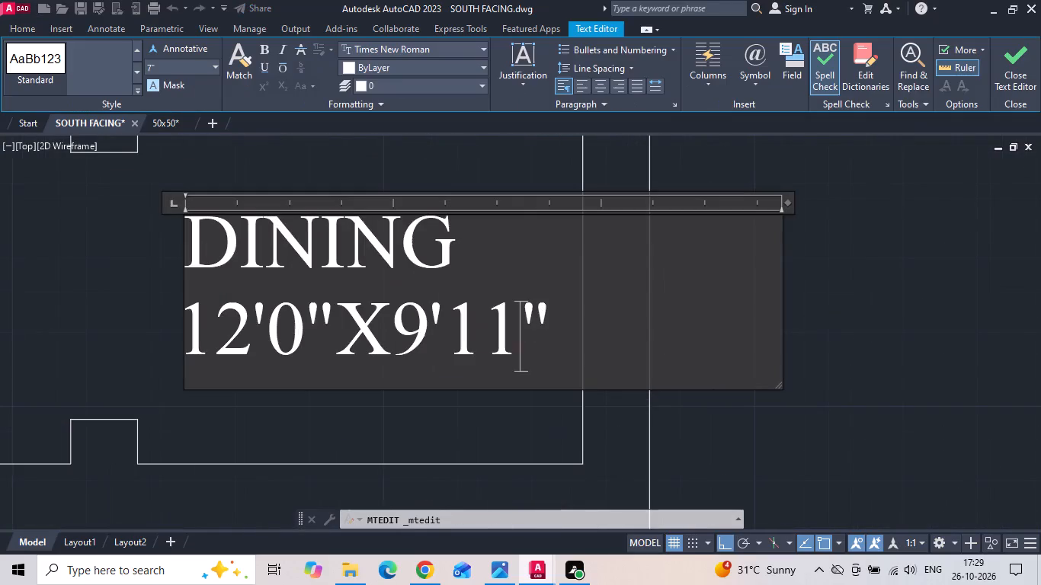
pyautogui.press('BackSpace')
pyautogui.press('BackSpace')
pyautogui.press('0')
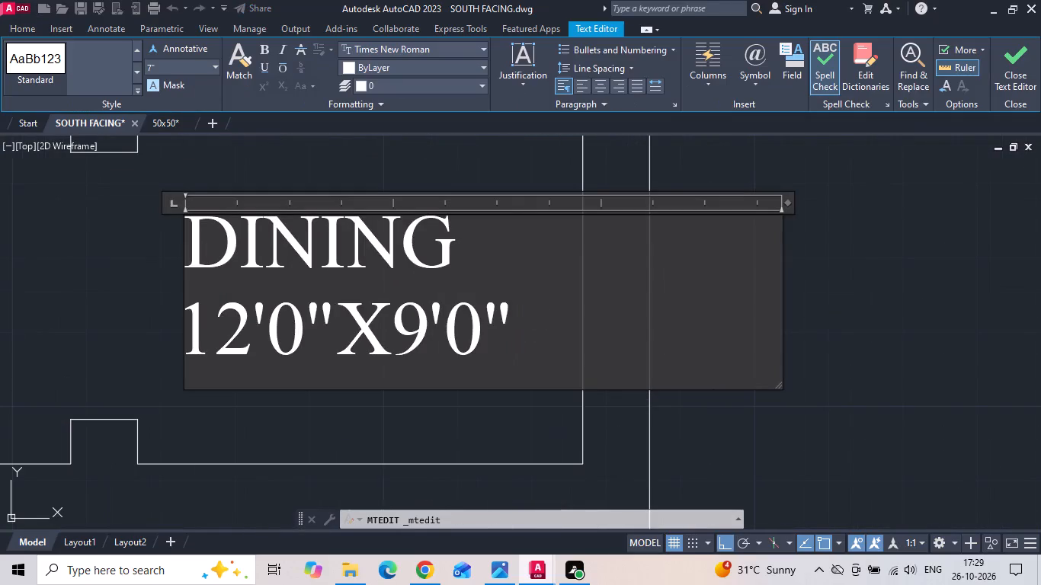
pyautogui.click(431, 346)
pyautogui.press('BackSpace')
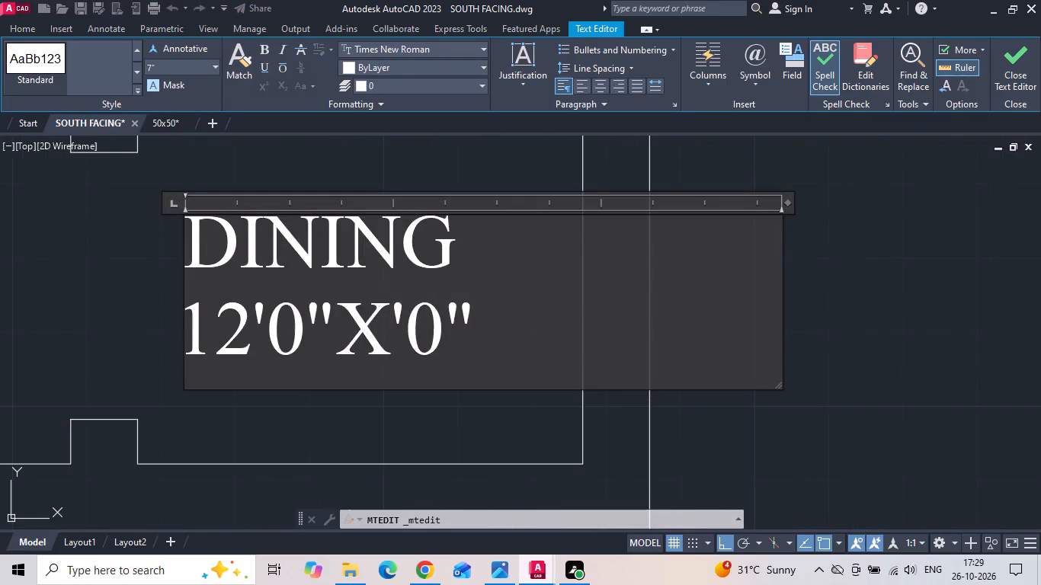
pyautogui.press('4')
pyautogui.click(256, 339)
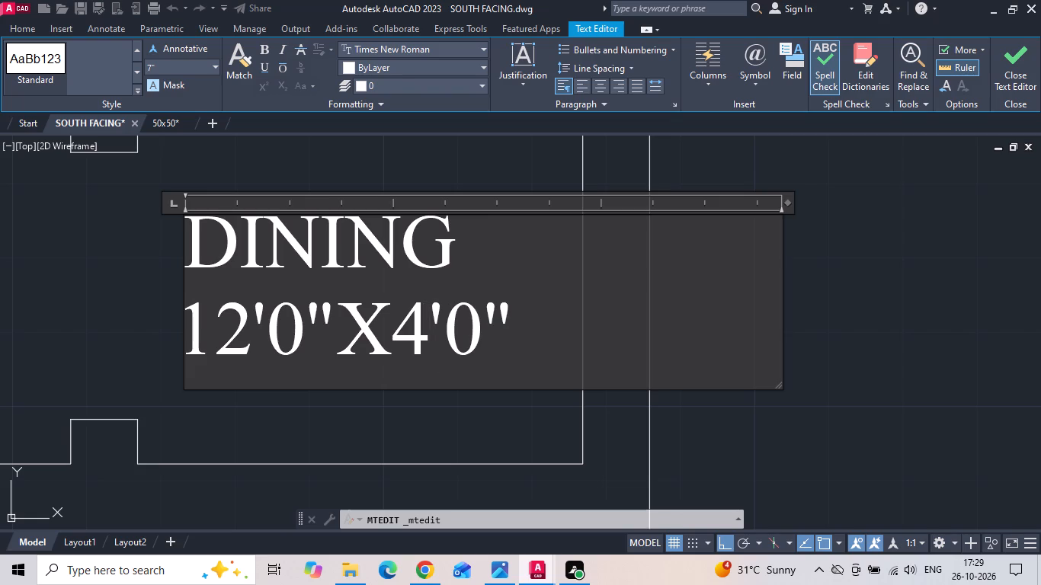
pyautogui.click(251, 326)
pyautogui.press('BackSpace')
pyautogui.press('BackSpace')
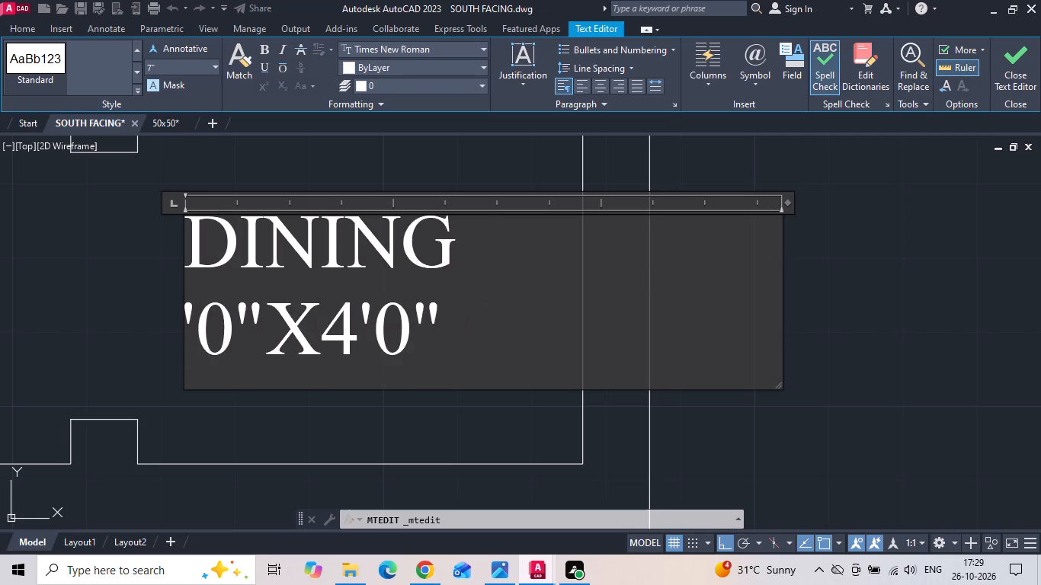
pyautogui.press('5')
# Replace the name DINING with LIFT in the lift room label and indent it to sit centred above the size line.
pyautogui.moveTo(454, 259); pyautogui.dragTo(342, 257)
pyautogui.moveTo(313, 257); pyautogui.dragTo(203, 255)
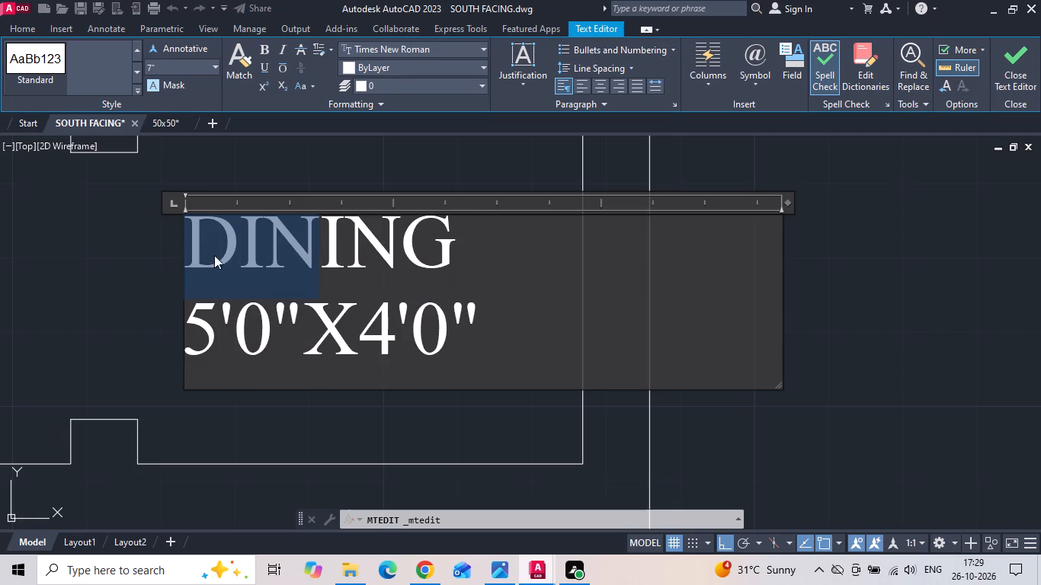
pyautogui.moveTo(472, 237); pyautogui.dragTo(209, 235)
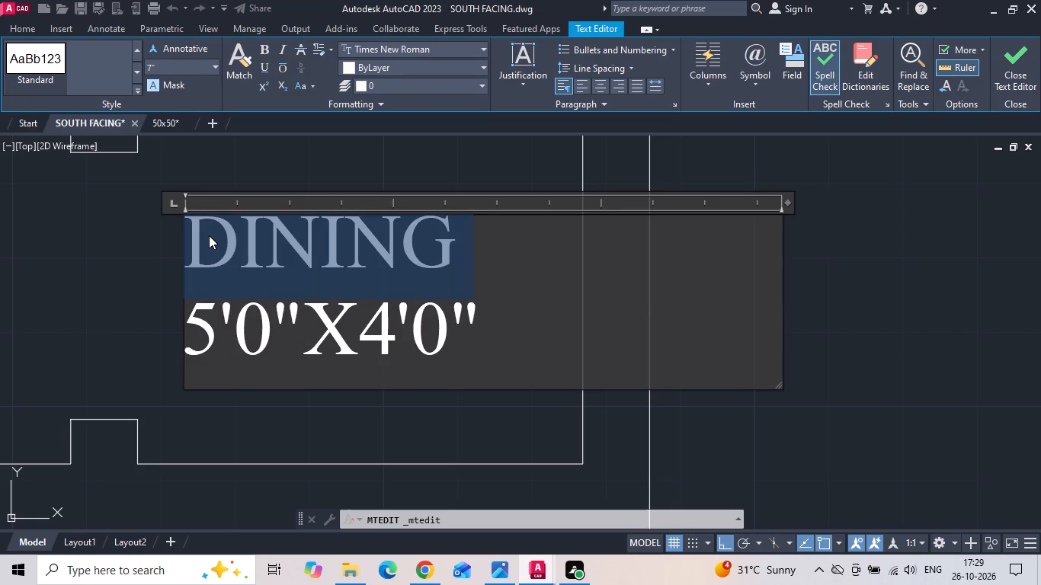
pyautogui.press('BackSpace')
pyautogui.write('LIFT')
pyautogui.press('Return')
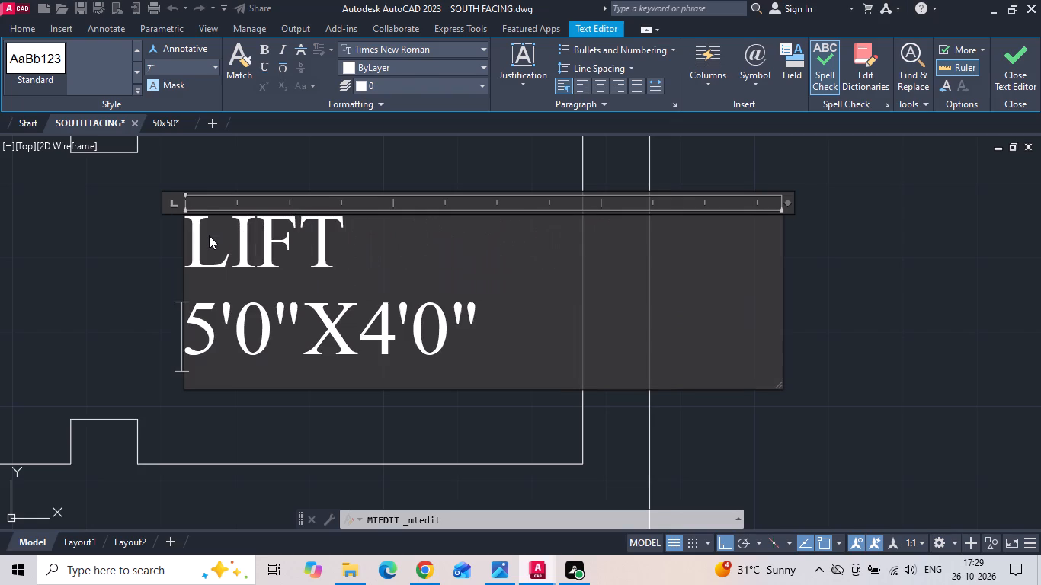
pyautogui.click(209, 235)
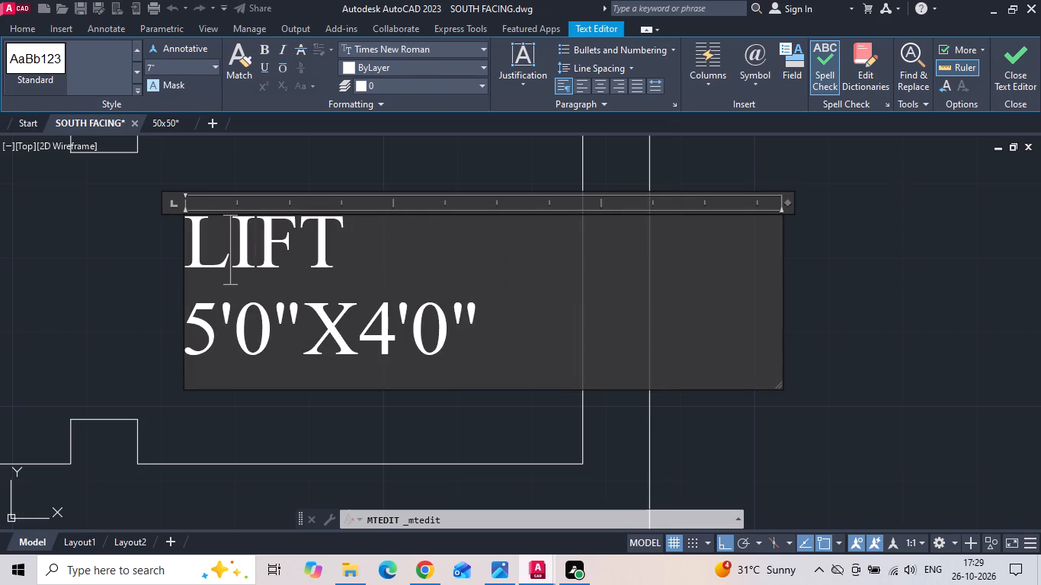
pyautogui.click(188, 231)
pyautogui.press('space')
pyautogui.press('space')
pyautogui.press('space')
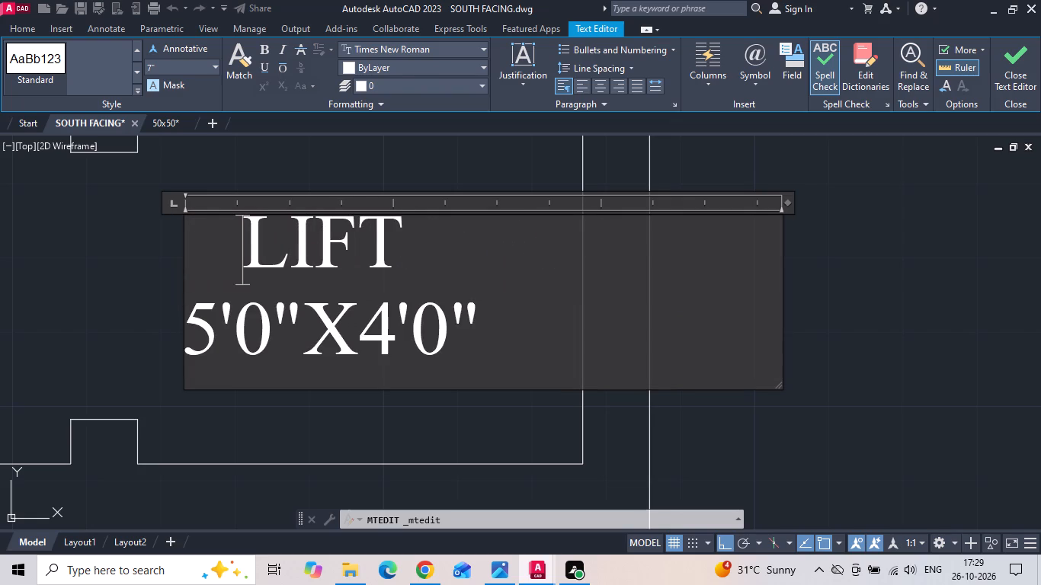
pyautogui.click(350, 412)
# Move the copied DINING label in Bedroom 2 east, toward the middle of the room.
pyautogui.scroll(-2, 478, 360)
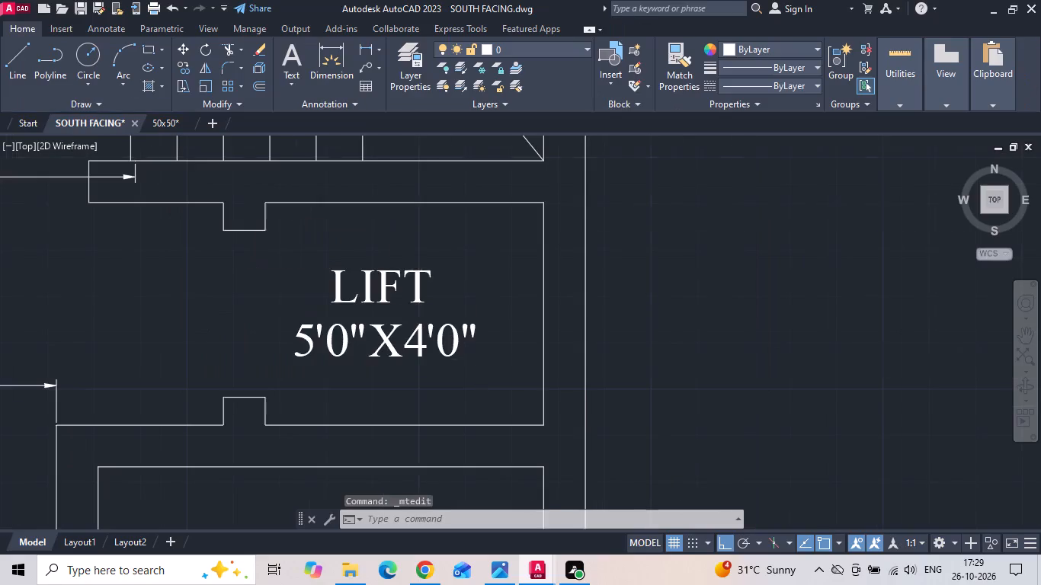
pyautogui.scroll(-3, 479, 362)
pyautogui.scroll(2, 393, 163)
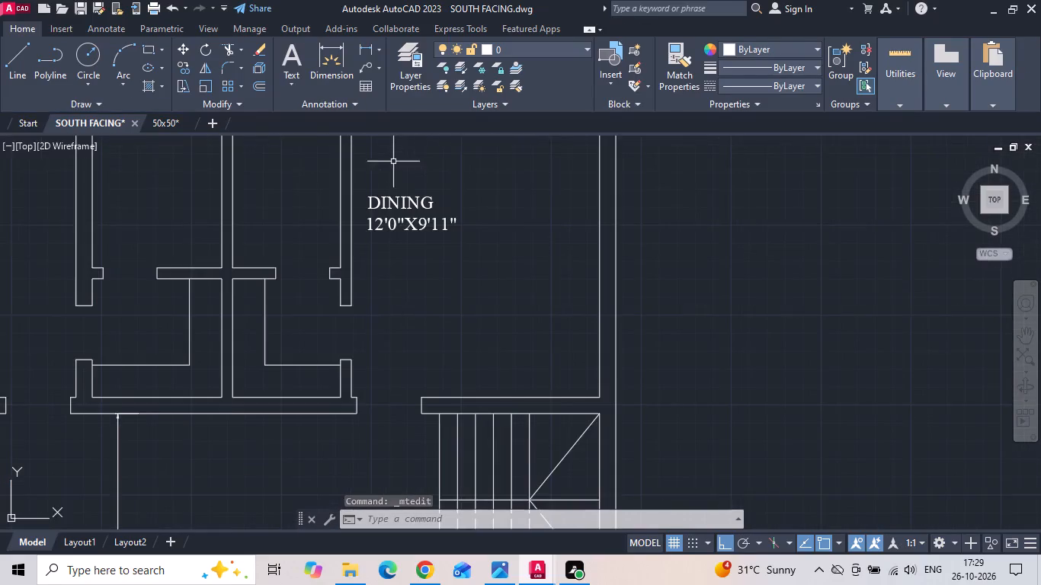
pyautogui.moveTo(412, 177); pyautogui.dragTo(429, 200, button='middle')
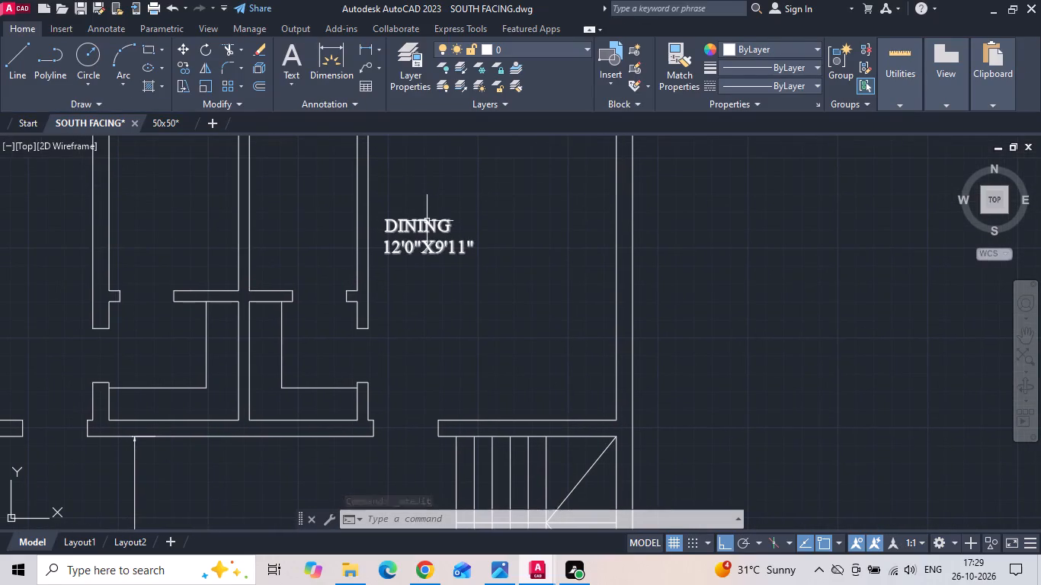
pyautogui.click(431, 245)
pyautogui.rightClick(431, 245)
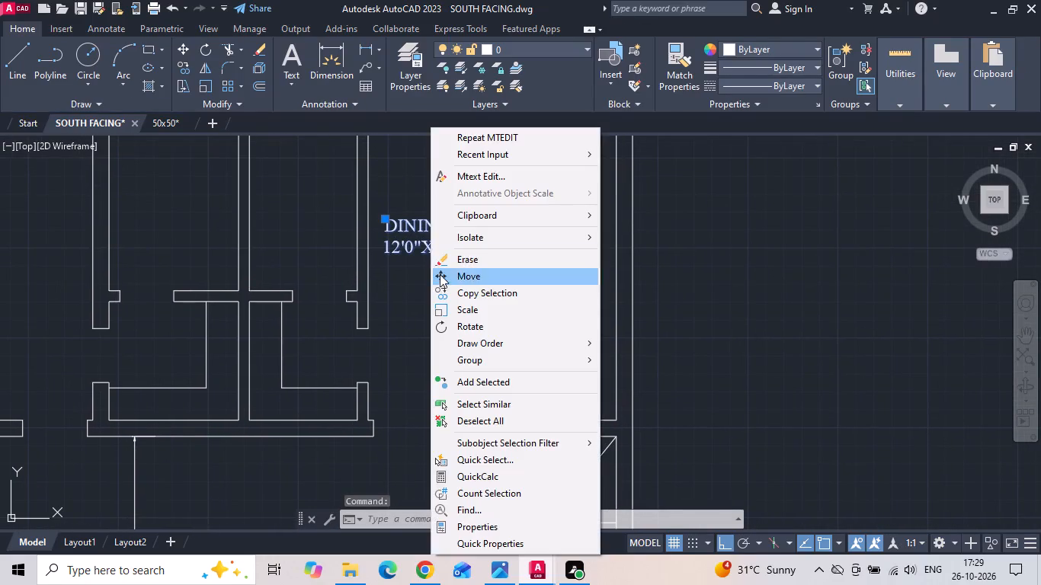
pyautogui.click(440, 274)
pyautogui.moveTo(435, 326); pyautogui.dragTo(445, 329)
pyautogui.click(504, 329)
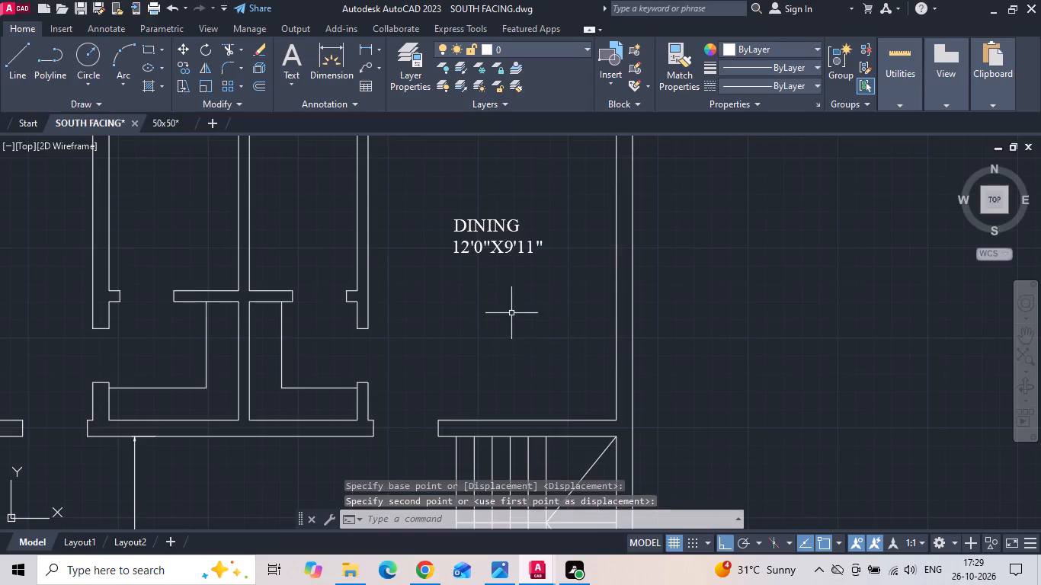
# Change the size line of the Bedroom 2 label to 11'6"X14'0", following the reference plan.
pyautogui.scroll(-2, 517, 319)
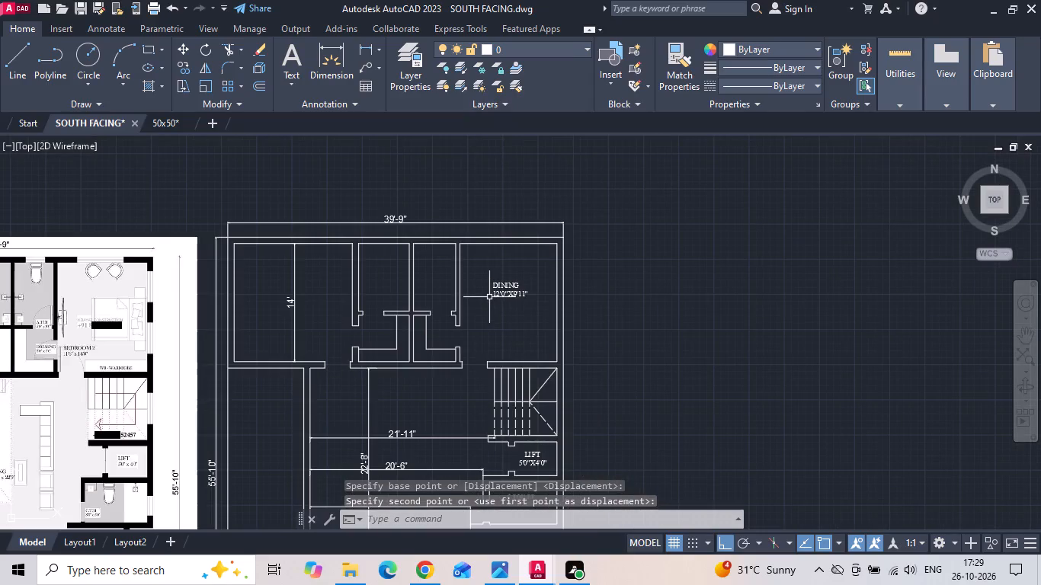
pyautogui.scroll(2, 151, 316)
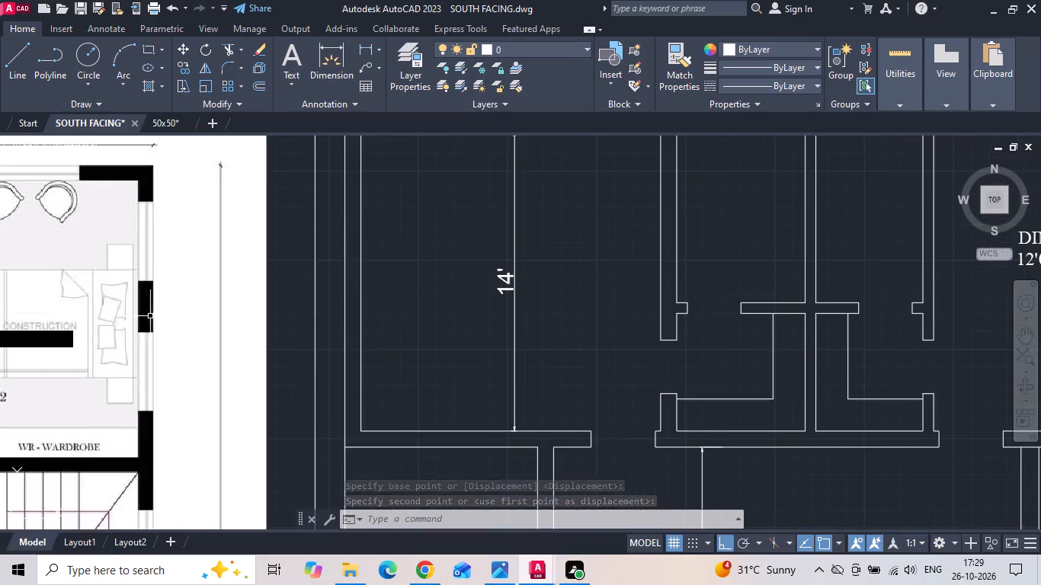
pyautogui.scroll(-1, 437, 293)
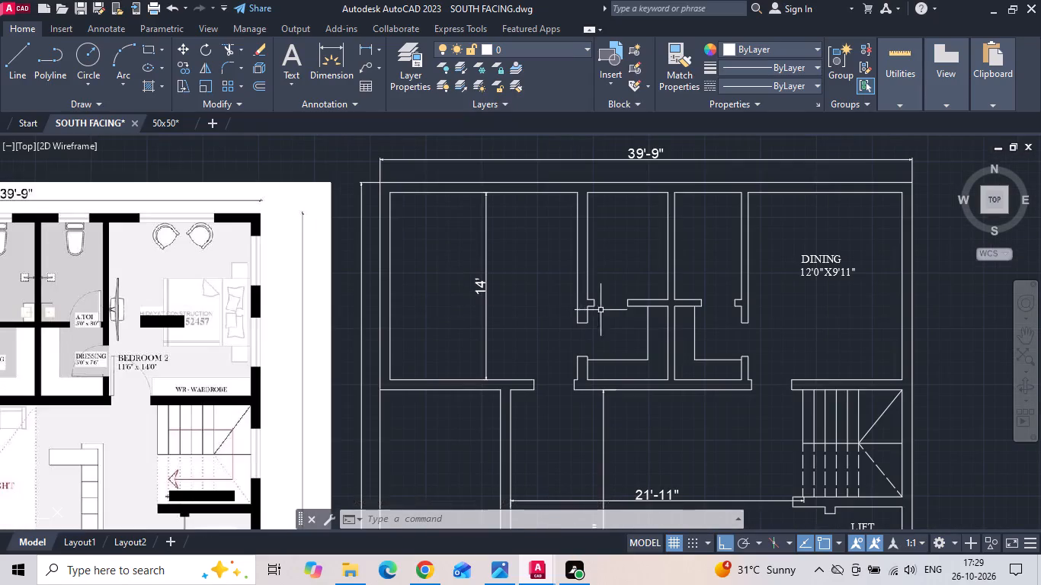
pyautogui.moveTo(665, 310); pyautogui.dragTo(452, 299, button='middle')
pyautogui.scroll(2, 633, 270)
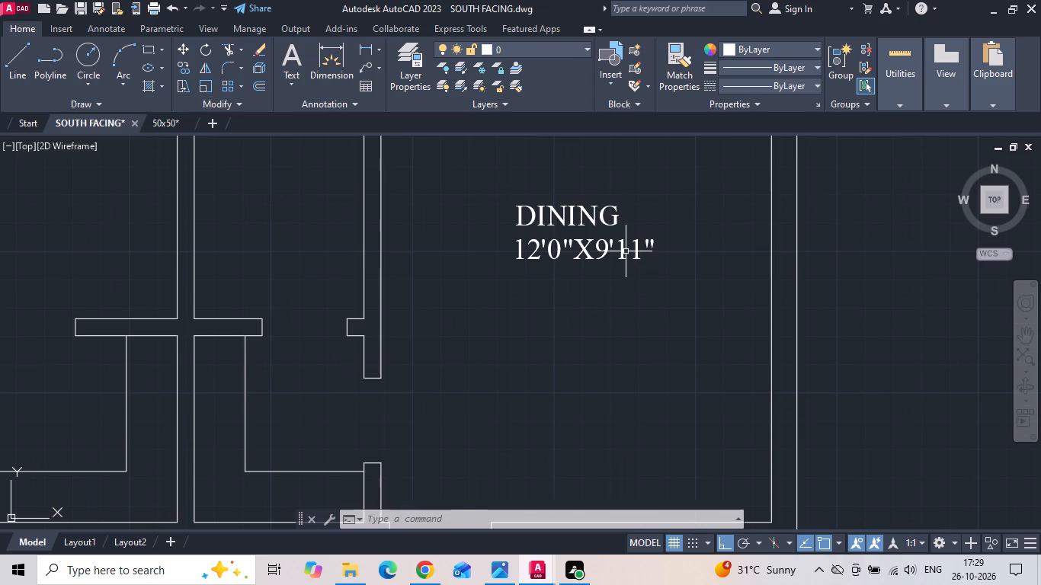
pyautogui.doubleClick(625, 251)
pyautogui.click(642, 260)
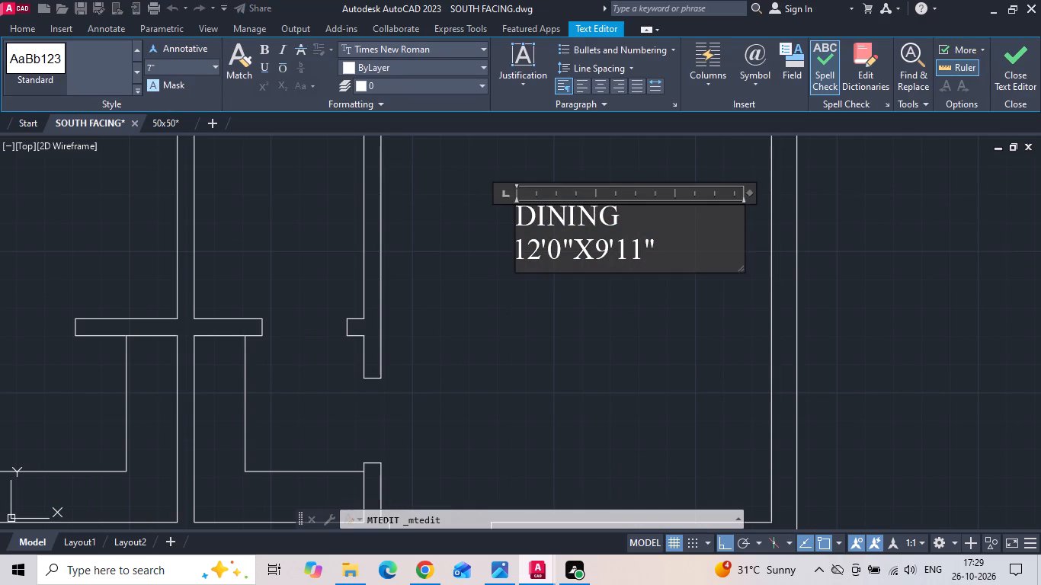
pyautogui.press('BackSpace')
pyautogui.press('BackSpace')
pyautogui.press('0')
pyautogui.click(609, 266)
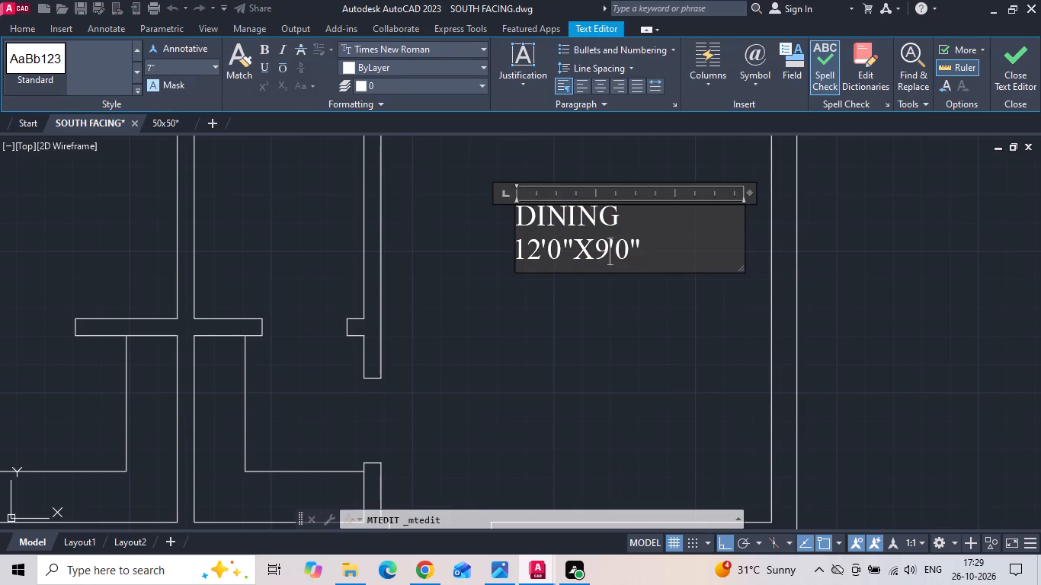
pyautogui.press('\\')
pyautogui.press('BackSpace')
pyautogui.press('BackSpace')
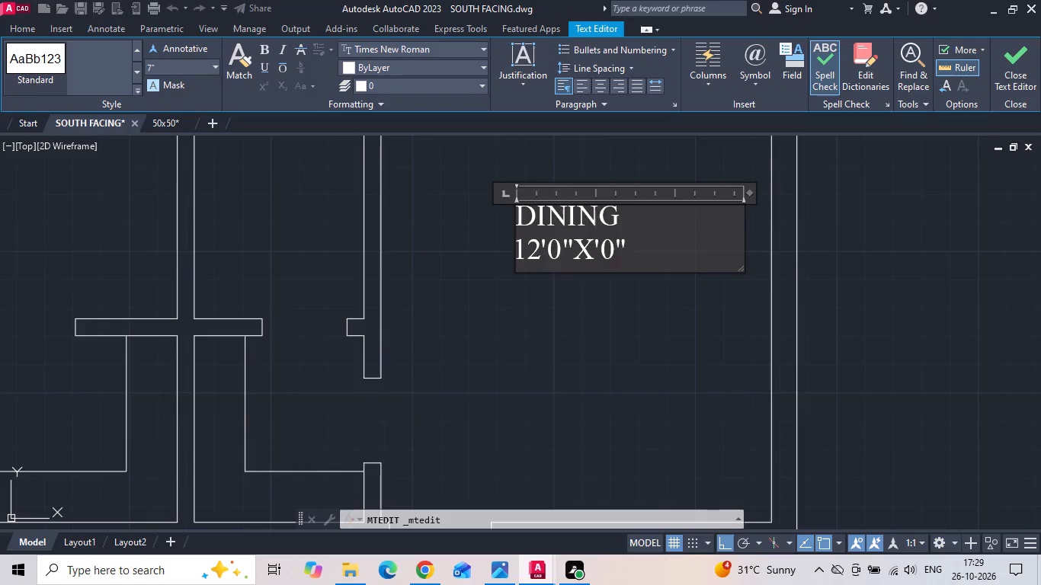
pyautogui.write('14')
pyautogui.click(556, 260)
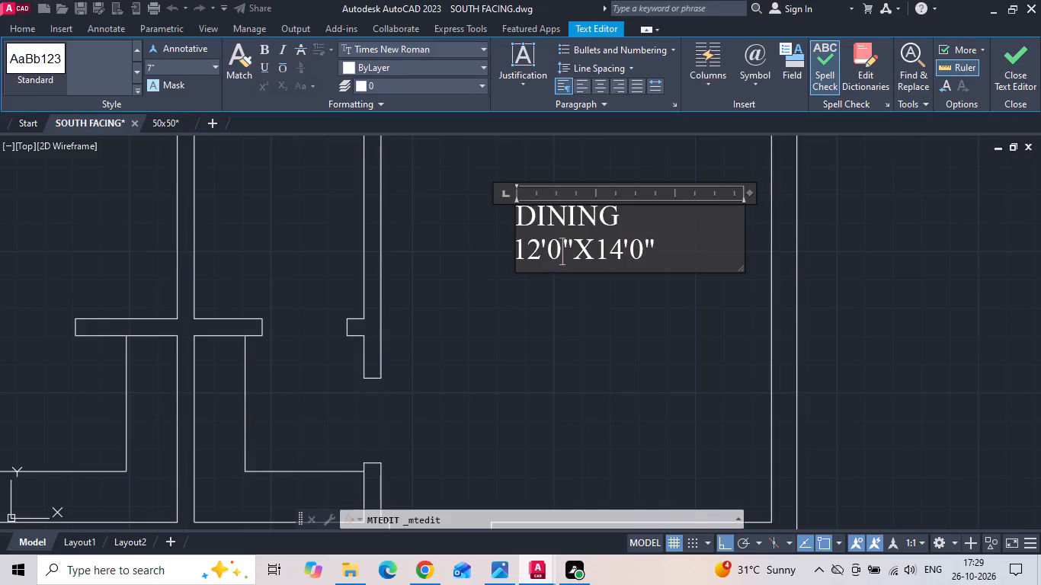
pyautogui.press('BackSpace')
pyautogui.press('6')
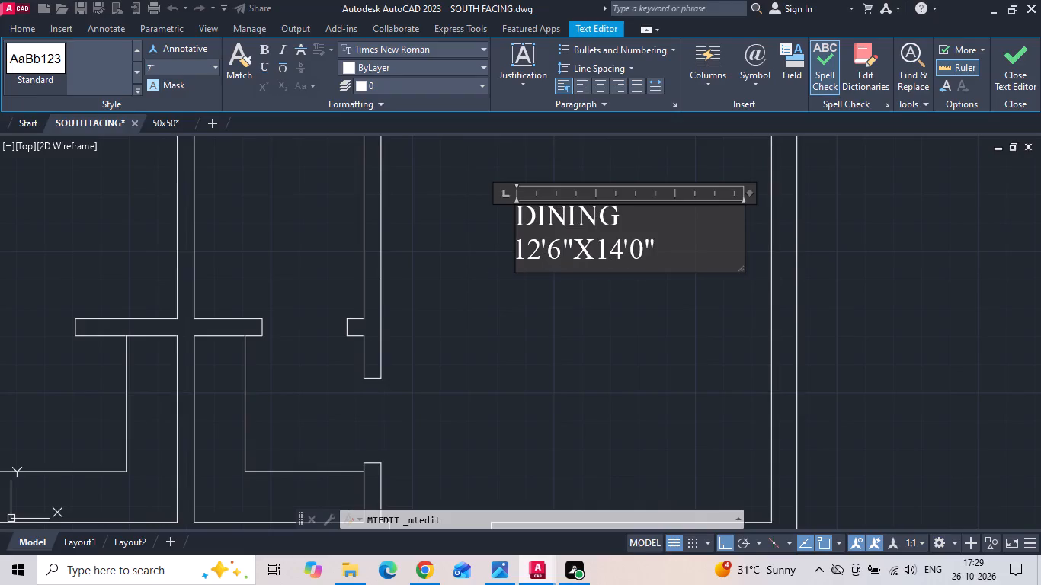
pyautogui.click(540, 248)
pyautogui.press('BackSpace')
pyautogui.press('BackSpace')
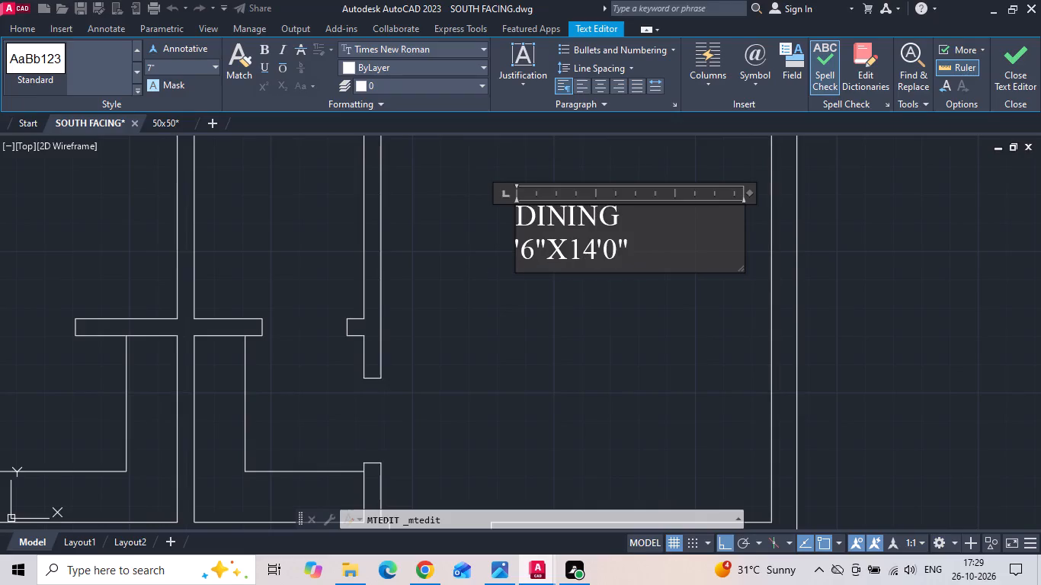
pyautogui.write('11')
# Replace the name DINING with BEDROOM in the Bedroom 2 label.
pyautogui.scroll(-3, 565, 277)
pyautogui.scroll(1, 165, 297)
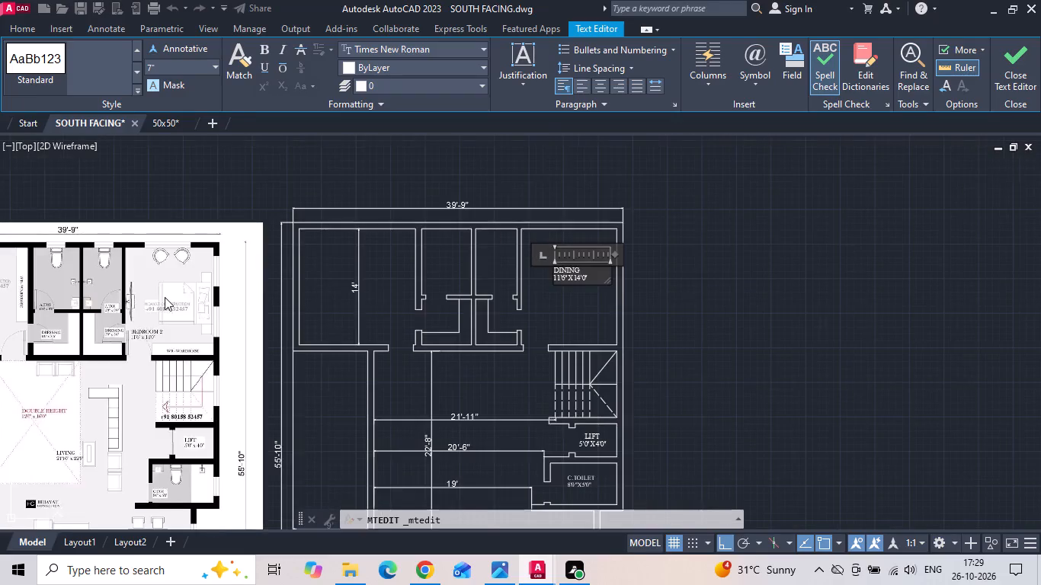
pyautogui.moveTo(701, 297); pyautogui.dragTo(410, 281, button='middle')
pyautogui.scroll(1, 526, 224)
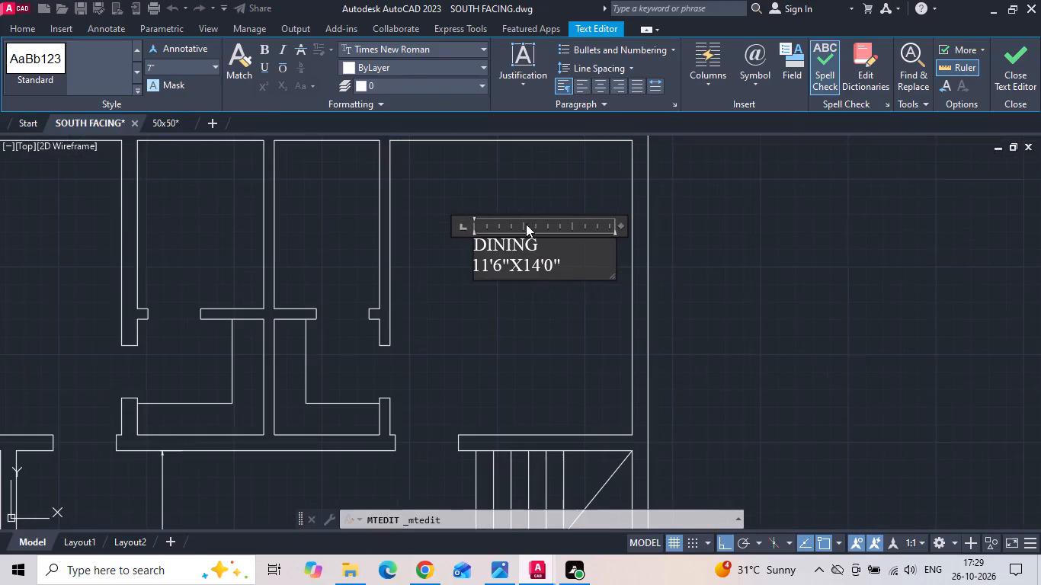
pyautogui.click(545, 245)
pyautogui.press('BackSpace')
pyautogui.press('BackSpace')
pyautogui.press('BackSpace')
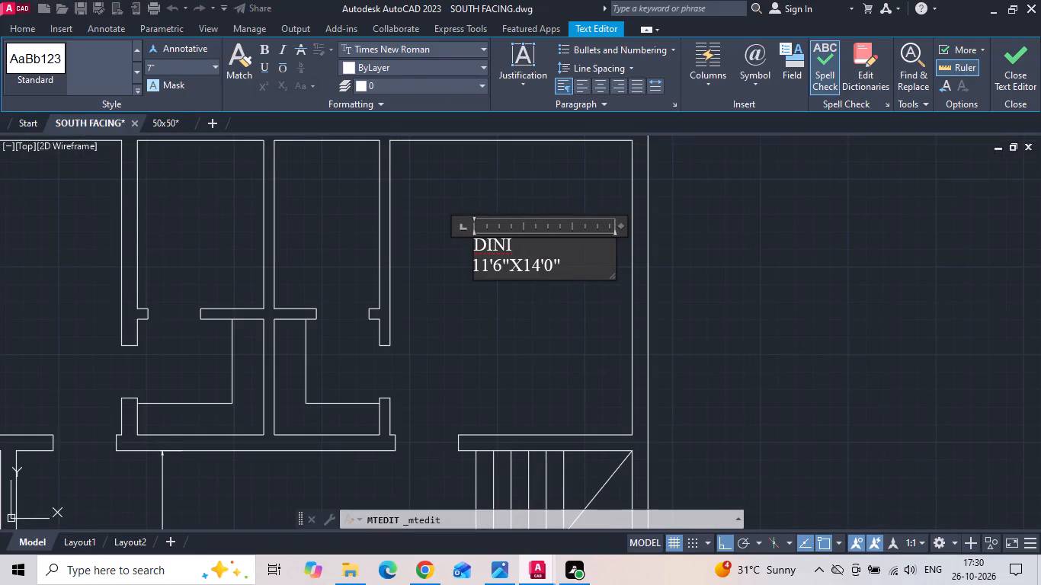
pyautogui.press('BackSpace')
pyautogui.press('BackSpace')
pyautogui.press('BackSpace')
pyautogui.write('BEDROOM')
pyautogui.click(559, 324)
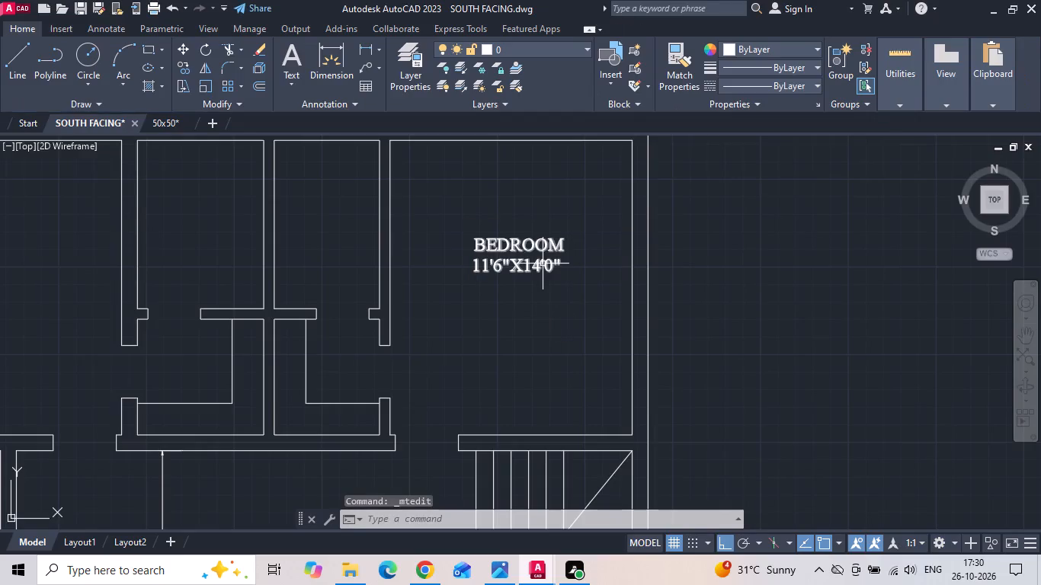
pyautogui.click(543, 264)
pyautogui.press('Escape')
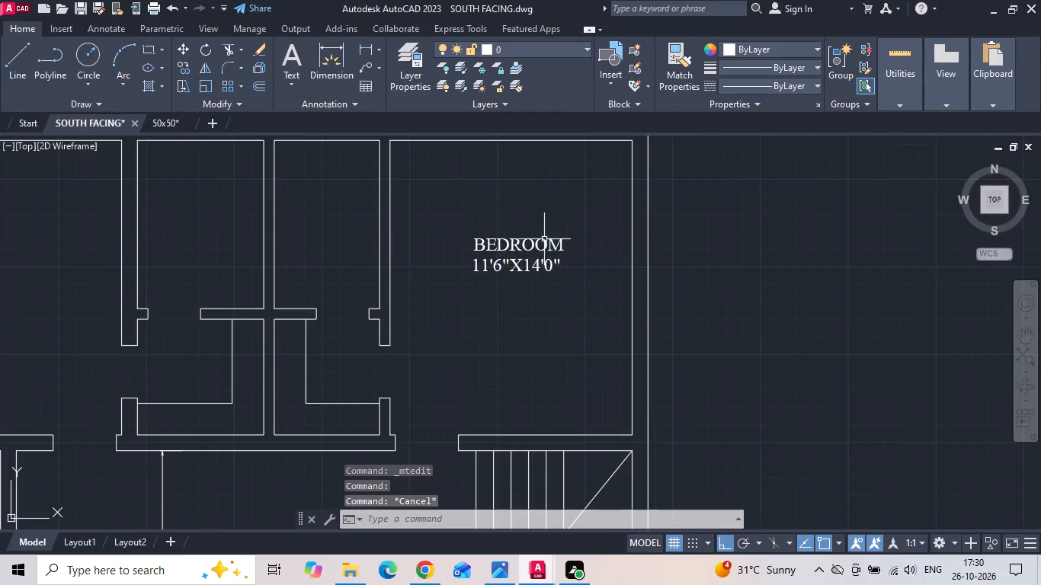
# Copy the KITCHEN label with Ortho off into the western of the two attached toilets between the north bedrooms.
pyautogui.scroll(-3, 544, 239)
pyautogui.moveTo(517, 315); pyautogui.dragTo(514, 263, button='middle')
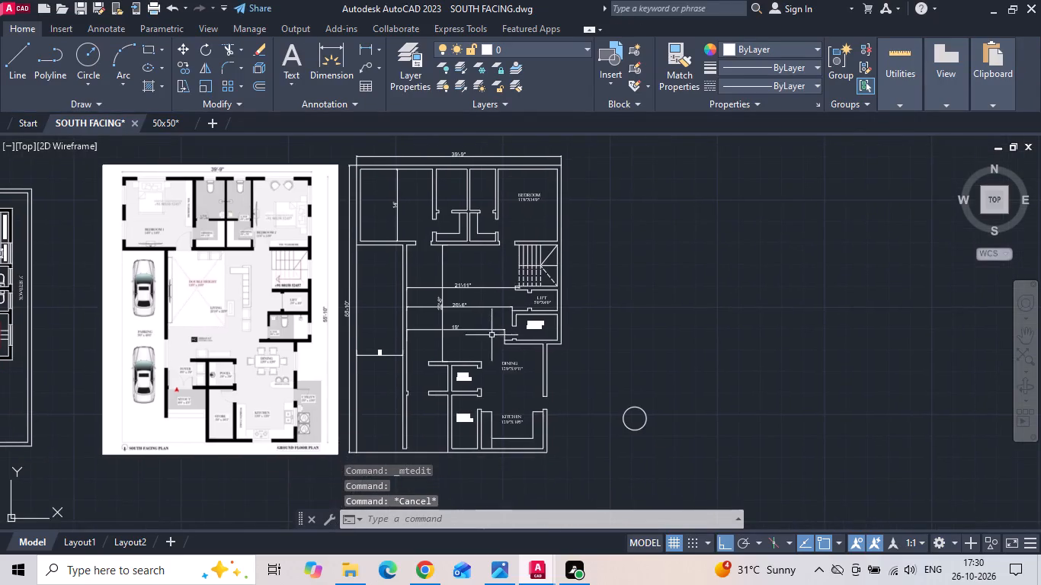
pyautogui.scroll(1, 518, 299)
pyautogui.click(503, 401)
pyautogui.press('Escape')
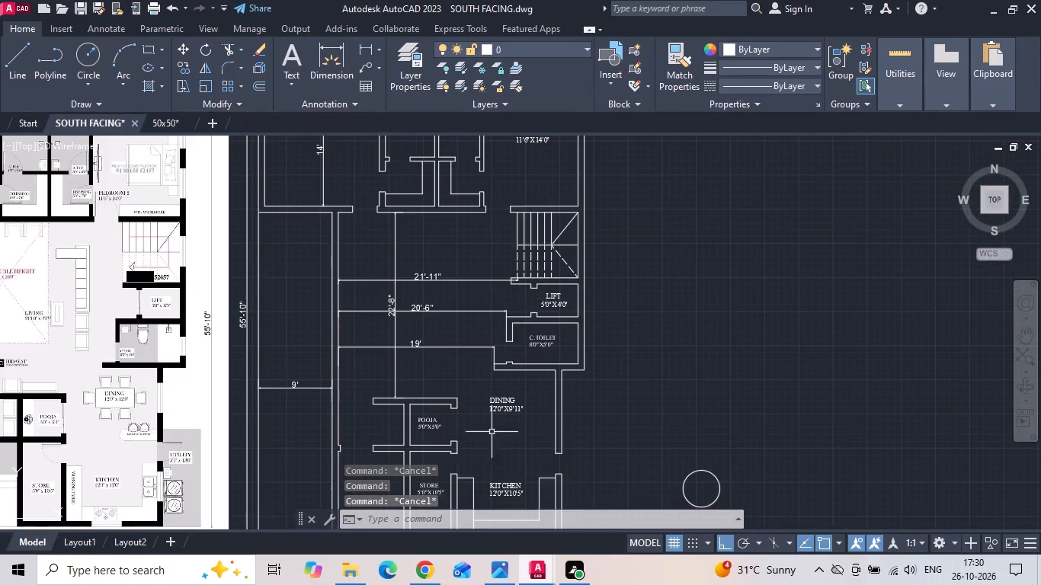
pyautogui.click(499, 486)
pyautogui.rightClick(499, 486)
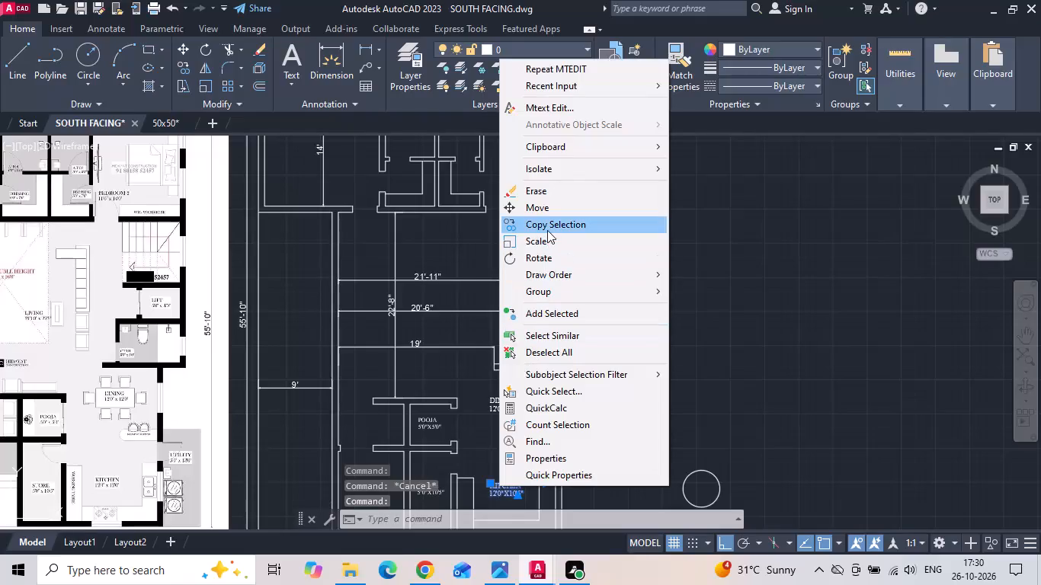
pyautogui.click(547, 230)
pyautogui.click(520, 480)
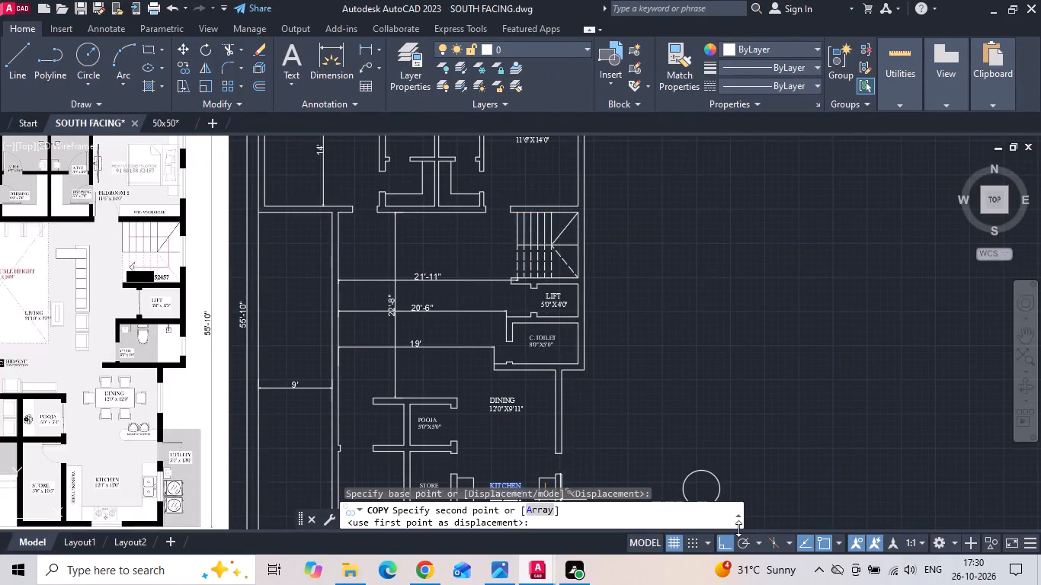
pyautogui.click(724, 543)
pyautogui.moveTo(625, 331); pyautogui.dragTo(642, 436, button='middle')
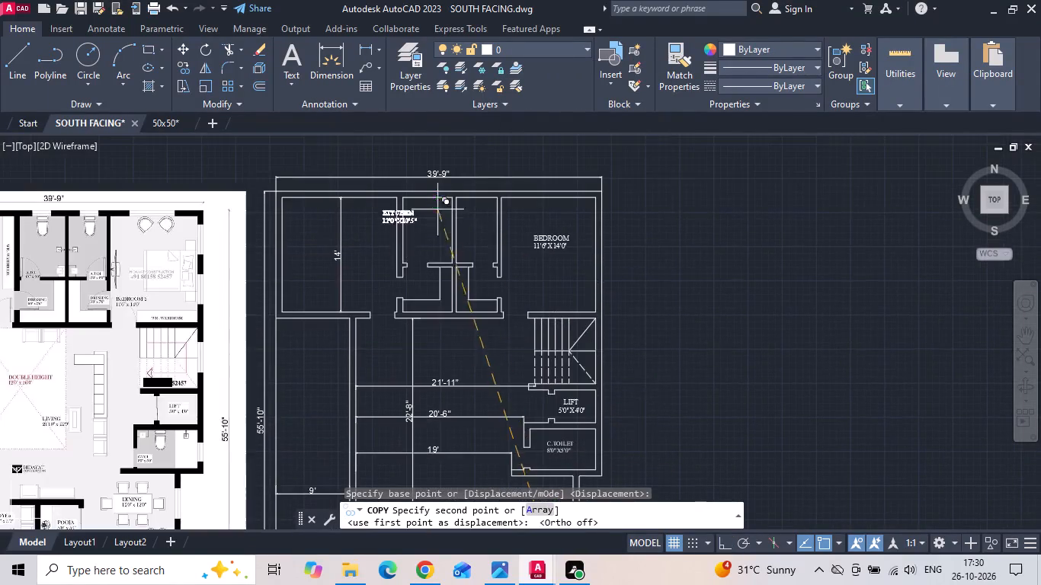
pyautogui.scroll(3, 437, 191)
pyautogui.click(553, 309)
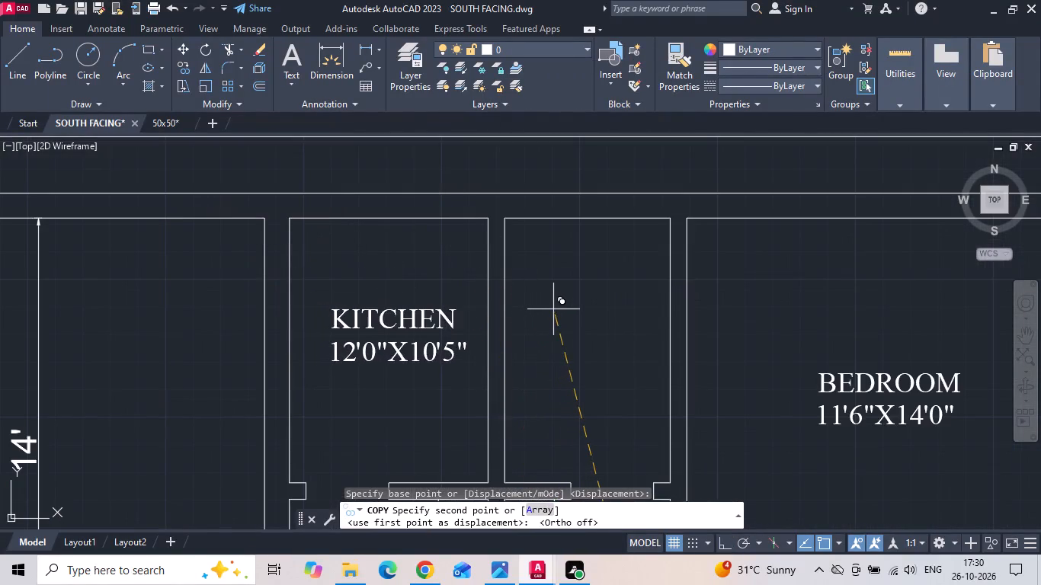
pyautogui.press('Escape')
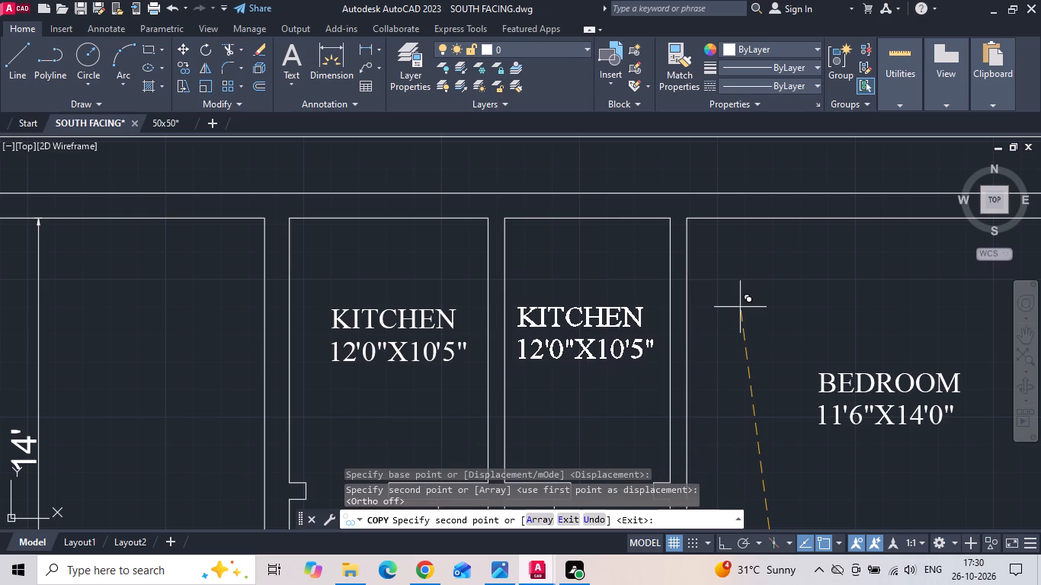
# Copy the KITCHEN label from the western attached toilet, with Ortho on, into the northwest bedroom and the eastern attached toilet.
pyautogui.click(421, 320)
pyautogui.rightClick(421, 320)
pyautogui.click(452, 289)
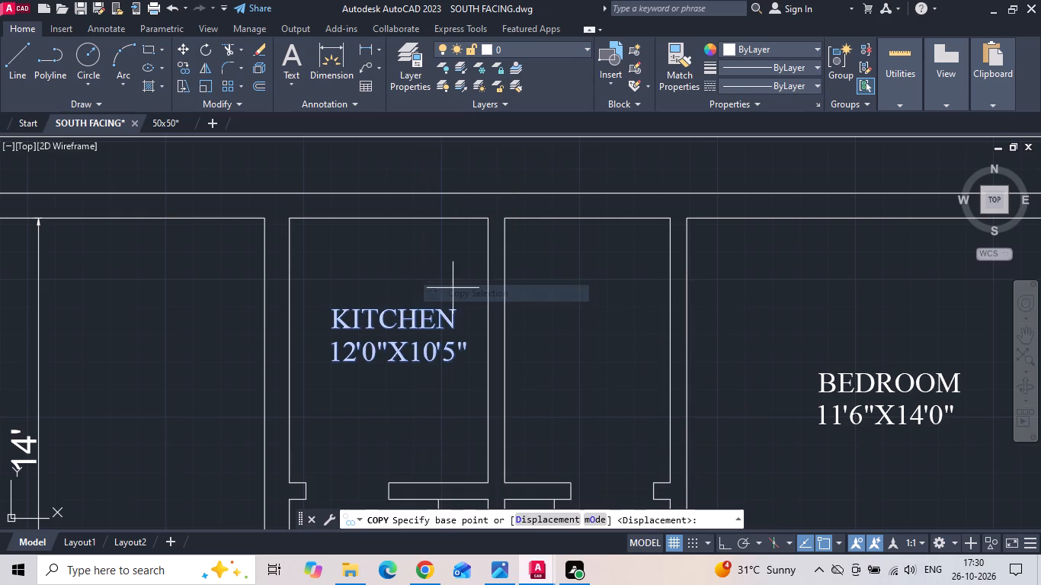
pyautogui.press('F8')
pyautogui.scroll(-1, 449, 284)
pyautogui.moveTo(430, 339); pyautogui.dragTo(399, 349)
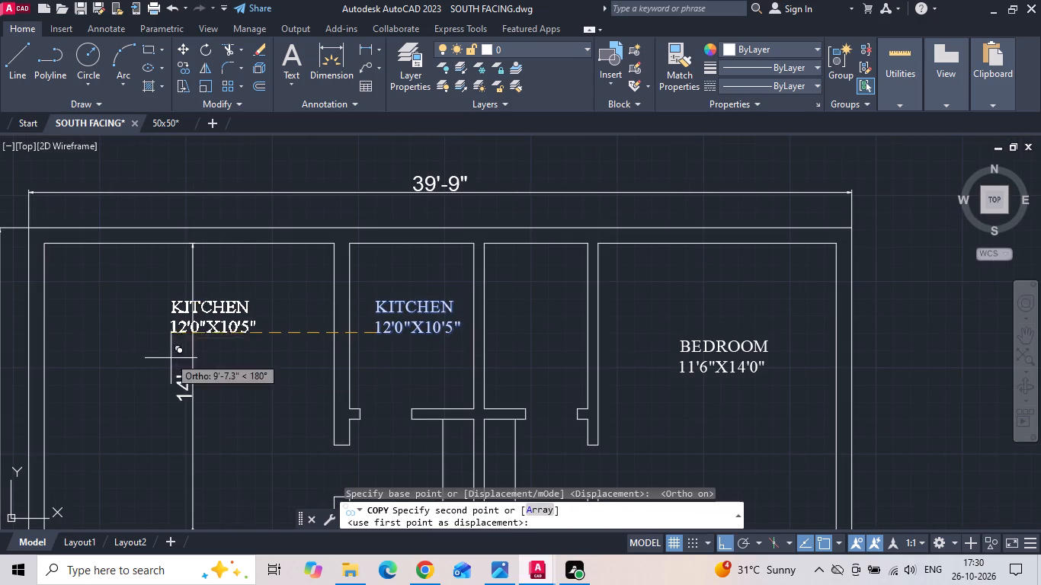
pyautogui.click(141, 343)
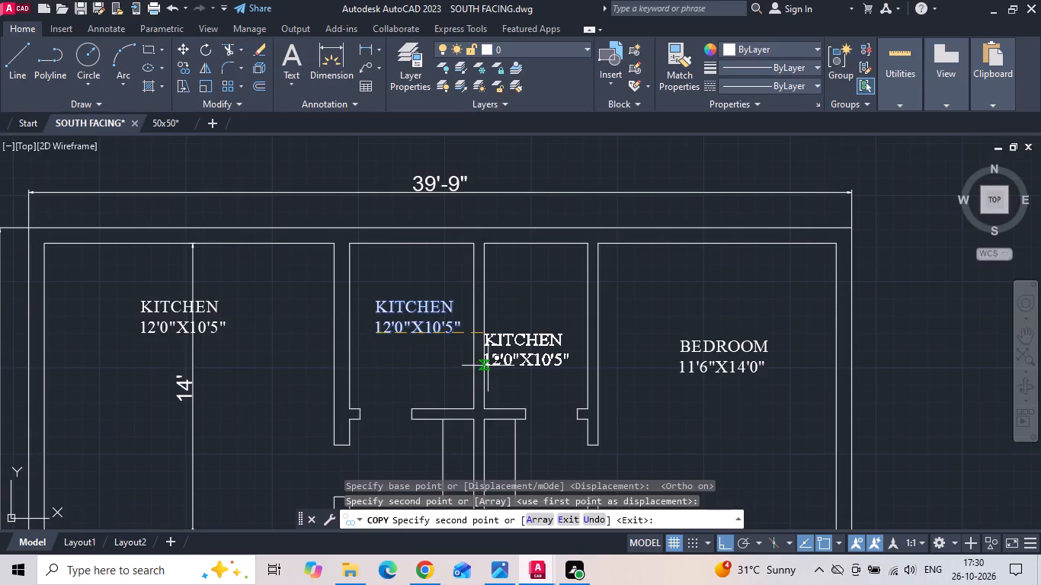
pyautogui.scroll(1, 493, 355)
pyautogui.click(493, 355)
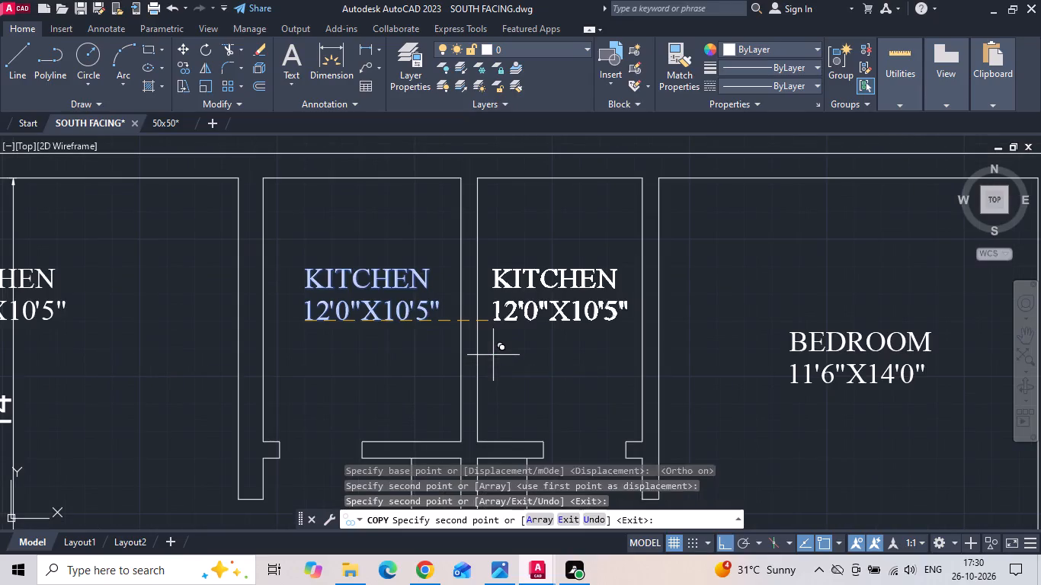
pyautogui.press('Escape')
# Change the size line of the label in the eastern attached toilet to 5'0"X8'0", following the reference plan.
pyautogui.scroll(-3, 558, 291)
pyautogui.scroll(3, 223, 329)
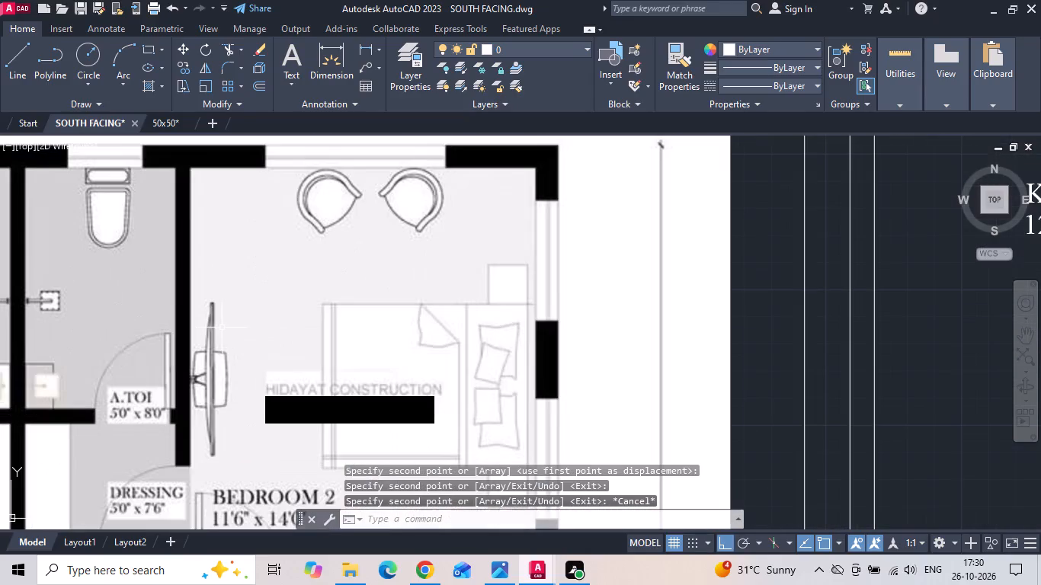
pyautogui.scroll(-2, 143, 308)
pyautogui.scroll(2, 764, 286)
pyautogui.moveTo(699, 288); pyautogui.dragTo(657, 296, button='middle')
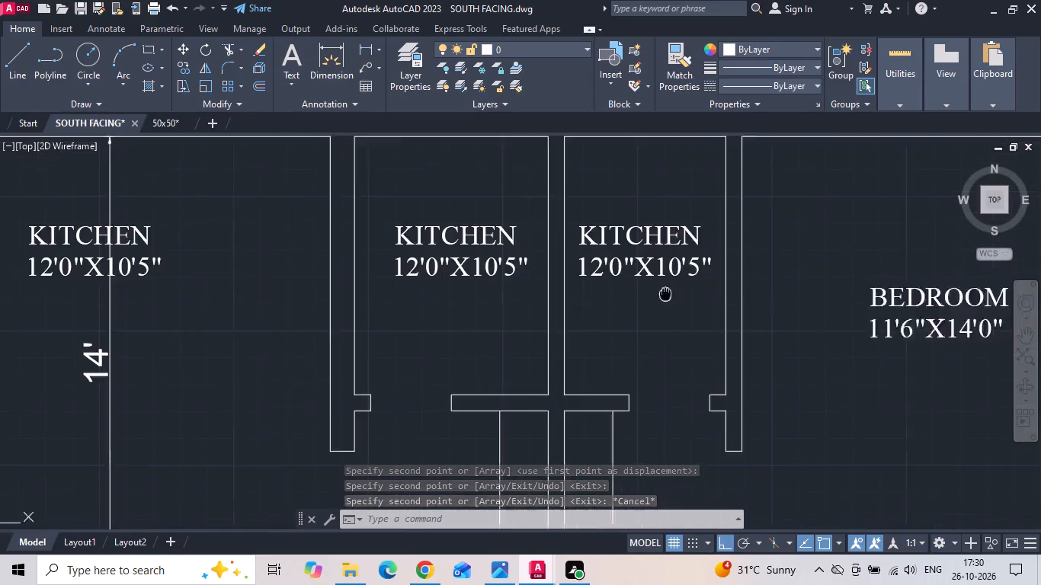
pyautogui.moveTo(657, 296); pyautogui.dragTo(578, 324, button='middle')
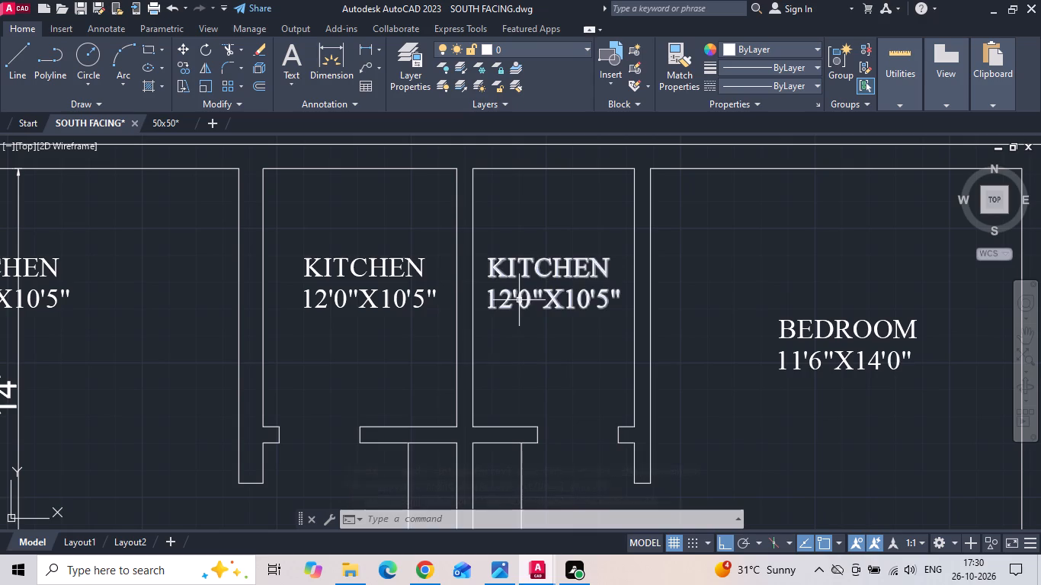
pyautogui.doubleClick(511, 299)
pyautogui.scroll(-2, 508, 298)
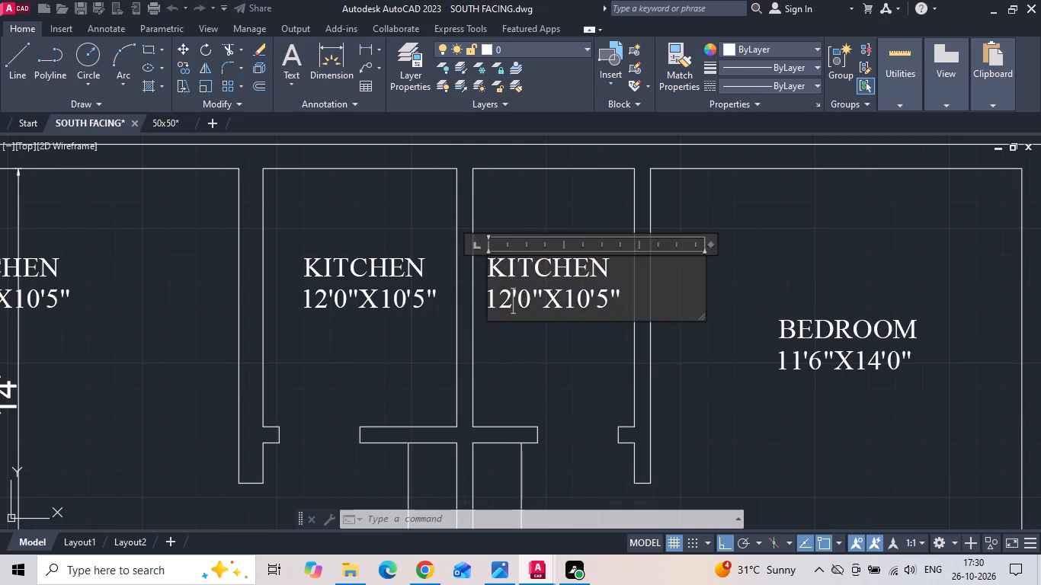
pyautogui.scroll(-1, 508, 301)
pyautogui.scroll(-2, 424, 324)
pyautogui.moveTo(460, 311); pyautogui.dragTo(669, 286, button='middle')
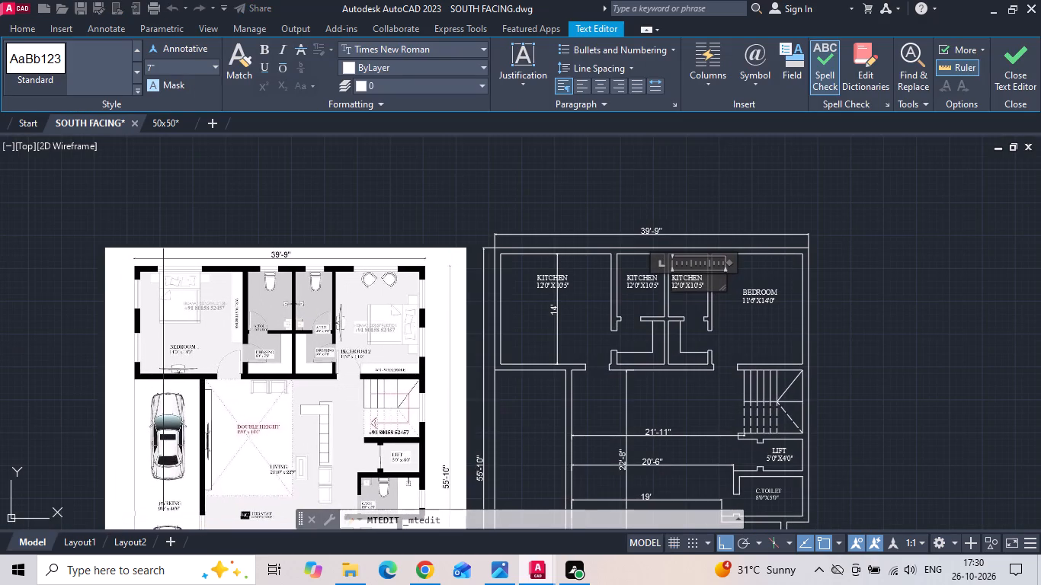
pyautogui.moveTo(629, 309); pyautogui.dragTo(391, 302, button='middle')
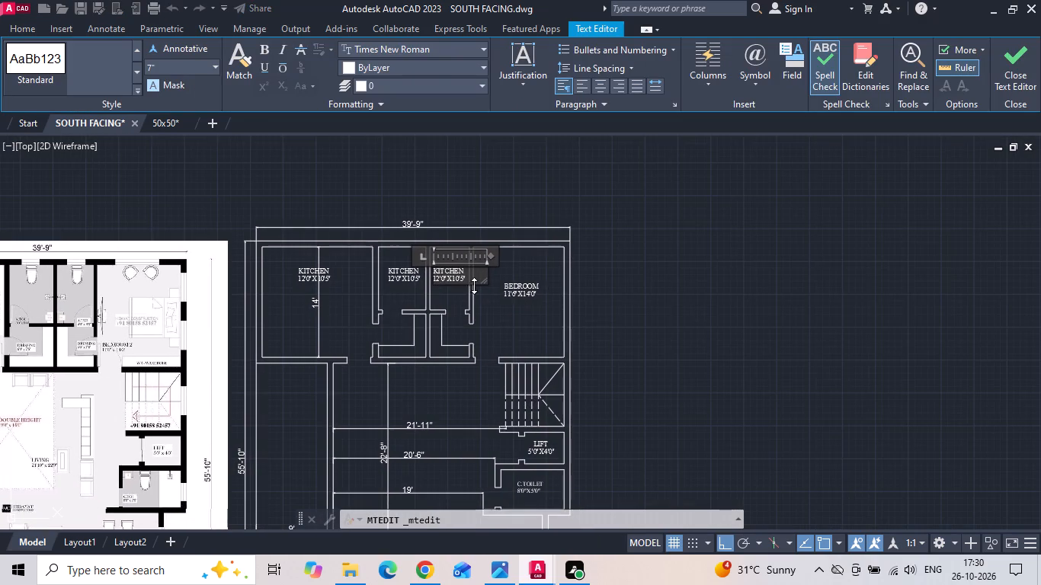
pyautogui.scroll(4, 444, 280)
pyautogui.press('BackSpace')
pyautogui.press('BackSpace')
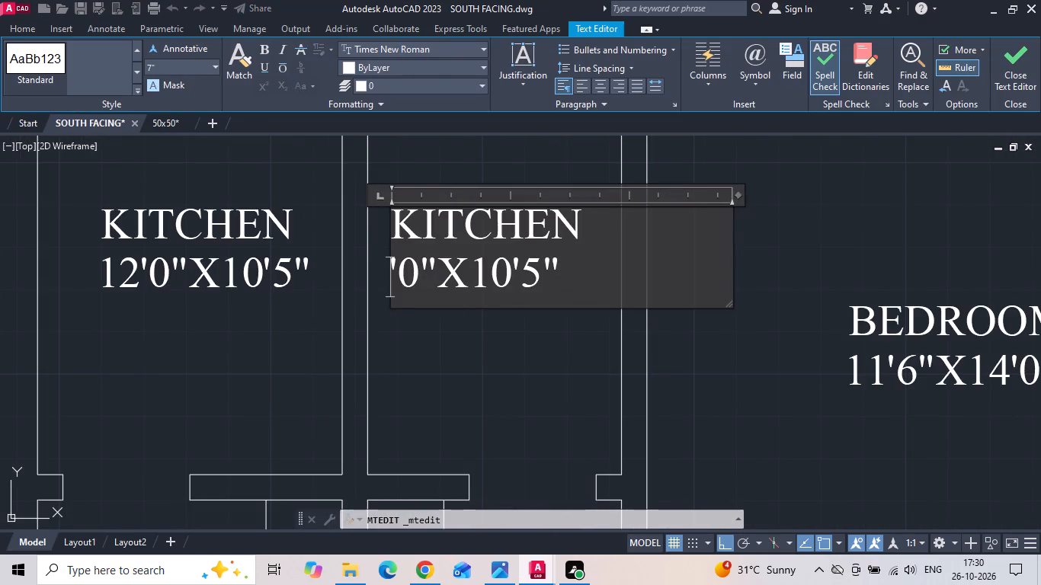
pyautogui.press('5')
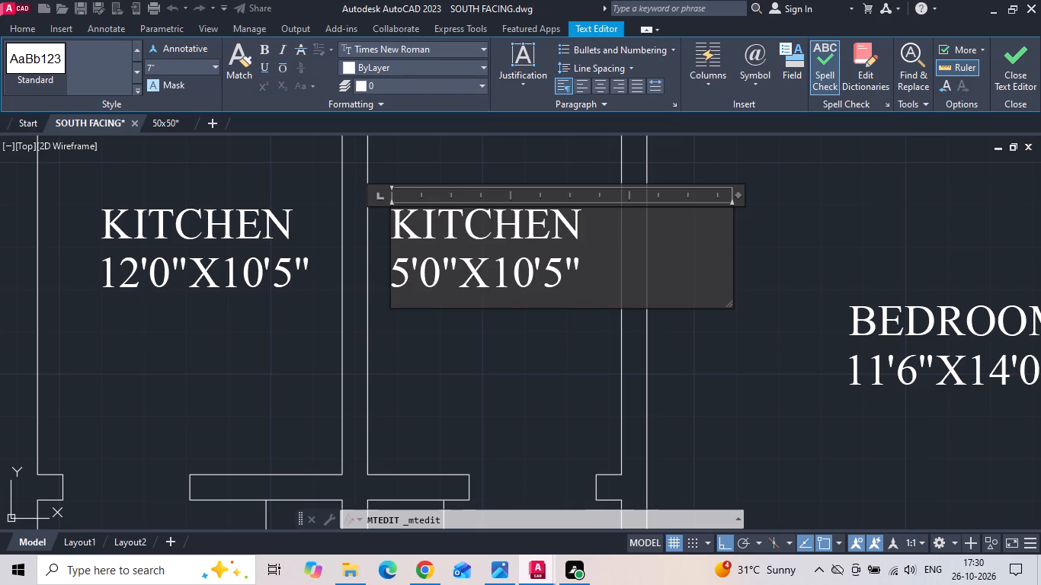
pyautogui.click(535, 276)
pyautogui.press('BackSpace')
pyautogui.press('BackSpace')
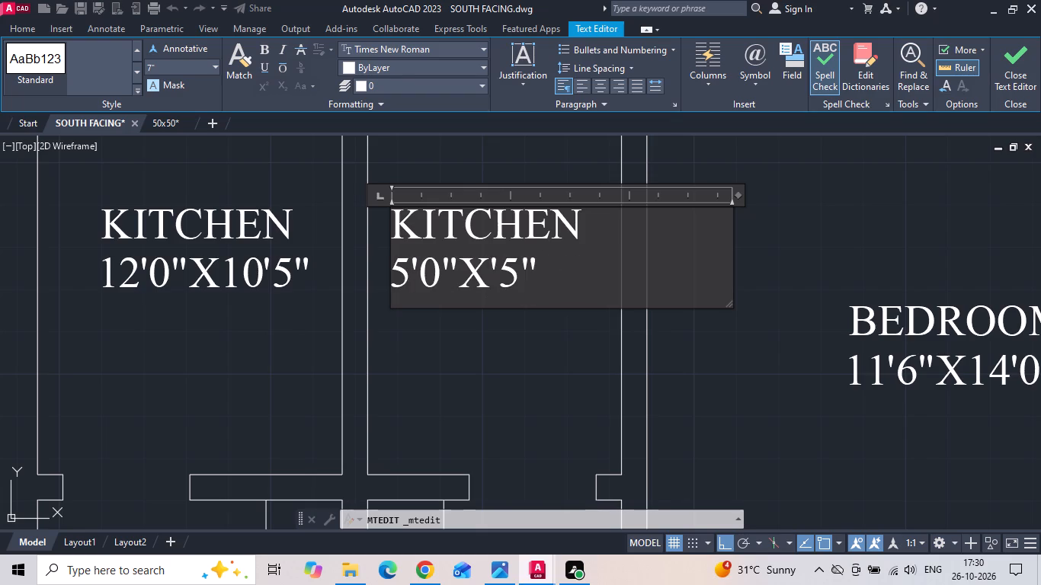
pyautogui.press('8')
pyautogui.click(536, 276)
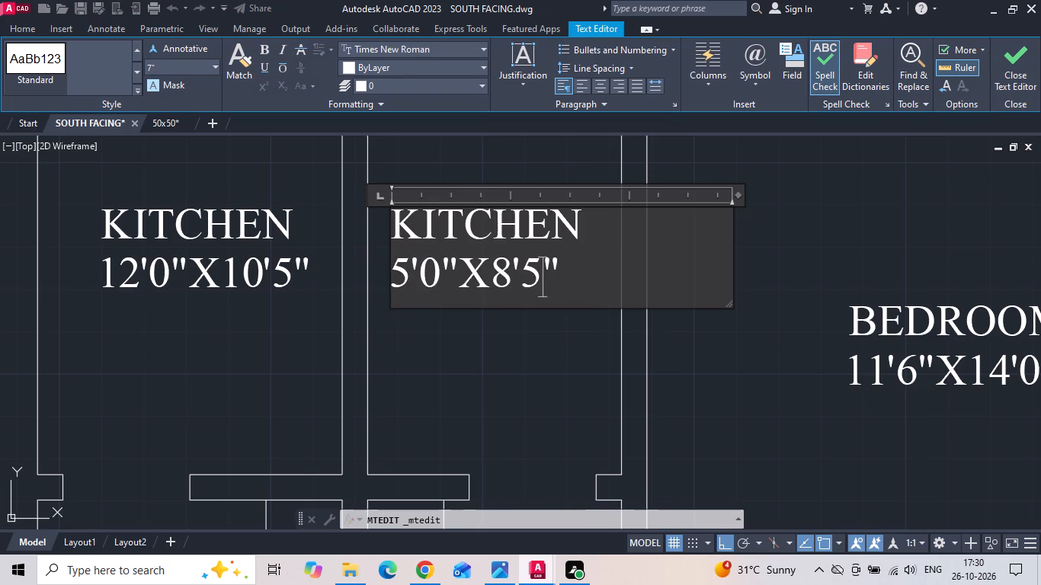
pyautogui.press('BackSpace')
pyautogui.press('0')
# Replace the name KITCHEN with A.TOILET in the eastern attached toilet's label.
pyautogui.moveTo(575, 233); pyautogui.dragTo(412, 233)
pyautogui.press('BackSpace')
pyautogui.press('BackSpace')
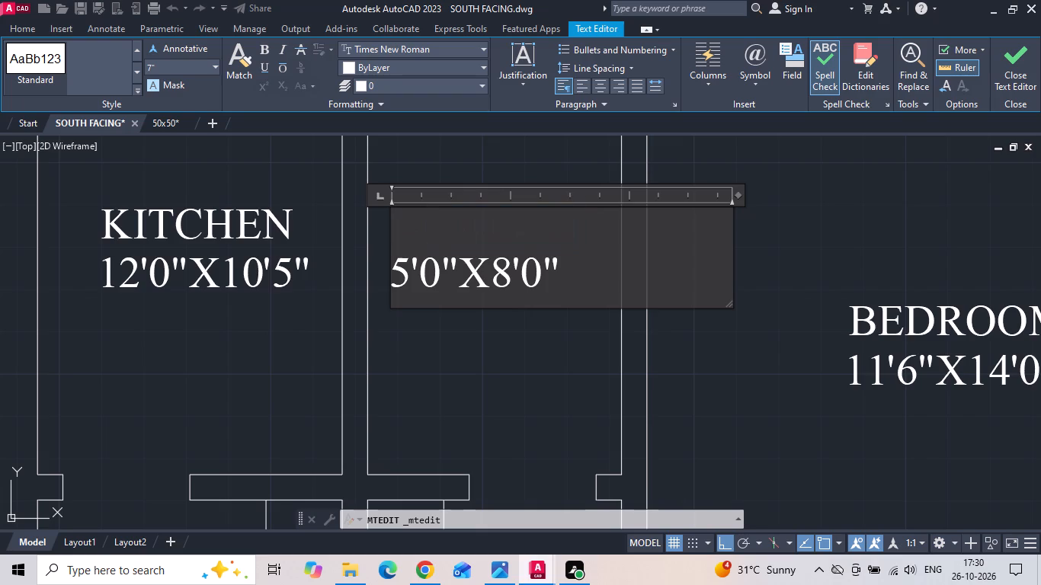
pyautogui.write('A.TOIL')
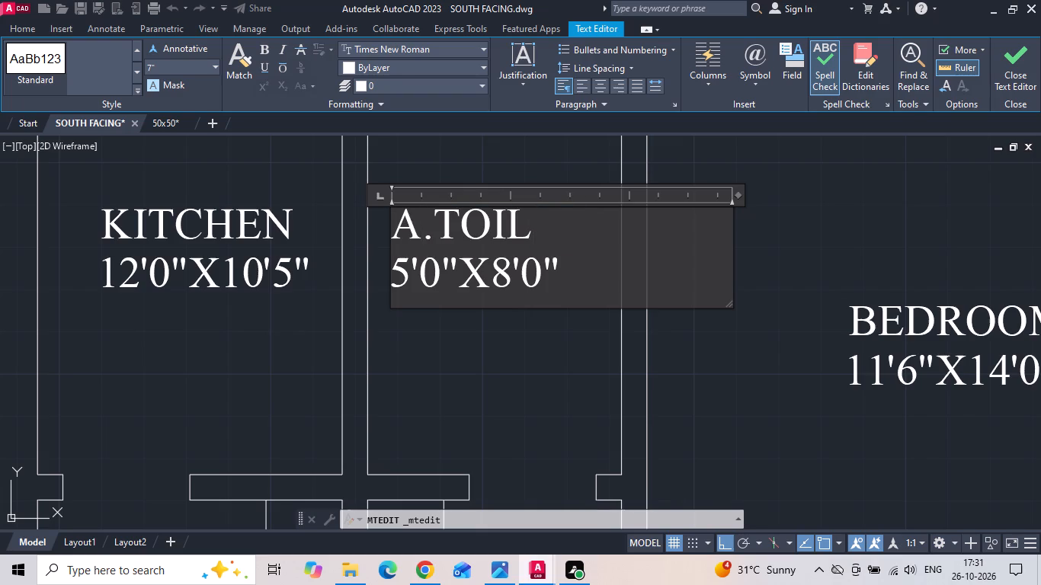
pyautogui.write('ET')
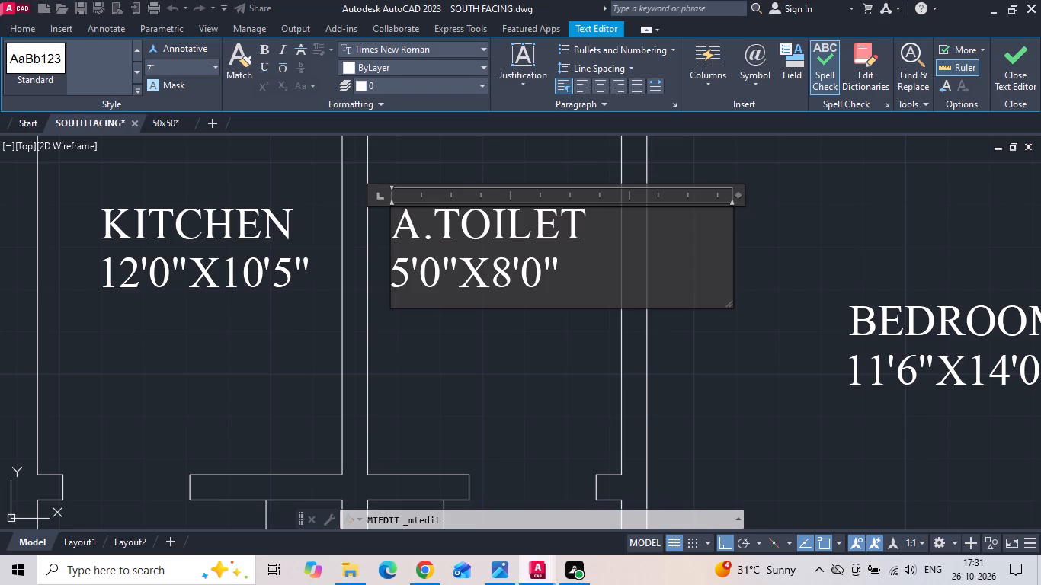
pyautogui.click(444, 336)
# Move the KITCHEN label in the western attached toilet straight south into the dressing area below it.
pyautogui.scroll(-1, 460, 248)
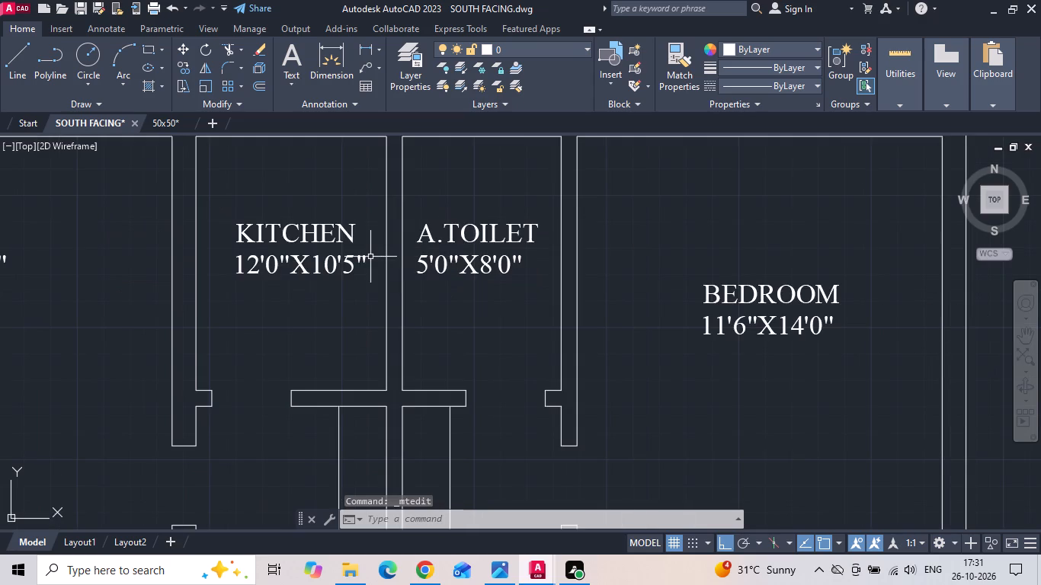
pyautogui.click(370, 257)
pyautogui.click(305, 269)
pyautogui.rightClick(305, 269)
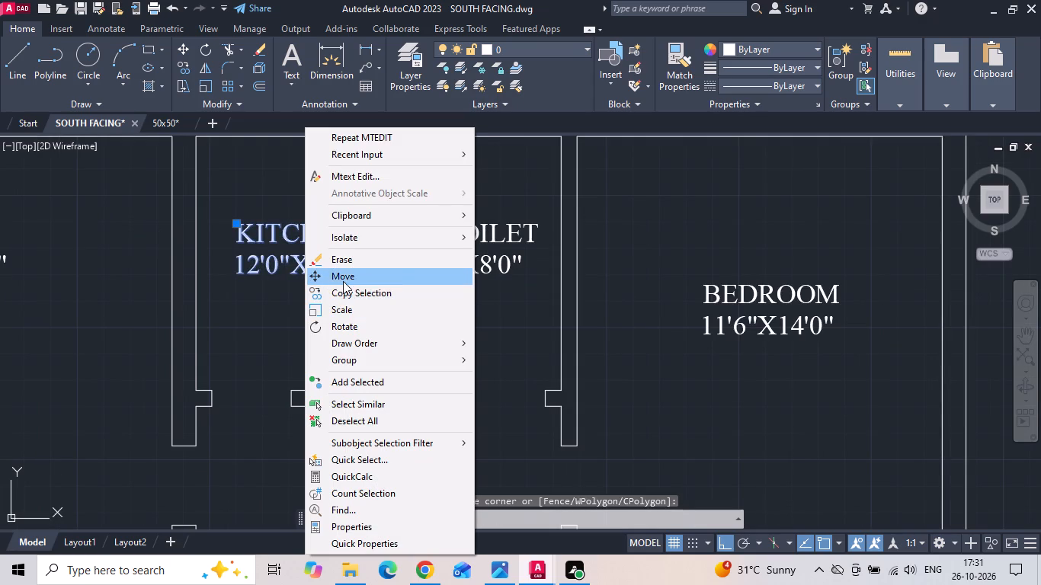
pyautogui.click(343, 281)
pyautogui.moveTo(297, 218); pyautogui.dragTo(299, 231)
pyautogui.moveTo(313, 310); pyautogui.dragTo(311, 214, button='middle')
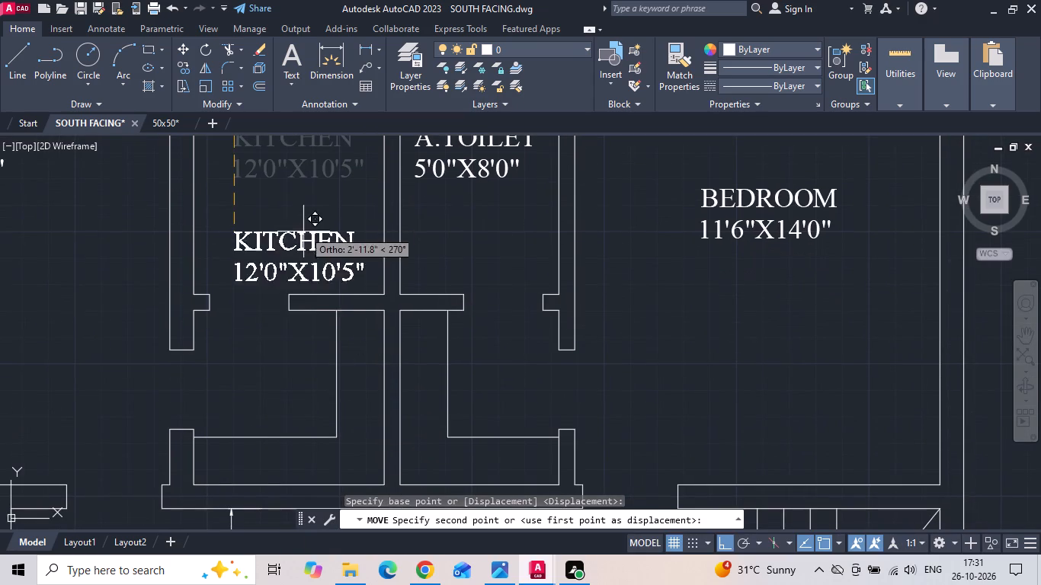
pyautogui.scroll(1, 298, 364)
pyautogui.click(298, 364)
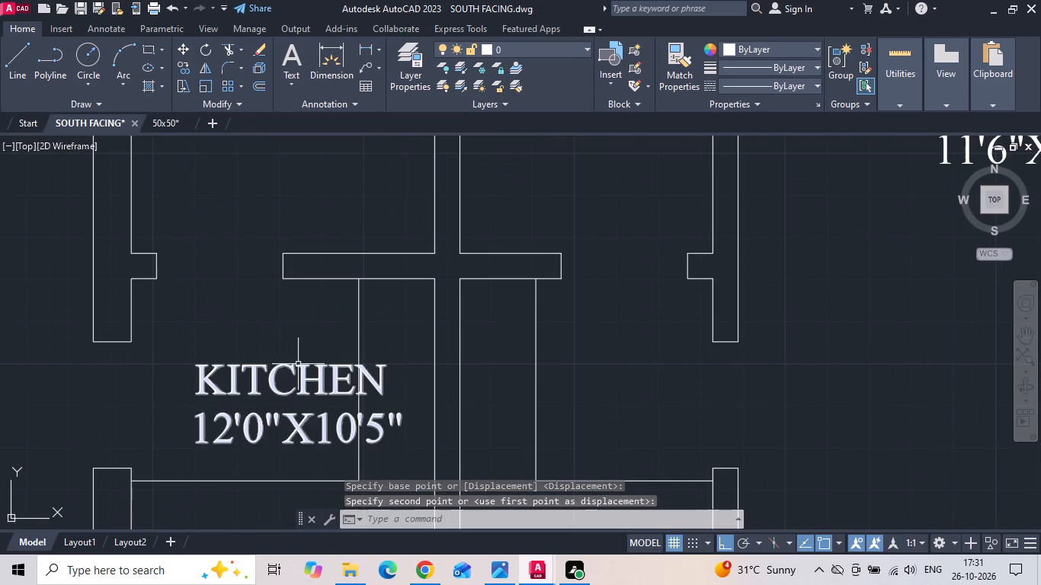
pyautogui.press('Escape')
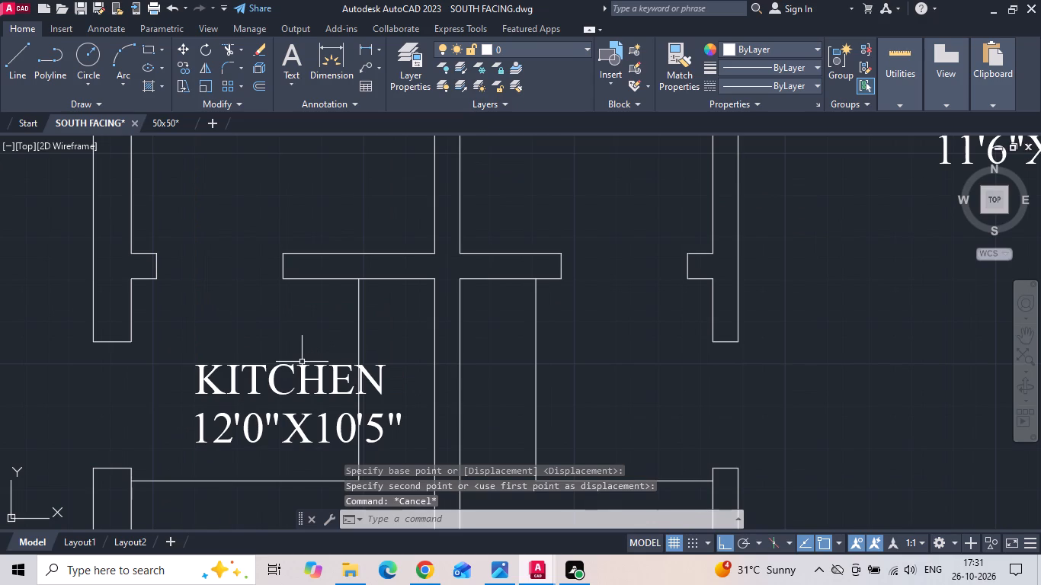
# Add a vertical linear dimension for the western dressing area's depth, from the toilet partition to the south wall, placing it east of the label.
pyautogui.moveTo(332, 369); pyautogui.dragTo(417, 329, button='middle')
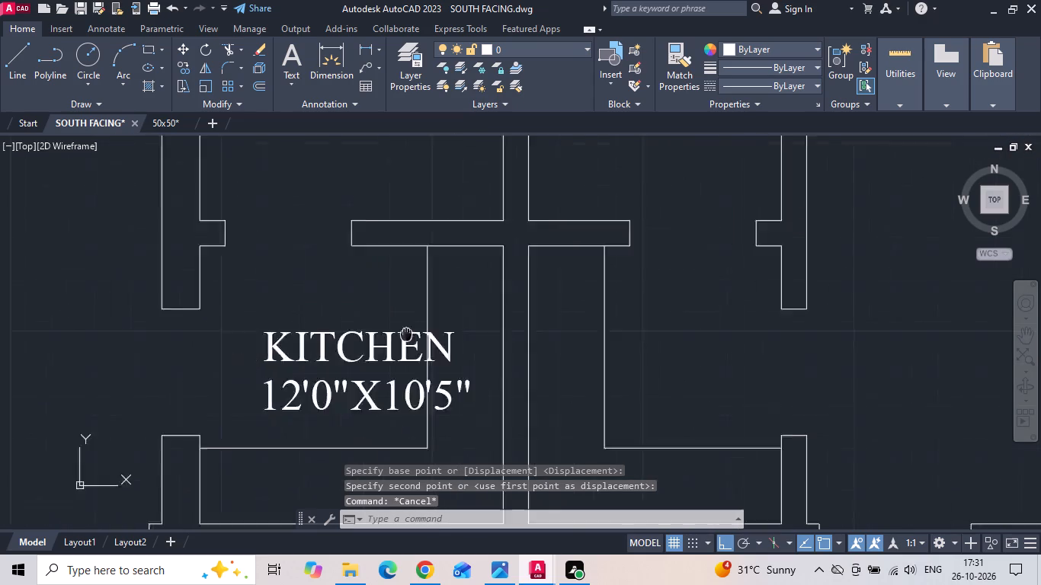
pyautogui.moveTo(417, 329); pyautogui.dragTo(431, 321, button='middle')
pyautogui.click(367, 43)
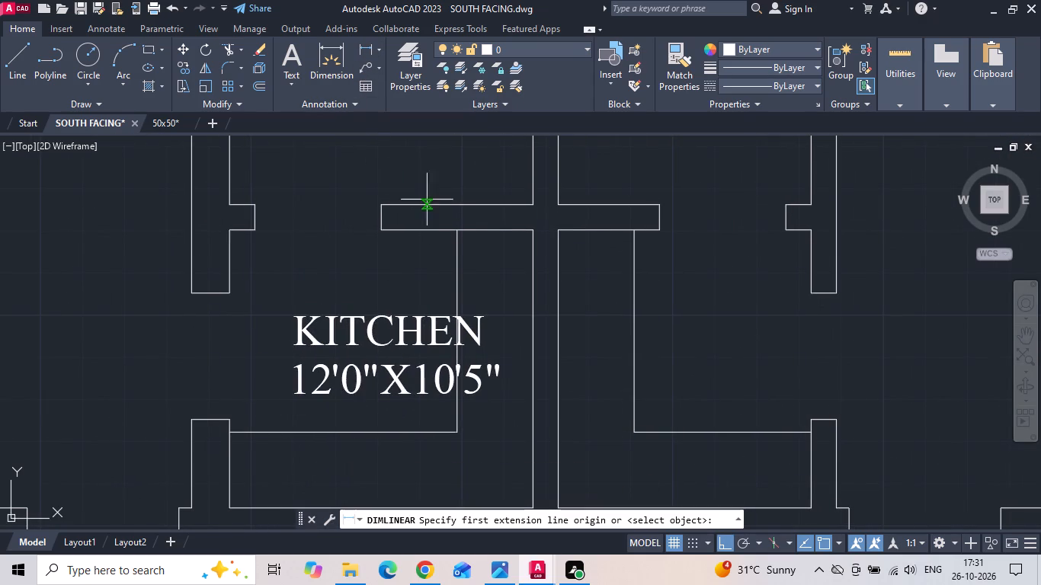
pyautogui.click(511, 230)
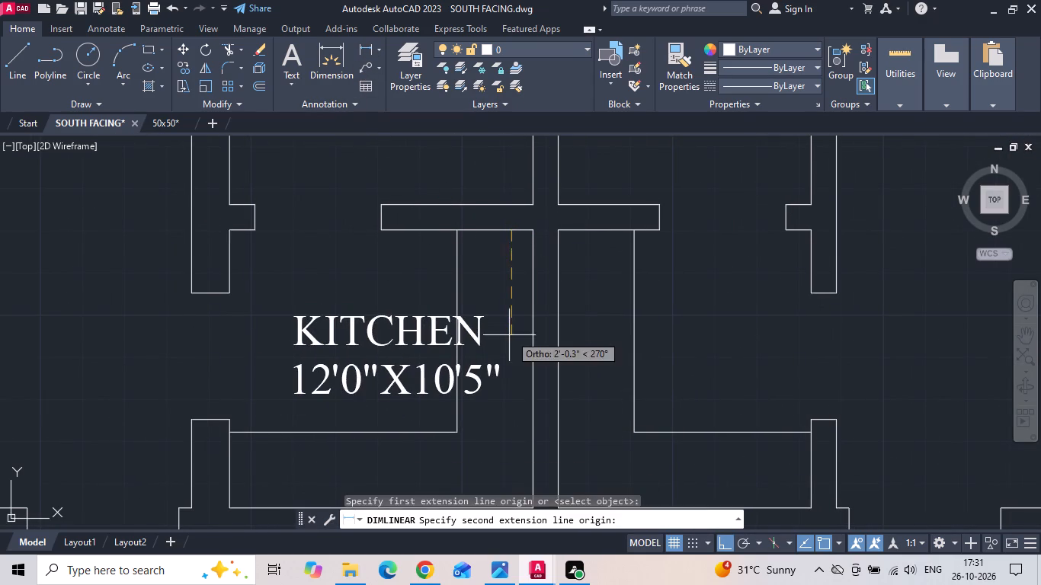
pyautogui.moveTo(509, 335); pyautogui.dragTo(524, 241, button='middle')
pyautogui.click(528, 416)
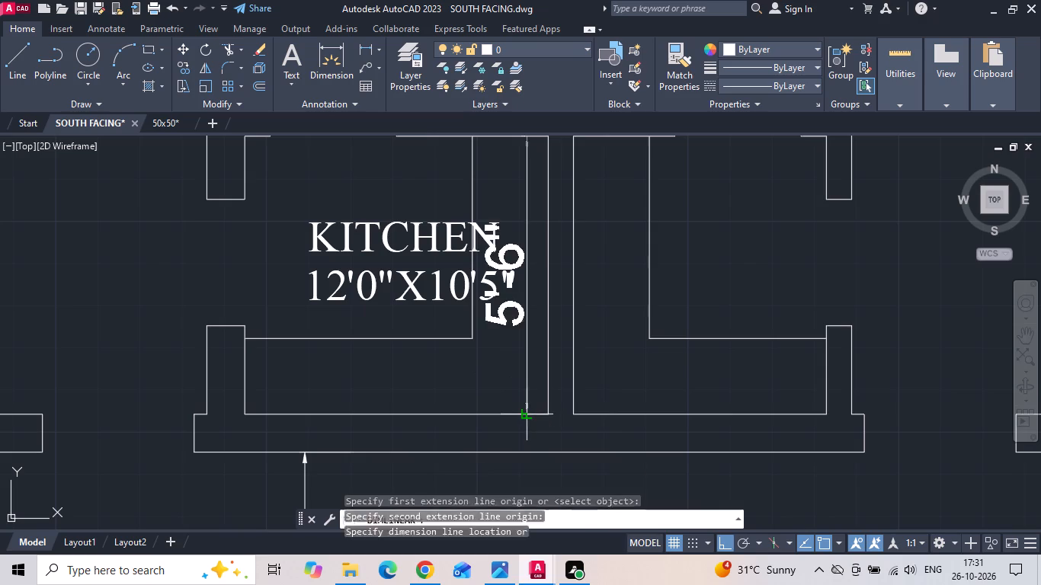
pyautogui.click(625, 356)
# Change the size line of the label in the western dressing area to 5'0"X5'6".
pyautogui.doubleClick(498, 287)
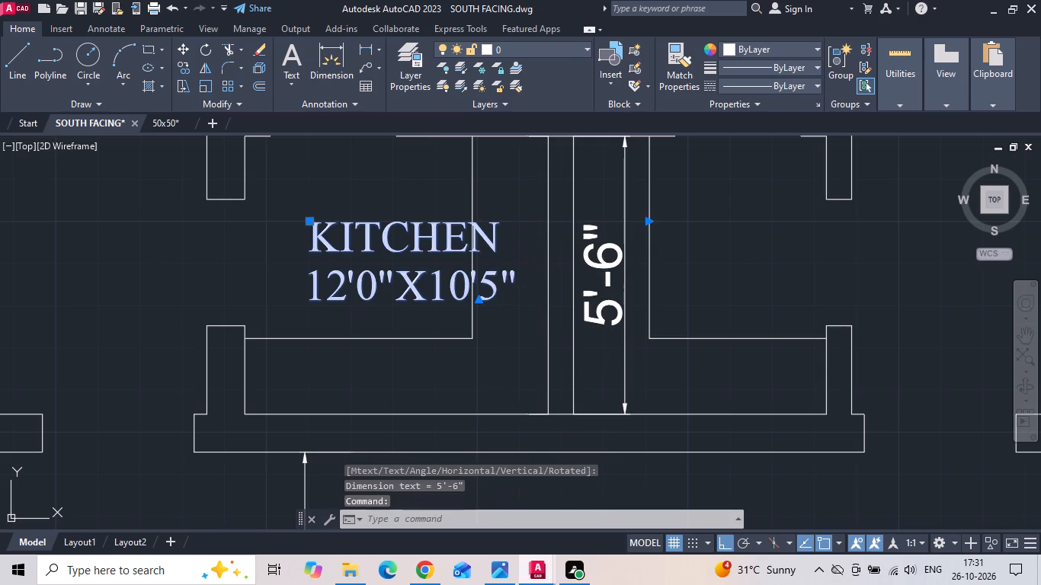
pyautogui.press('BackSpace')
pyautogui.press('6')
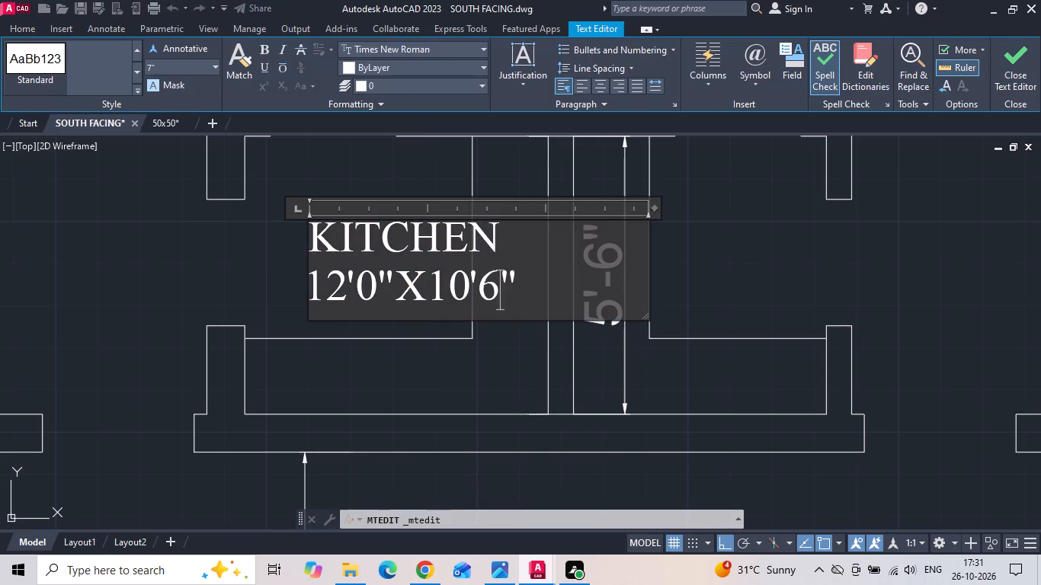
pyautogui.click(467, 298)
pyautogui.press('BackSpace')
pyautogui.press('BackSpace')
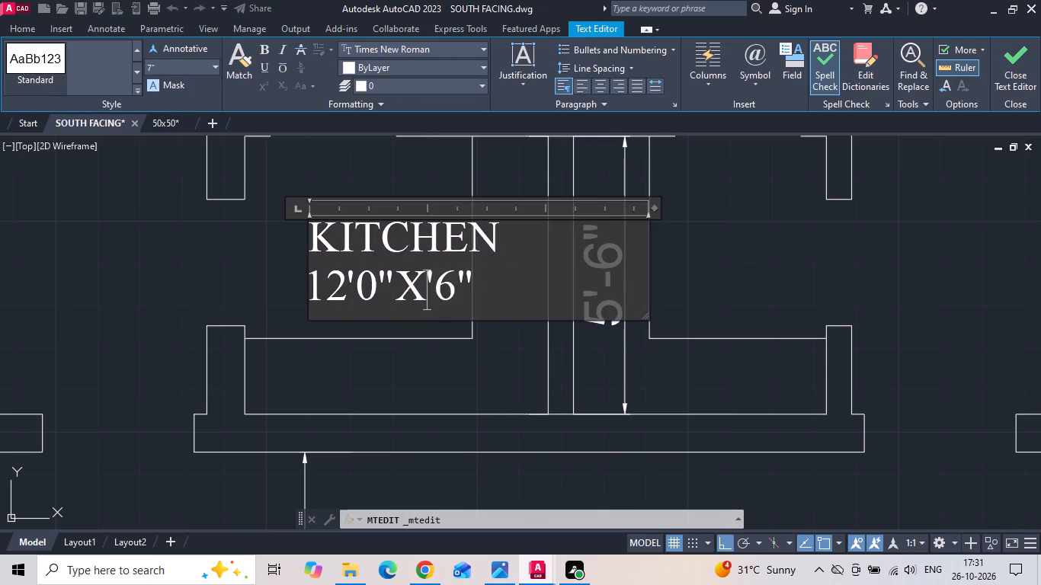
pyautogui.press('5')
pyautogui.click(376, 288)
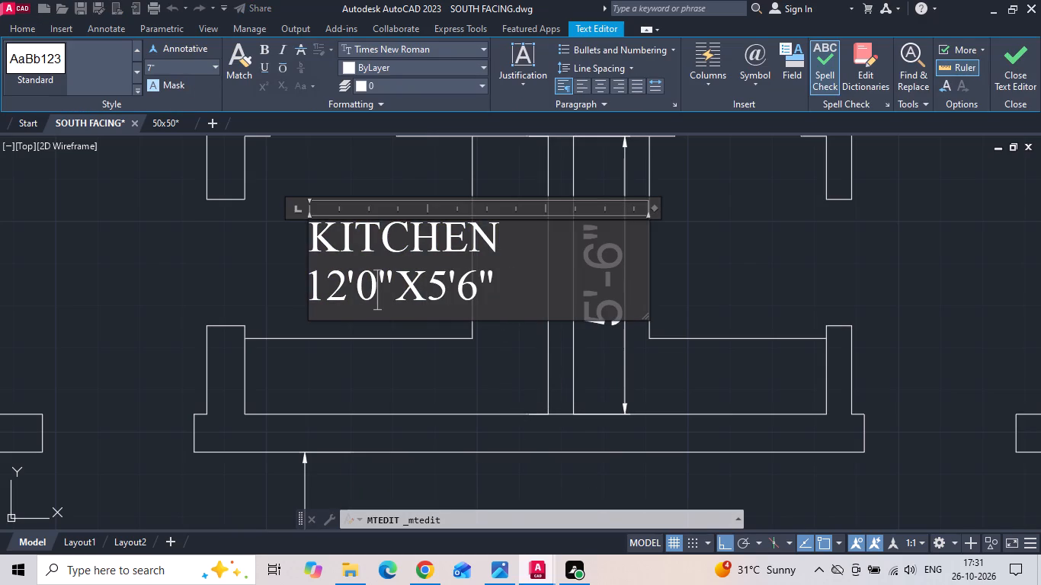
pyautogui.click(335, 297)
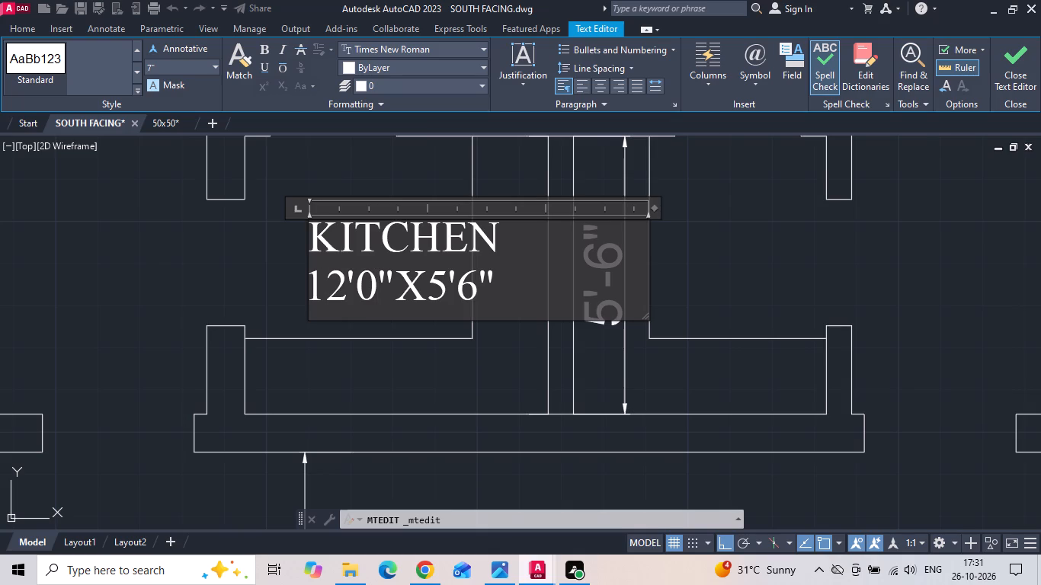
pyautogui.click(339, 302)
pyautogui.press('BackSpace')
pyautogui.press('BackSpace')
pyautogui.press('5')
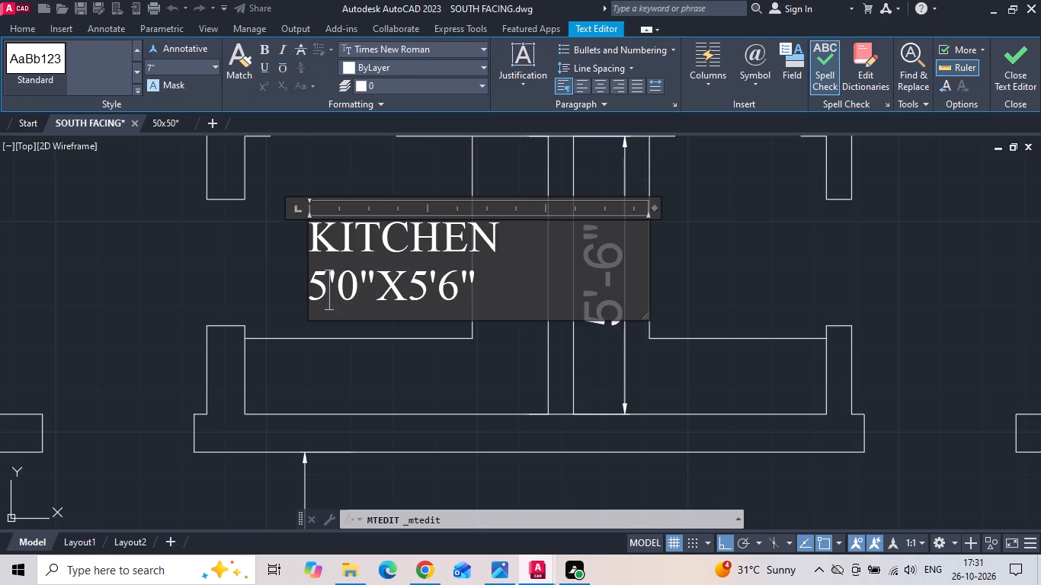
# Replace the name KITCHEN with DRESSING in the western dressing area's label, keeping the size on its own line.
pyautogui.moveTo(513, 241); pyautogui.dragTo(280, 230)
pyautogui.press('BackSpace')
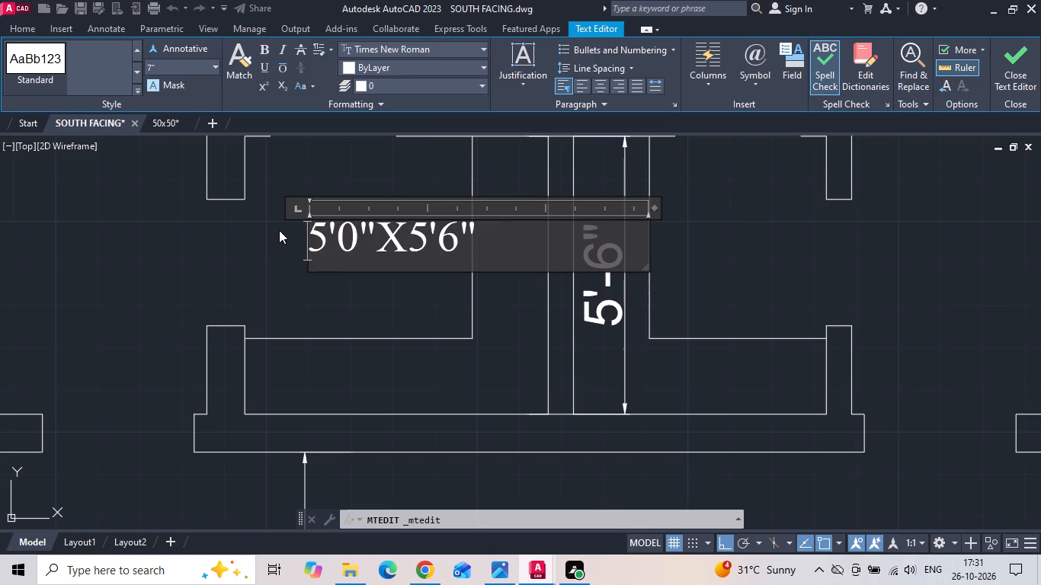
pyautogui.write('DRESSING')
pyautogui.press('Return')
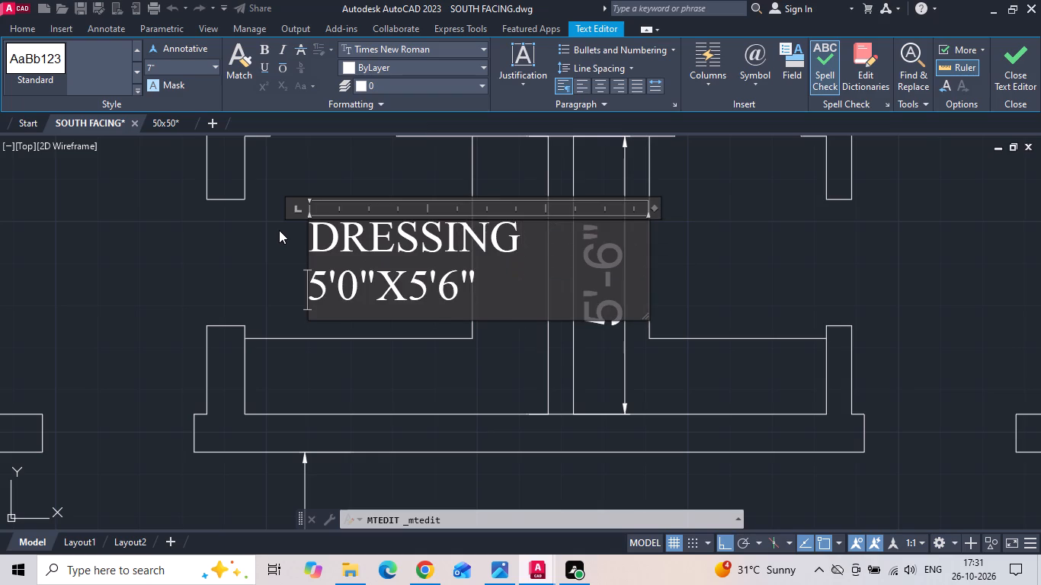
# Set the text height of the whole DRESSING label in the western dressing area to 6".
pyautogui.hotkey('ctrl', 'a')
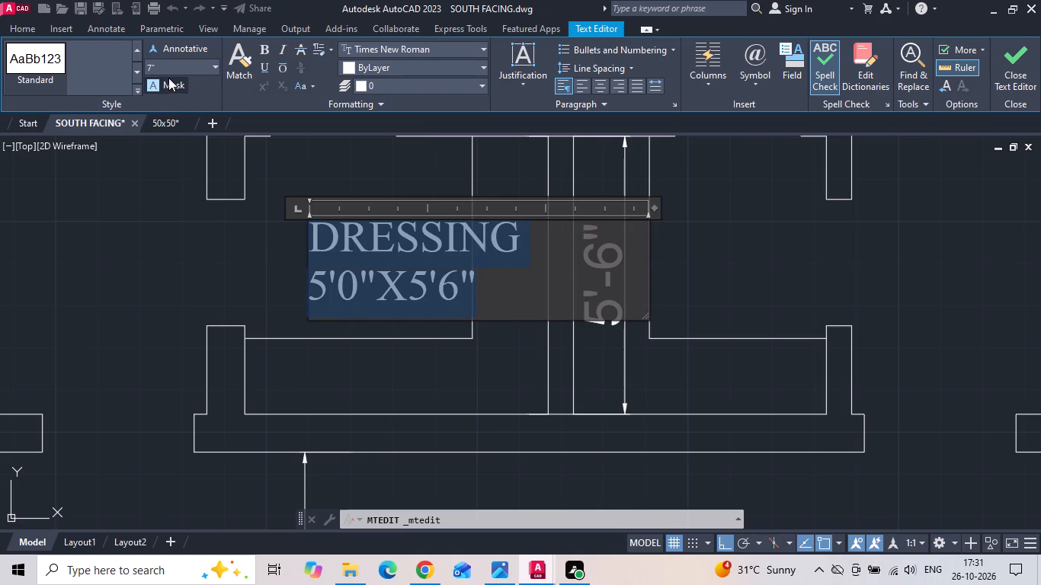
pyautogui.click(172, 61)
pyautogui.press('BackSpace')
pyautogui.write('6"')
pyautogui.press('Return')
pyautogui.click(322, 182)
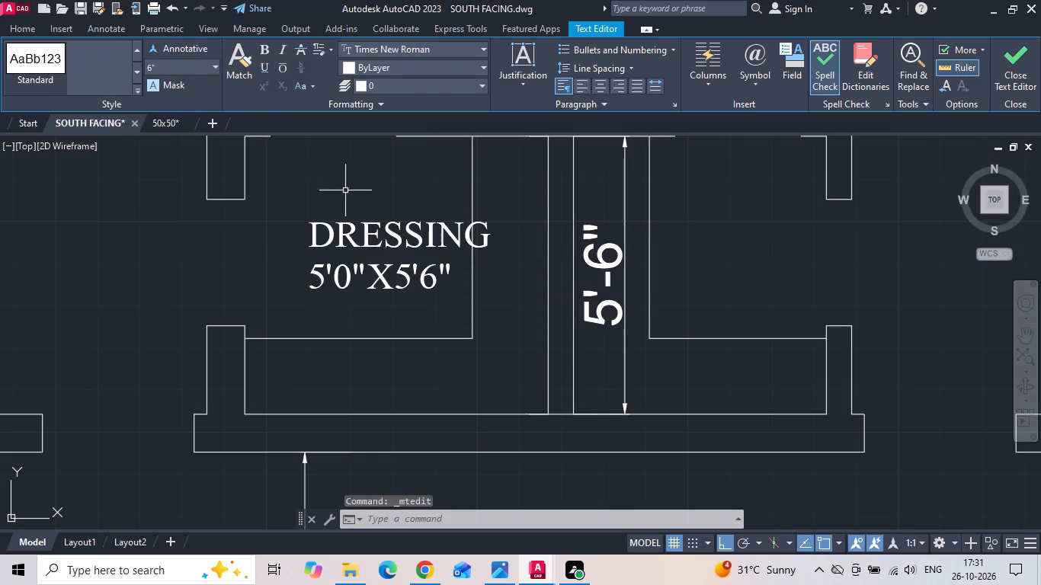
# Delete the vertical 5'-6" dimension beside the western dressing area.
pyautogui.click(588, 321)
pyautogui.press('Delete')
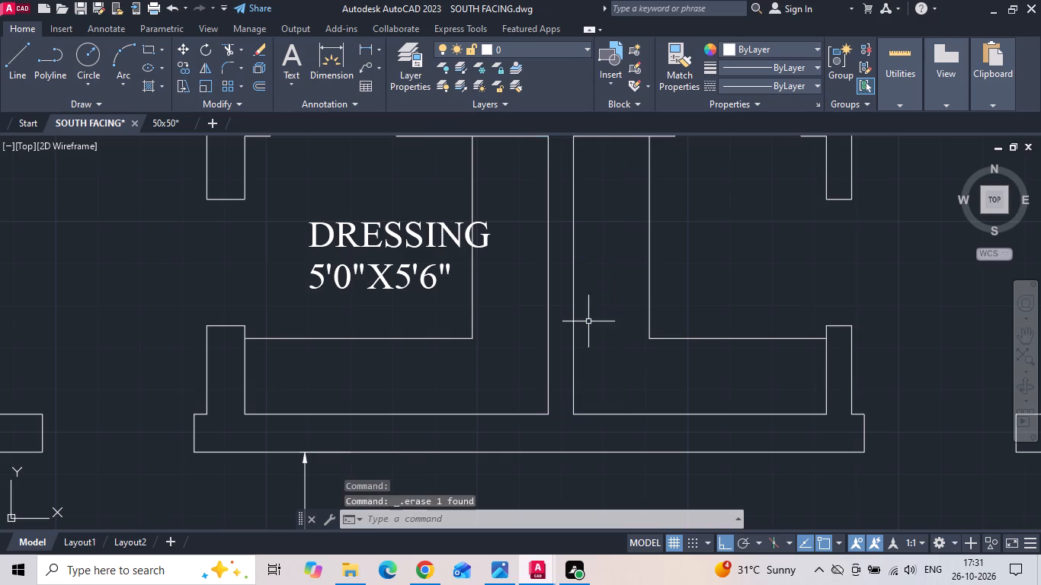
# Measure the western dressing area's inner width with a horizontal linear dimension, without placing it.
pyautogui.click(367, 43)
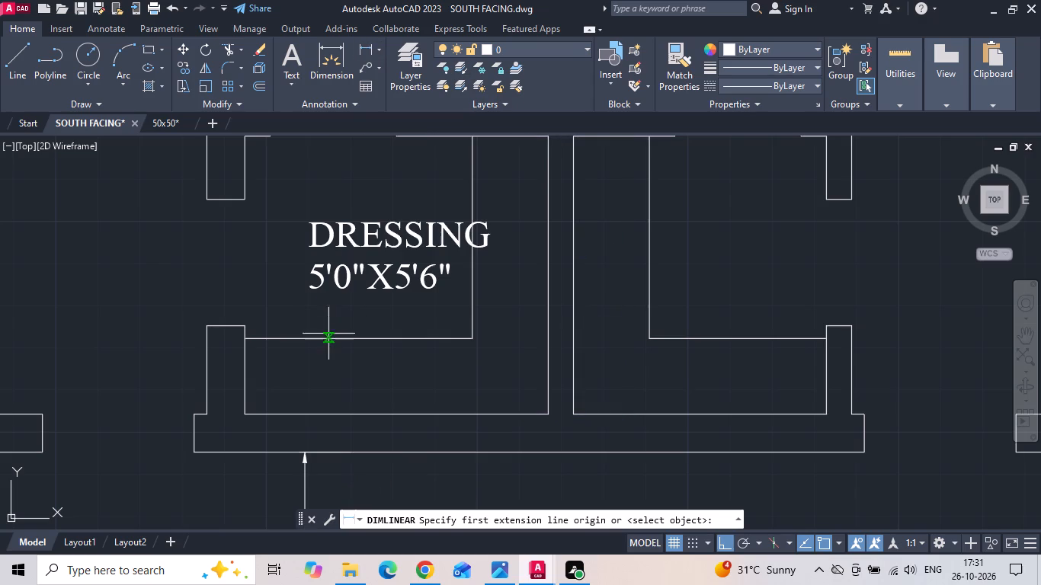
pyautogui.click(242, 380)
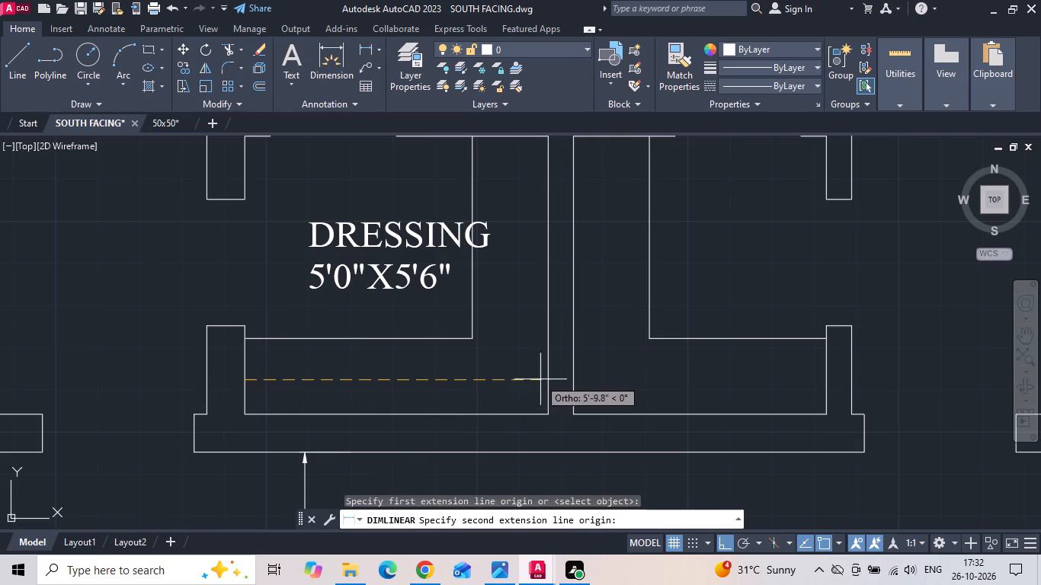
pyautogui.click(546, 385)
pyautogui.press('Escape')
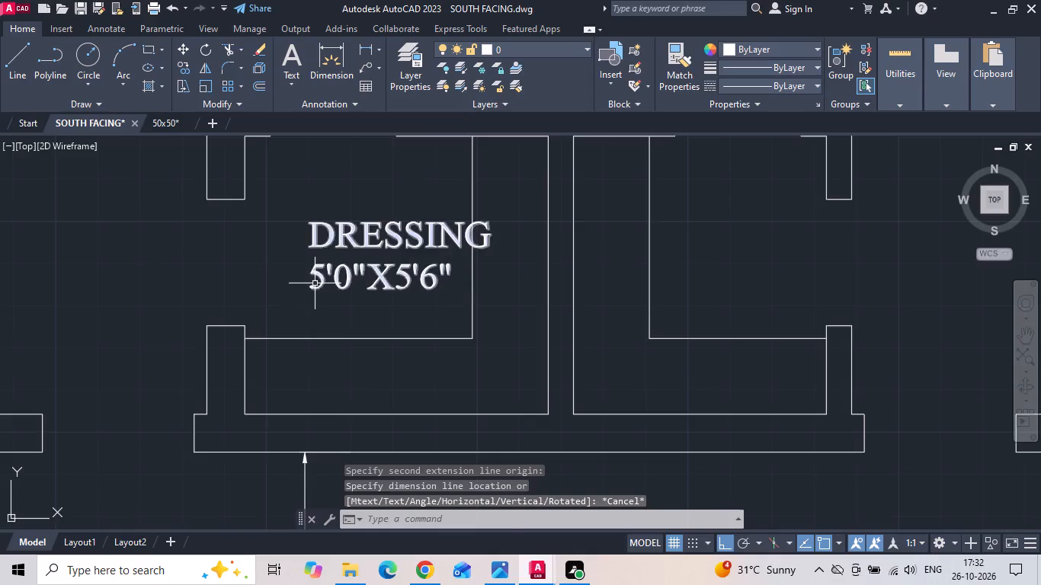
# Change the size line of the western dressing area's label to 6'0"X5'6".
pyautogui.doubleClick(314, 281)
pyautogui.click(314, 279)
pyautogui.press('Escape')
pyautogui.doubleClick(319, 278)
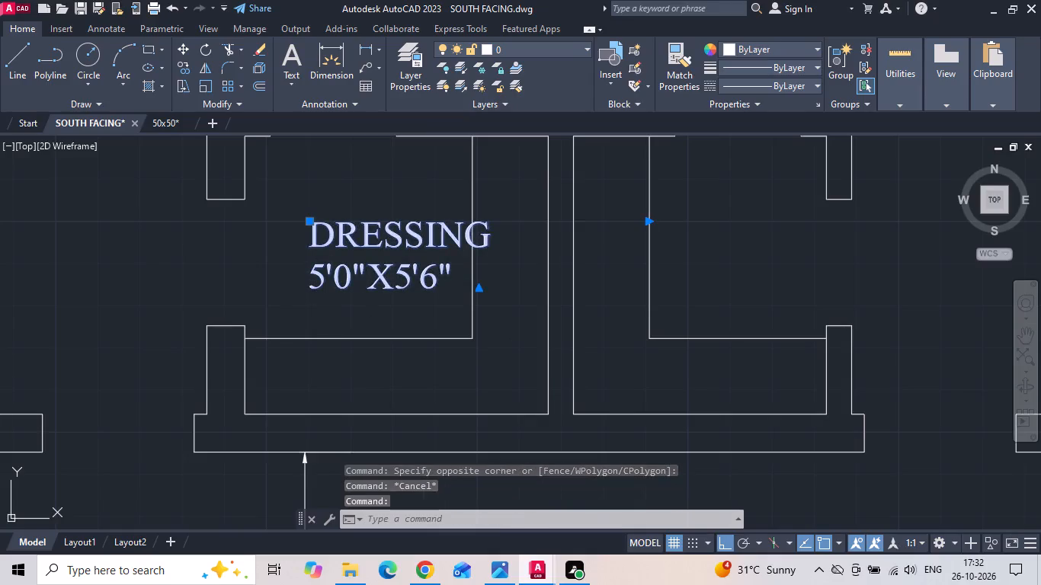
pyautogui.press('BackSpace')
pyautogui.press('6')
pyautogui.click(318, 324)
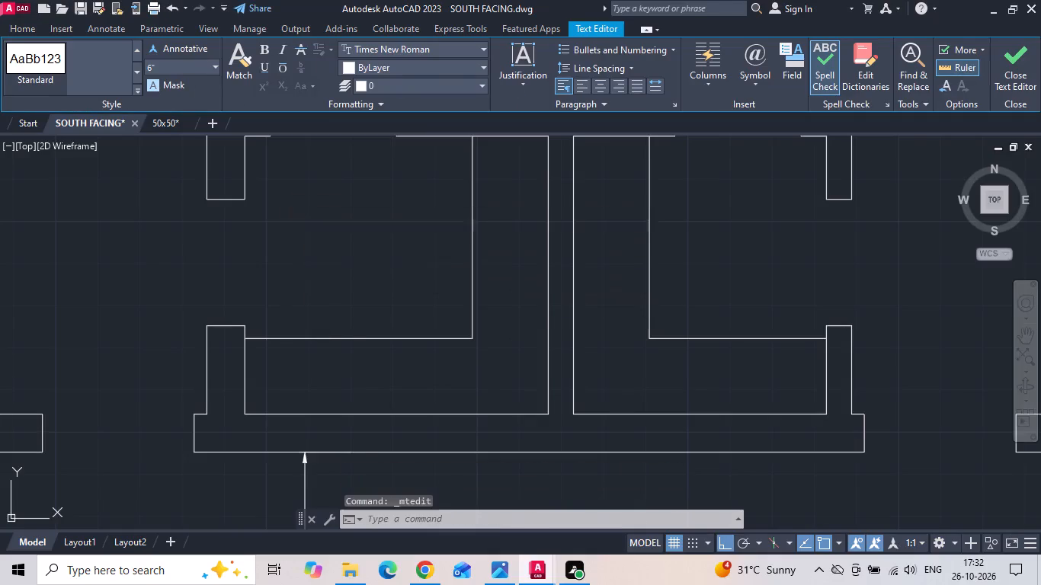
# Copy the DRESSING label about 6' straight east into the eastern dressing area.
pyautogui.scroll(-3, 338, 357)
pyautogui.scroll(-2, 507, 376)
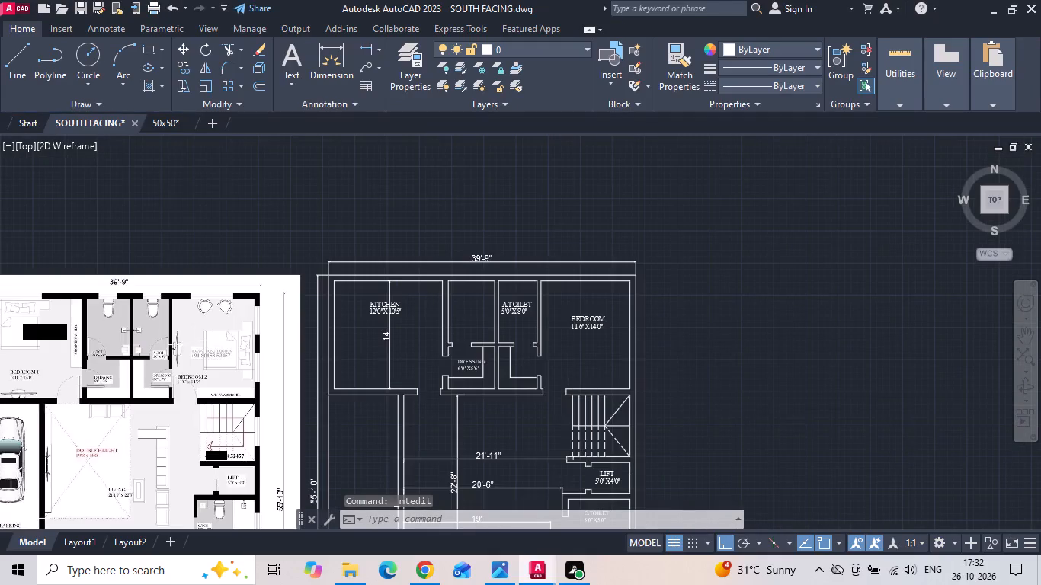
pyautogui.scroll(2, 57, 330)
pyautogui.scroll(-2, 130, 305)
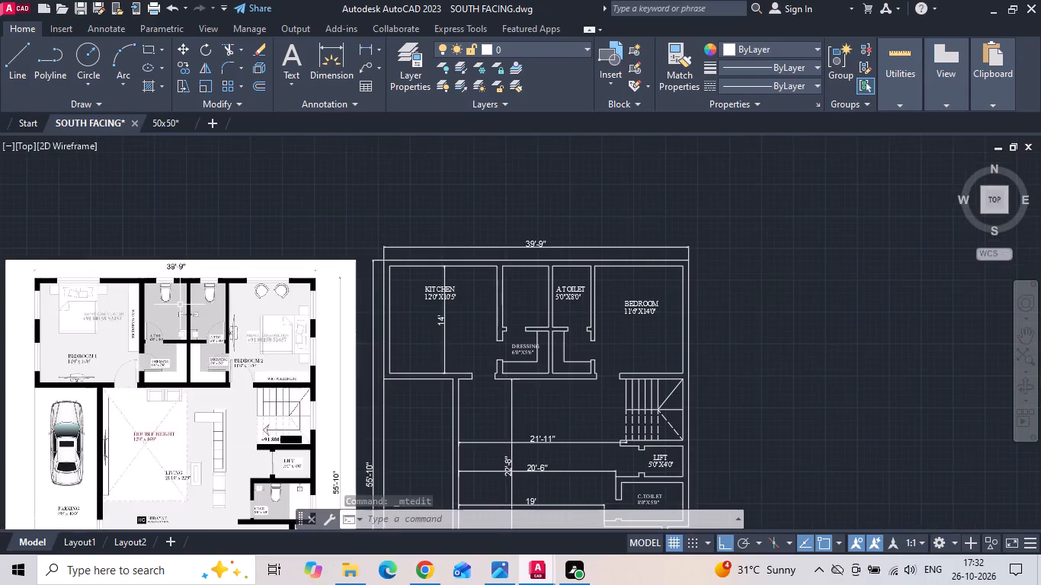
pyautogui.scroll(2, 537, 349)
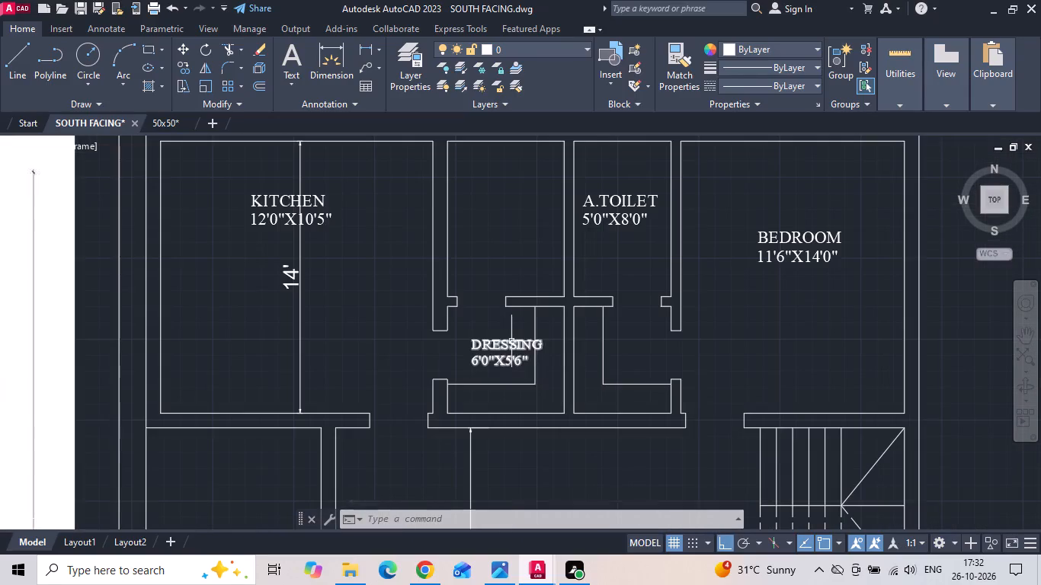
pyautogui.click(511, 341)
pyautogui.rightClick(511, 341)
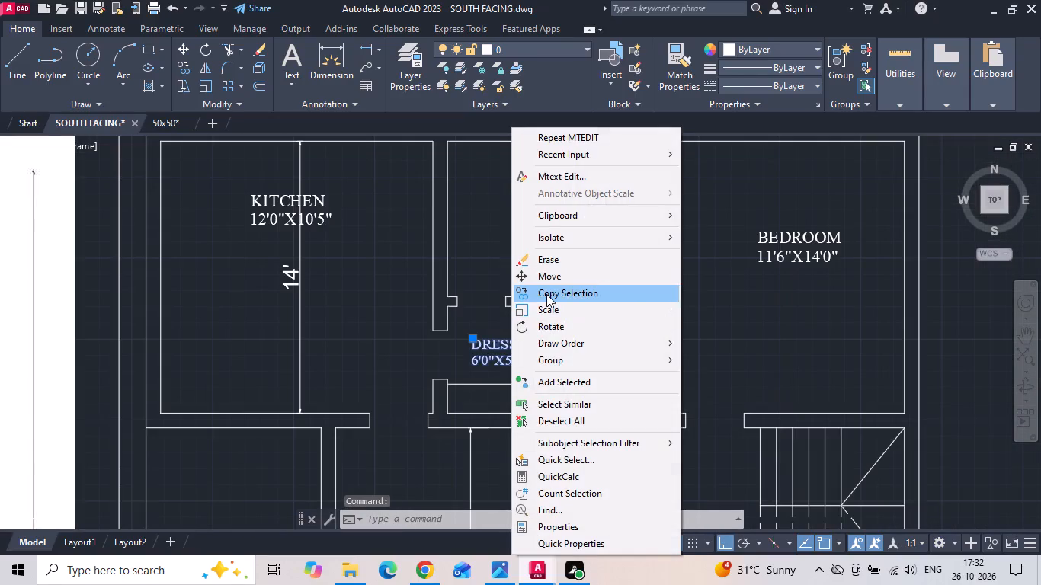
pyautogui.click(546, 294)
pyautogui.moveTo(519, 360); pyautogui.dragTo(528, 363)
pyautogui.scroll(2, 626, 360)
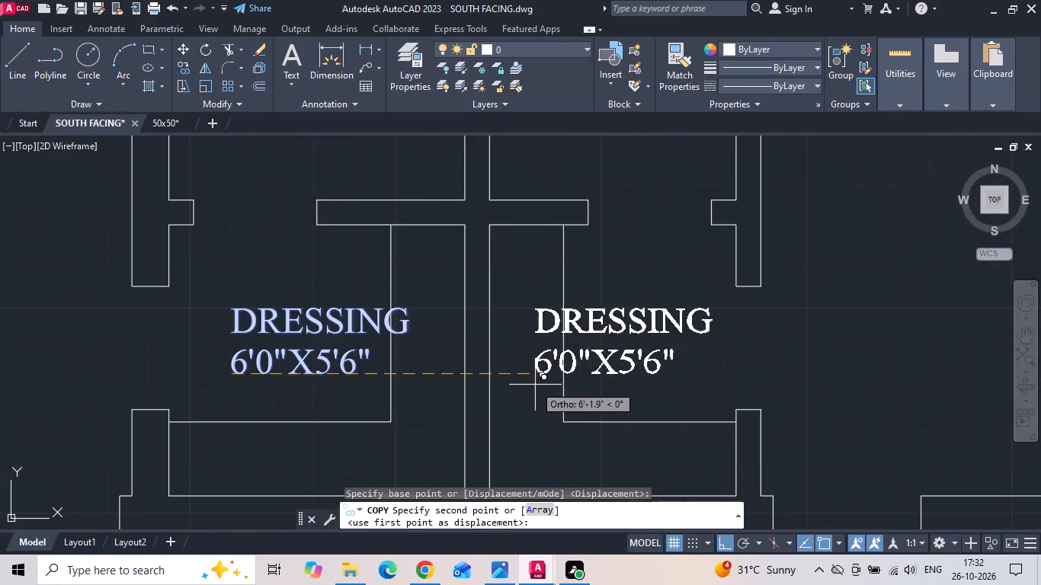
pyautogui.click(527, 392)
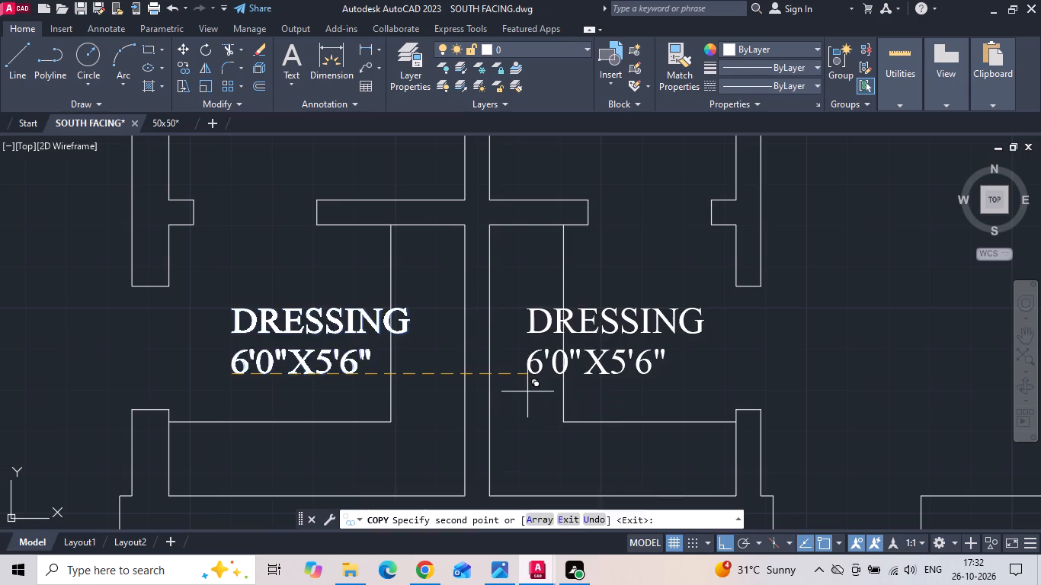
pyautogui.press('Escape')
# Change the size line of the eastern dressing area's label to 5'0"X5'6".
pyautogui.doubleClick(544, 364)
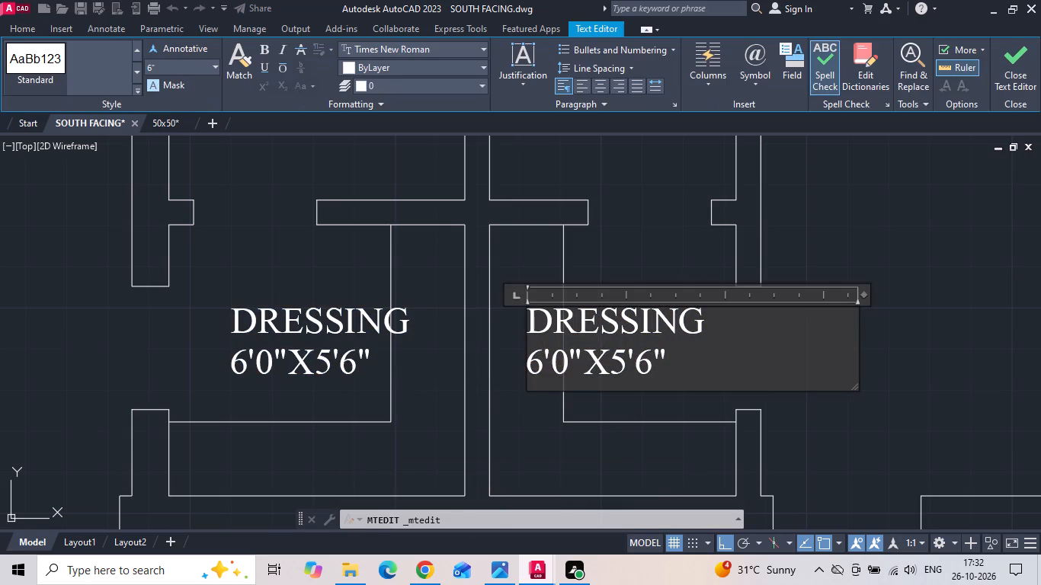
pyautogui.press('BackSpace')
pyautogui.press('5')
pyautogui.scroll(-2, 517, 435)
pyautogui.click(588, 305)
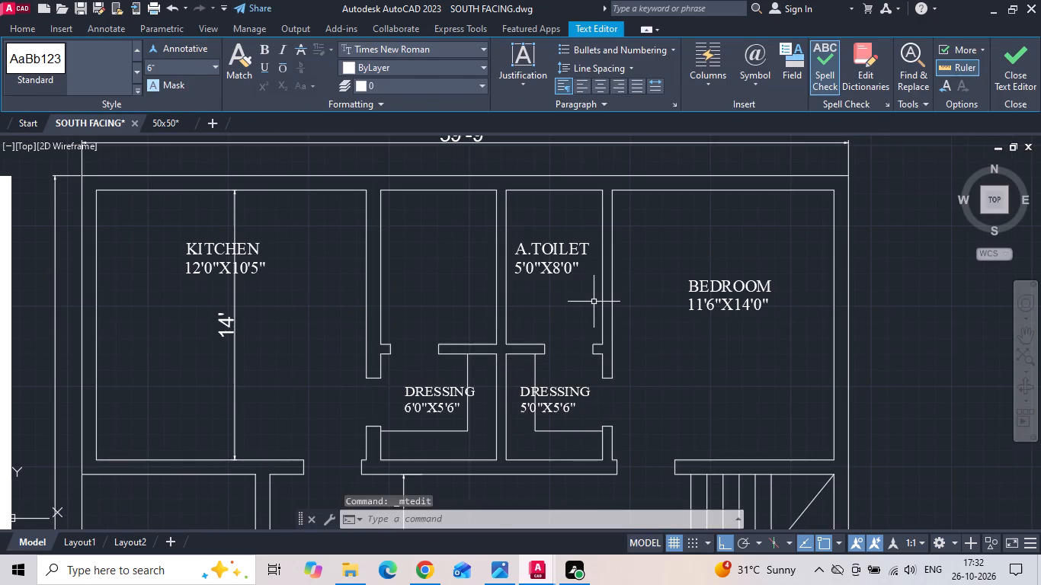
# Copy the A.TOILET label from the eastern attached toilet about 5'-6" straight west into the western attached toilet.
pyautogui.click(544, 271)
pyautogui.rightClick(544, 271)
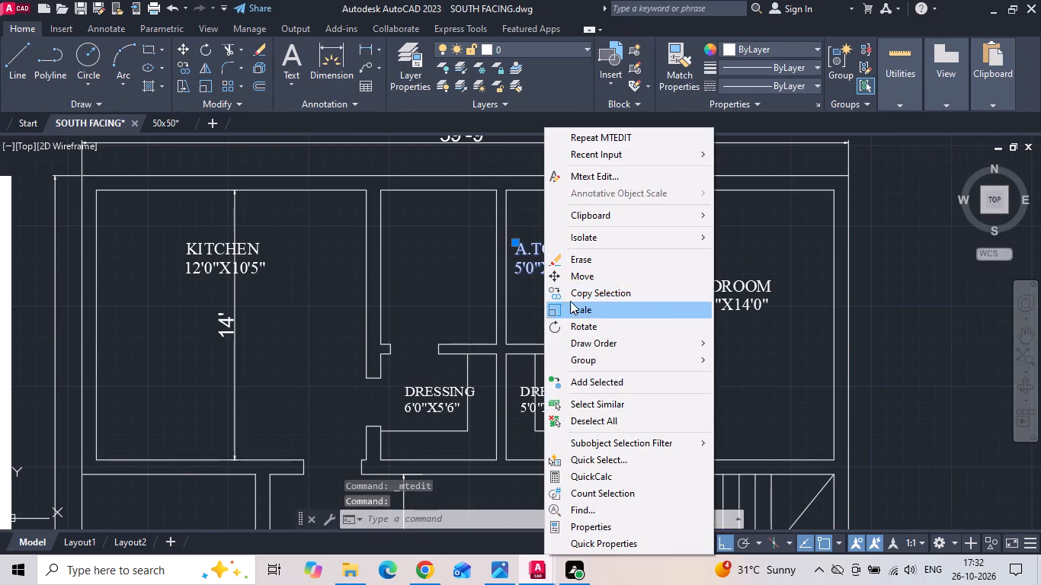
pyautogui.click(572, 299)
pyautogui.click(572, 275)
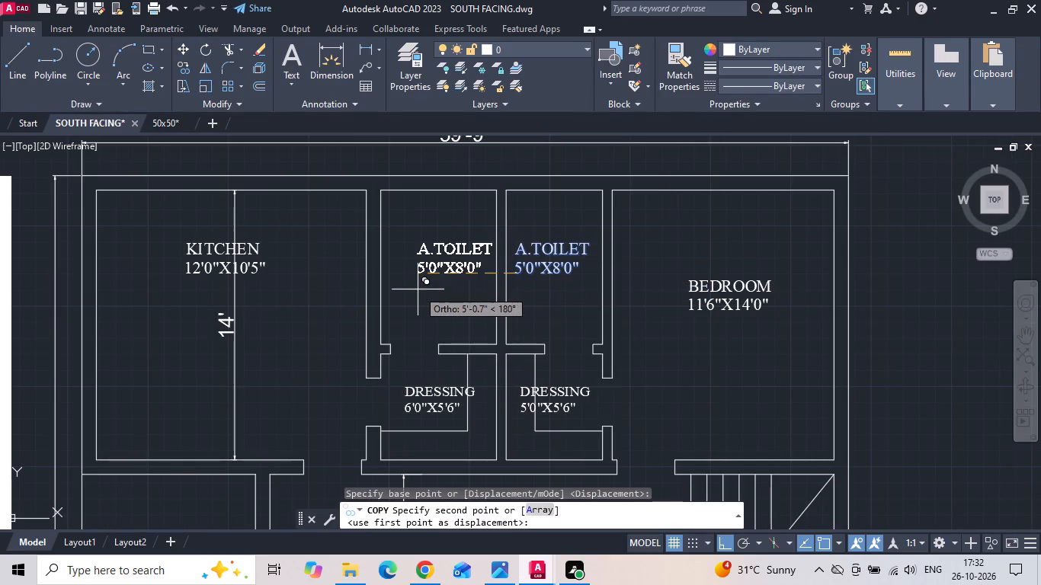
pyautogui.scroll(1, 413, 281)
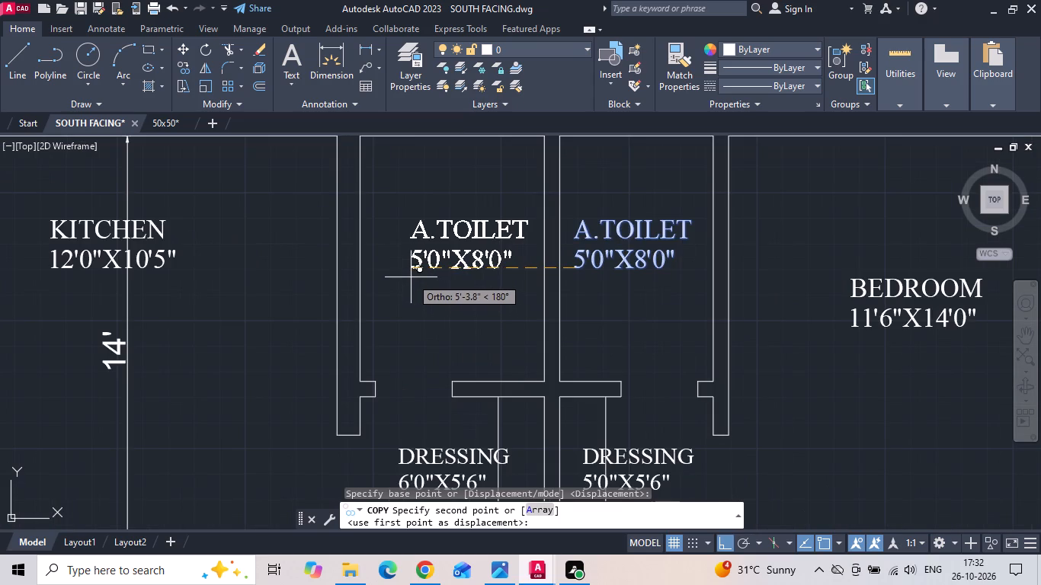
pyautogui.click(403, 258)
pyautogui.press('Escape')
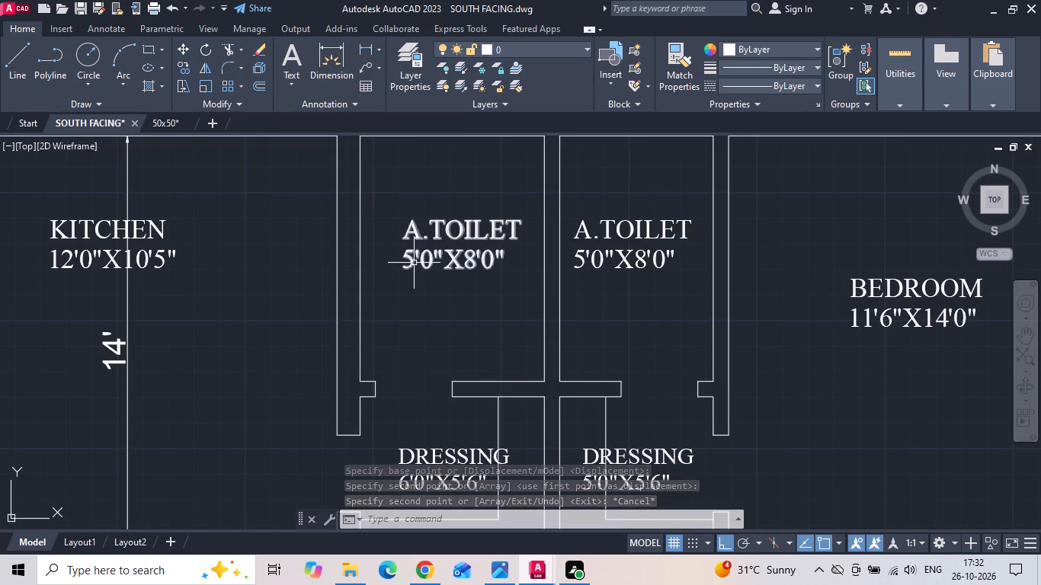
# Change the size line of the western attached toilet's label to 6'0"X8'0".
pyautogui.doubleClick(413, 263)
pyautogui.press('BackSpace')
pyautogui.press('6')
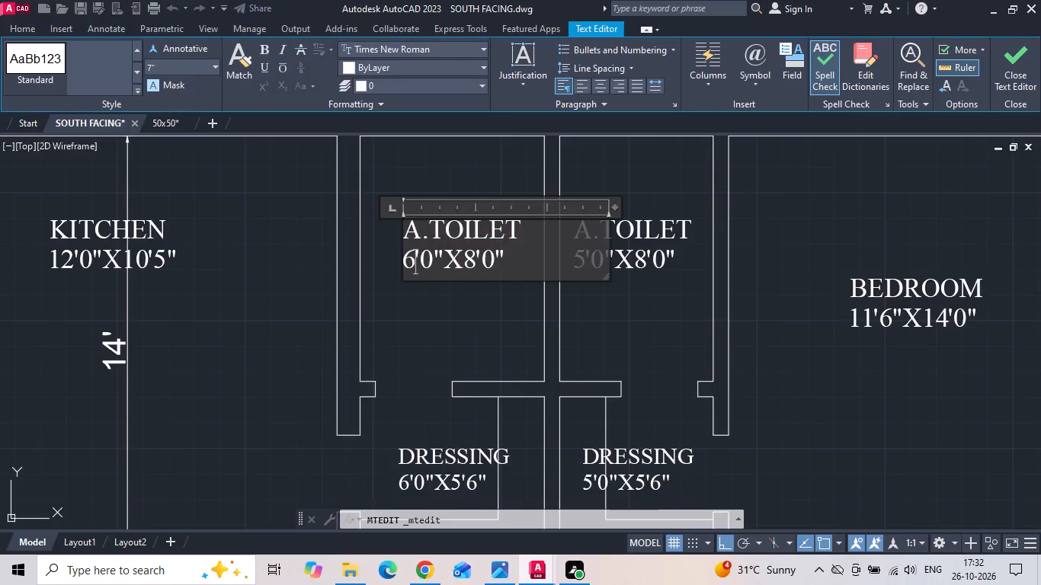
pyautogui.click(412, 313)
# Replace the name KITCHEN with BEDROOM in the northwest room's label, keeping the size on its own line.
pyautogui.scroll(-1, 441, 213)
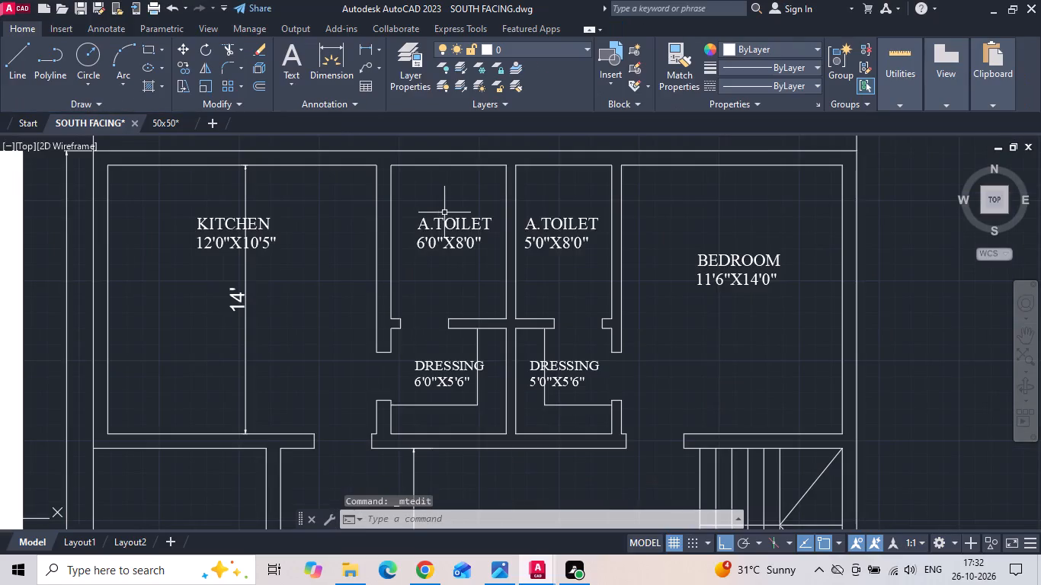
pyautogui.scroll(-1, 466, 269)
pyautogui.scroll(1, 293, 245)
pyautogui.doubleClick(316, 243)
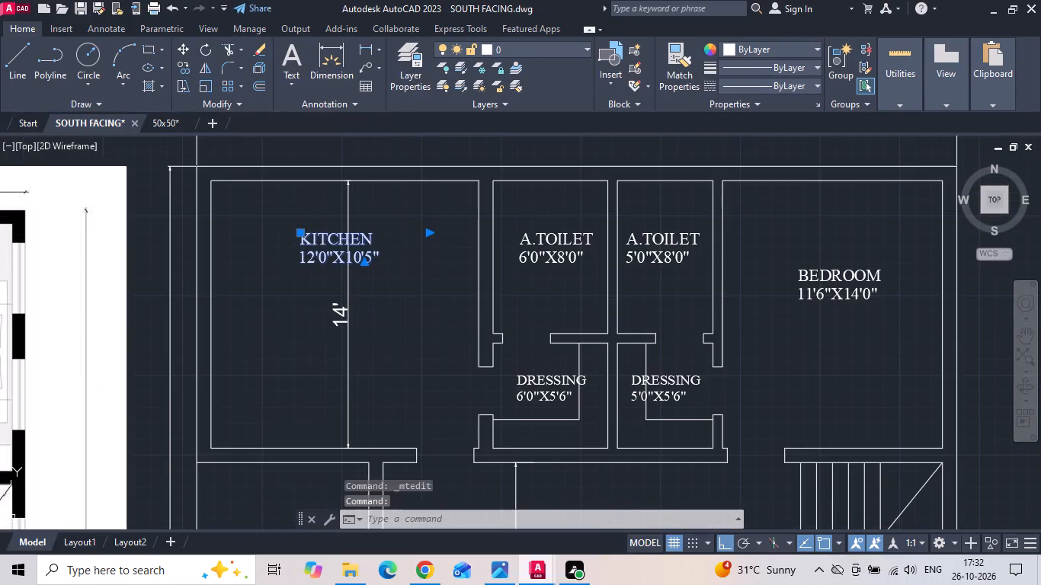
pyautogui.scroll(2, 316, 243)
pyautogui.moveTo(463, 240); pyautogui.dragTo(134, 240)
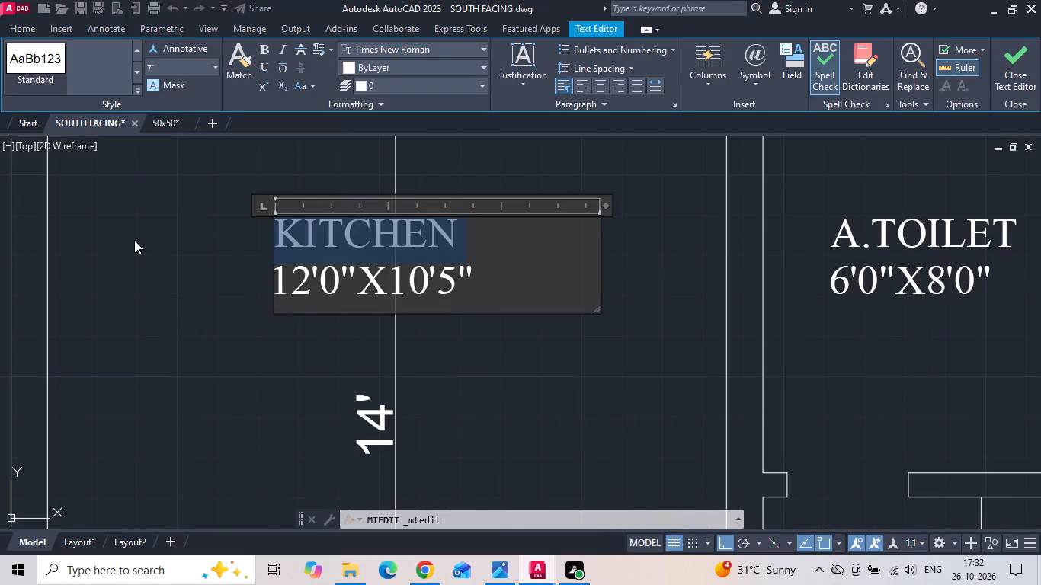
pyautogui.press('BackSpace')
pyautogui.write('BEDROOM')
pyautogui.press('Return')
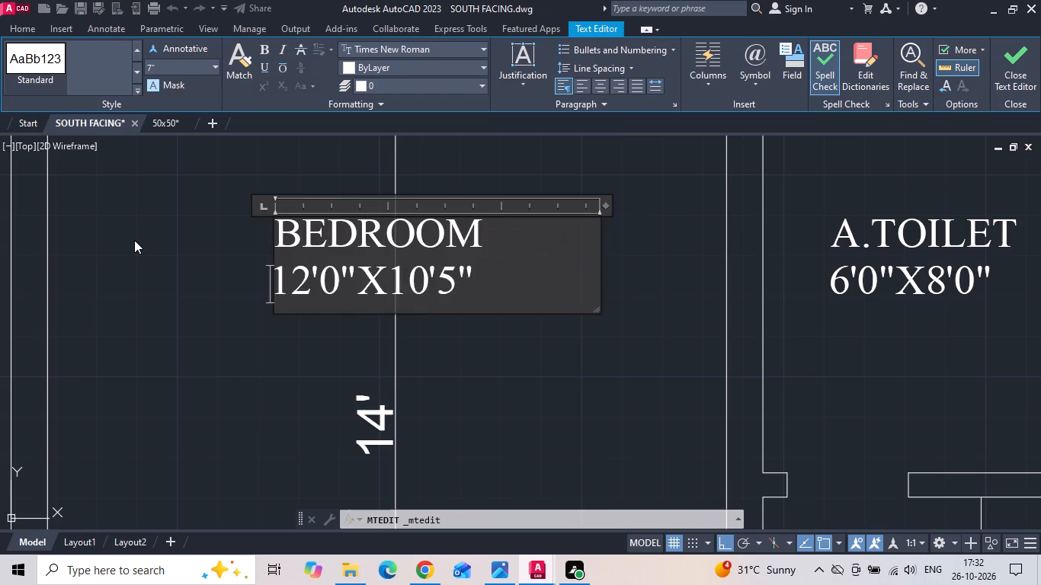
# Change the size line of the northwest bedroom's label to 14'0"X14'0".
pyautogui.scroll(-2, 147, 252)
pyautogui.scroll(1, 187, 279)
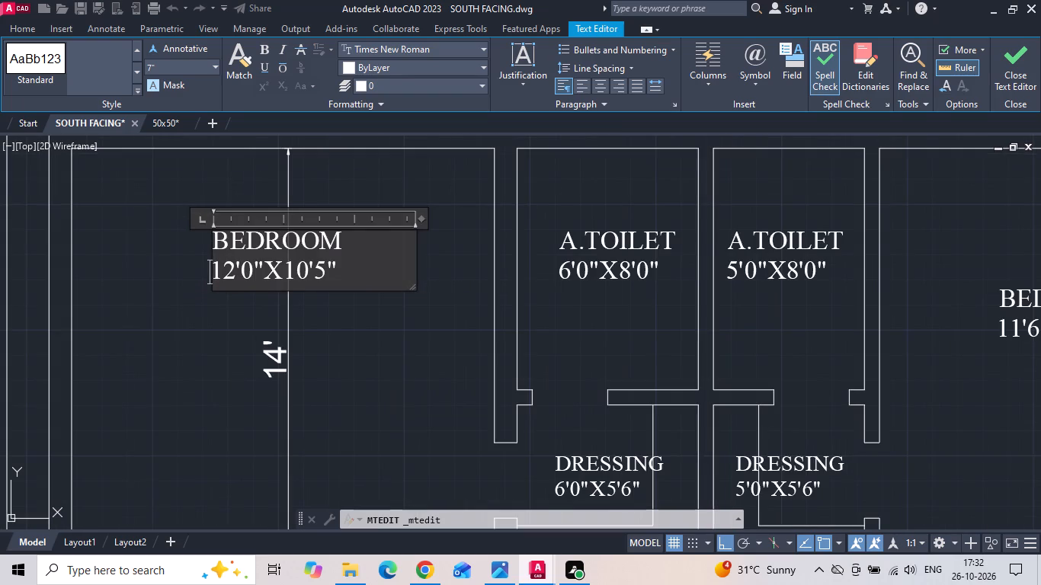
pyautogui.click(232, 271)
pyautogui.press('BackSpace')
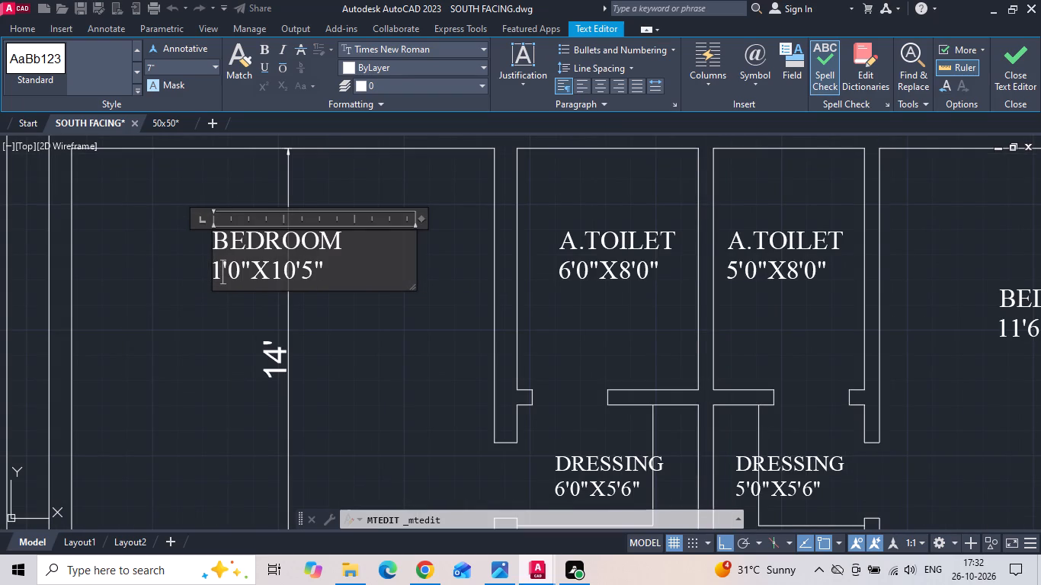
pyautogui.press('4')
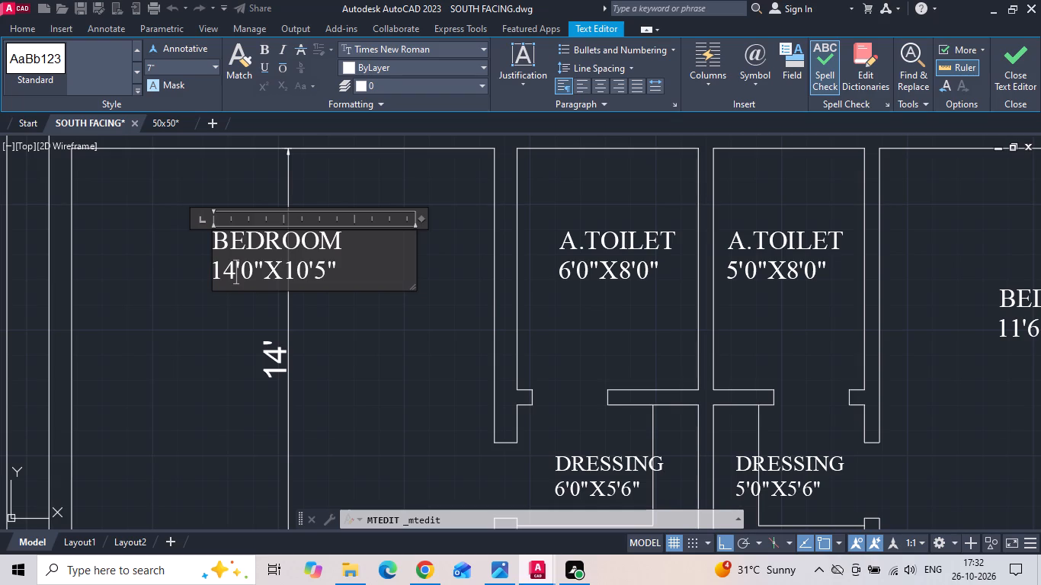
pyautogui.click(304, 280)
pyautogui.press('BackSpace')
pyautogui.press('4')
pyautogui.click(322, 279)
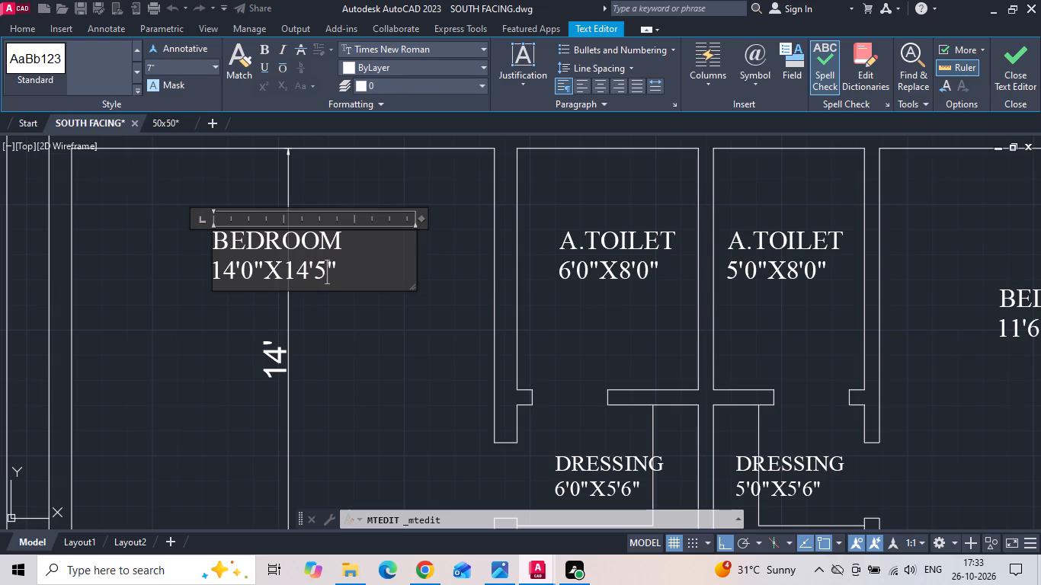
pyautogui.press('BackSpace')
pyautogui.press('0')
pyautogui.click(324, 351)
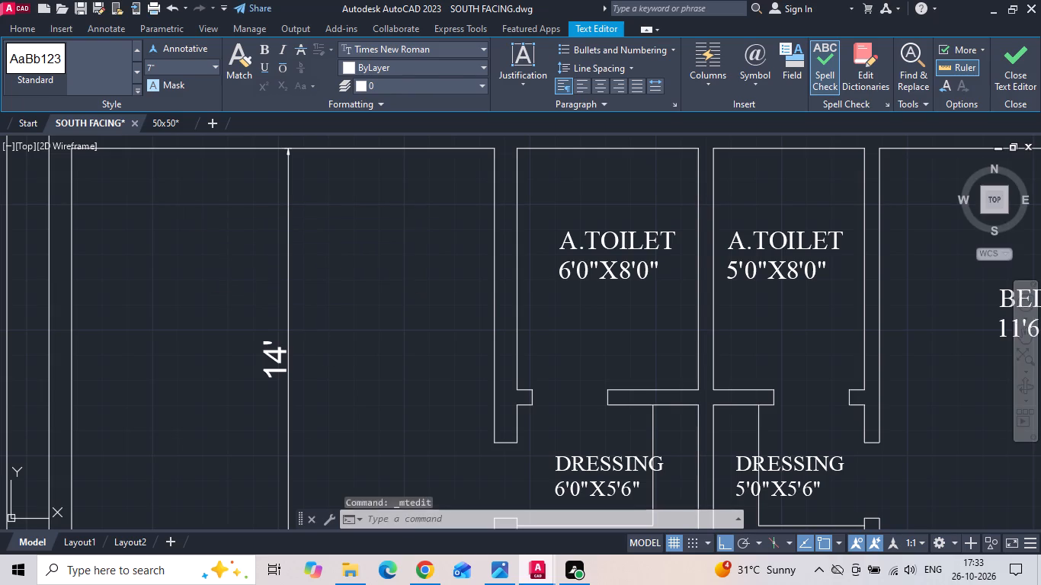
# Delete the vertical 14' dimension in the northwest bedroom.
pyautogui.moveTo(354, 368); pyautogui.dragTo(312, 380)
pyautogui.click(261, 378)
pyautogui.press('Delete')
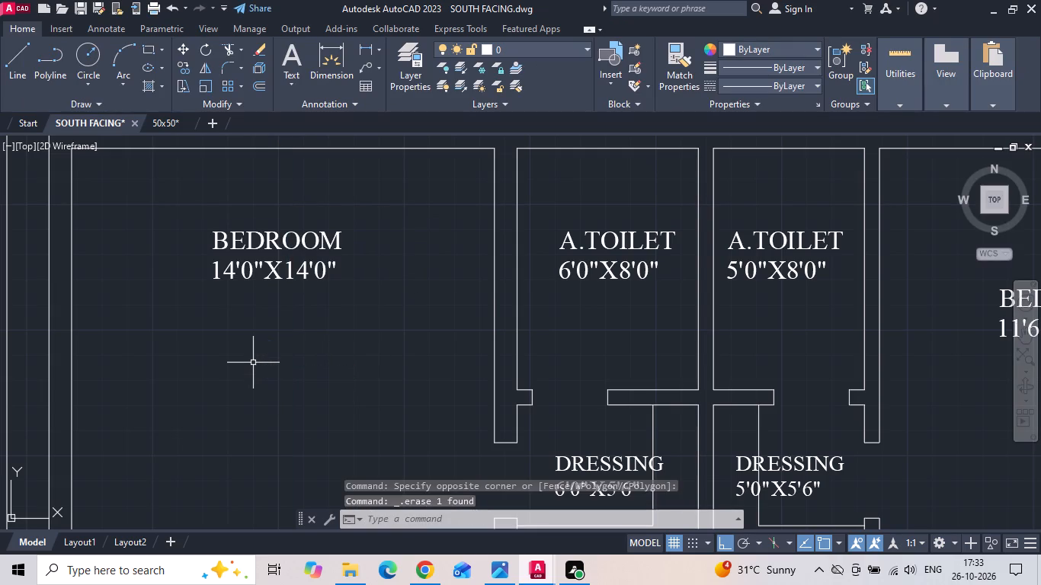
# Move the northwest bedroom's BEDROOM label straight south to about the middle of the room.
pyautogui.scroll(-1, 284, 312)
pyautogui.click(283, 274)
pyautogui.rightClick(283, 274)
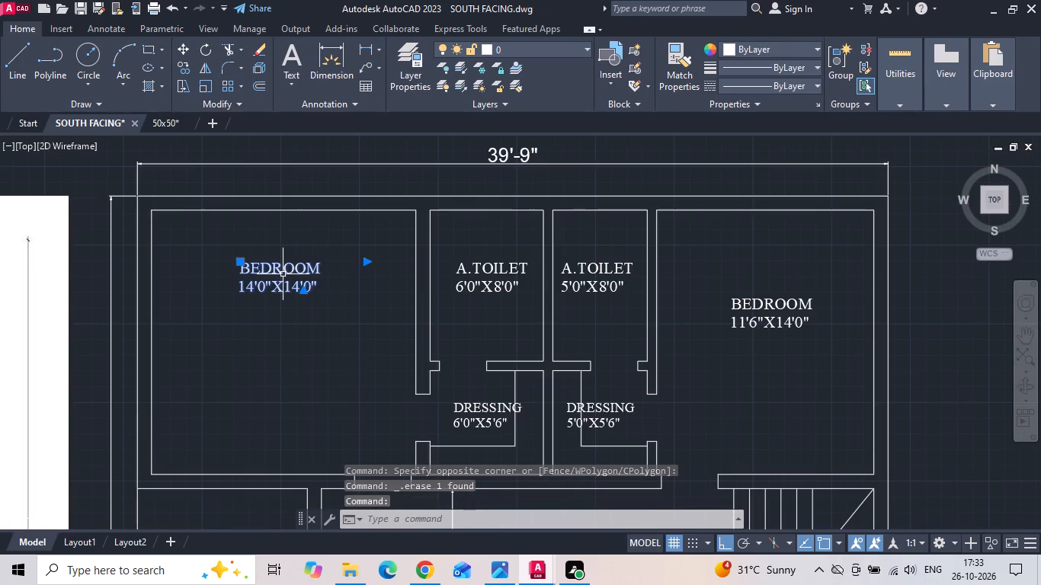
pyautogui.click(292, 280)
pyautogui.moveTo(282, 313); pyautogui.dragTo(274, 336)
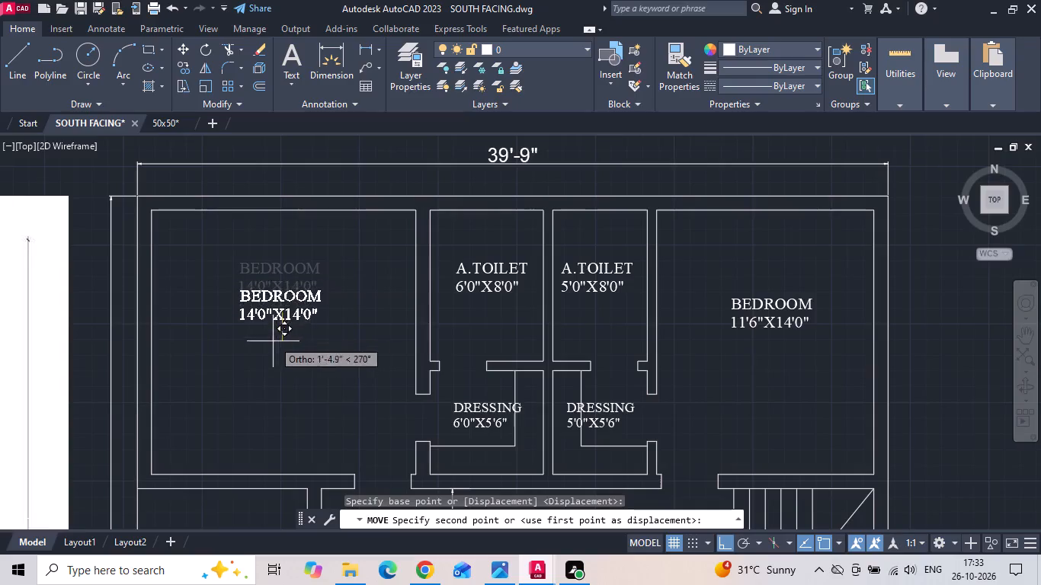
pyautogui.click(265, 376)
pyautogui.scroll(-1, 226, 280)
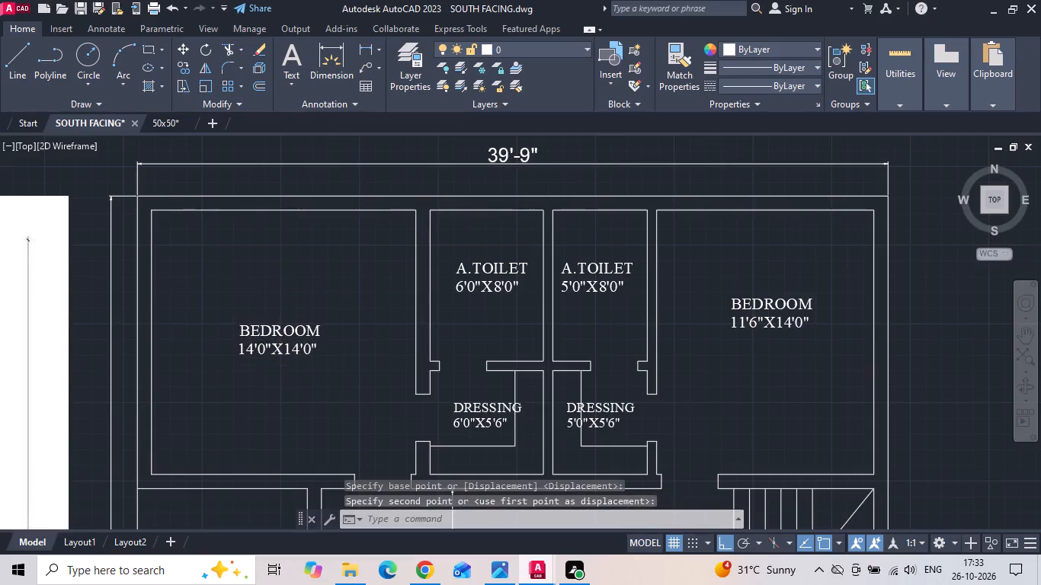
# Move the northeast bedroom's BEDROOM label straight south to about the middle of the room.
pyautogui.moveTo(428, 295); pyautogui.dragTo(367, 252, button='middle')
pyautogui.click(504, 258)
pyautogui.rightClick(504, 258)
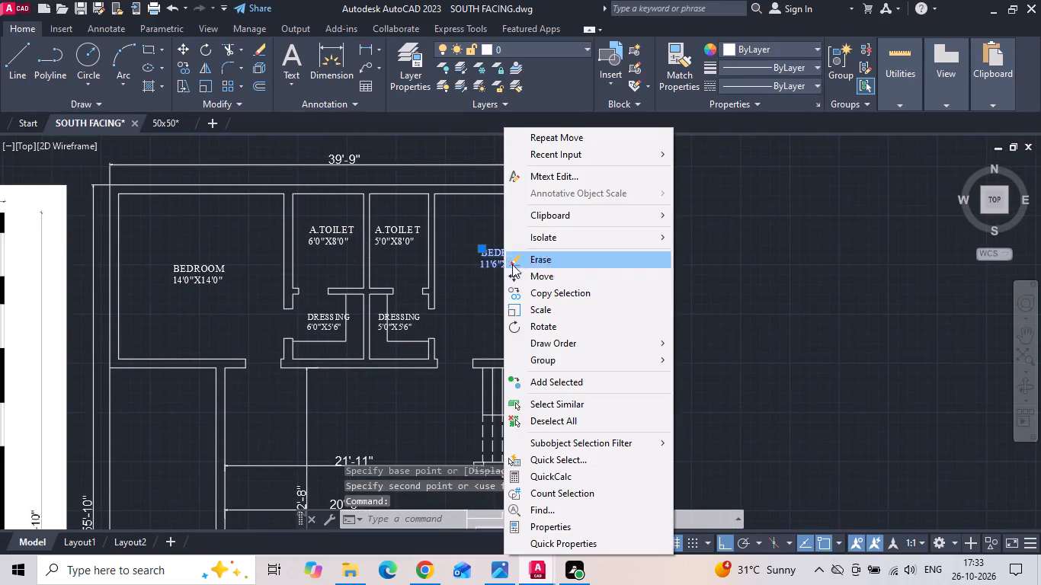
pyautogui.click(524, 273)
pyautogui.scroll(1, 492, 302)
pyautogui.moveTo(492, 302); pyautogui.dragTo(490, 312)
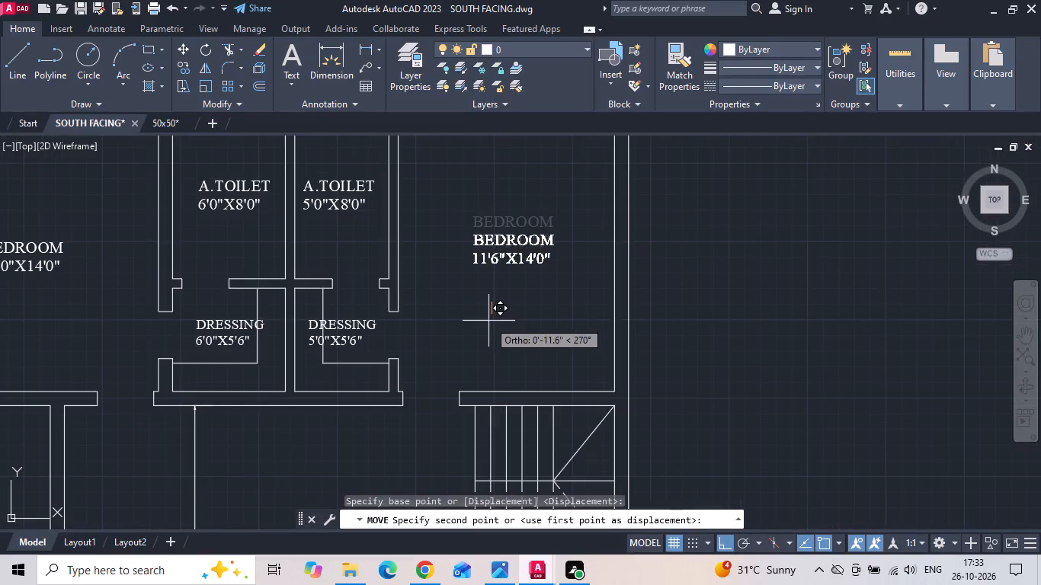
pyautogui.click(491, 330)
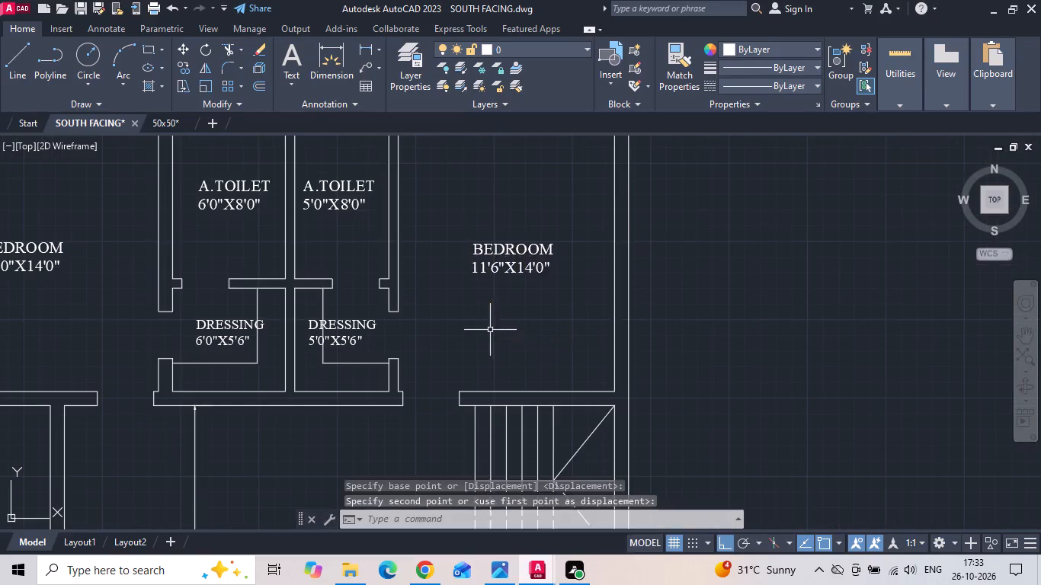
# Copy the KITCHEN label, with ortho off, into the living area between the 20'-6" and 19' dimensions.
pyautogui.scroll(-1, 545, 244)
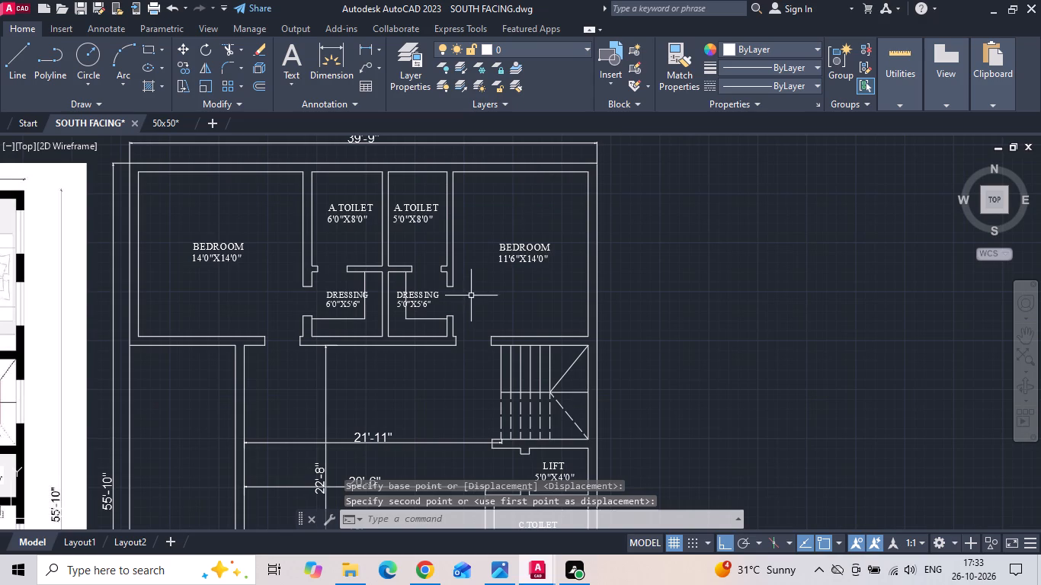
pyautogui.moveTo(471, 296); pyautogui.dragTo(471, 249, button='middle')
pyautogui.scroll(-1, 495, 207)
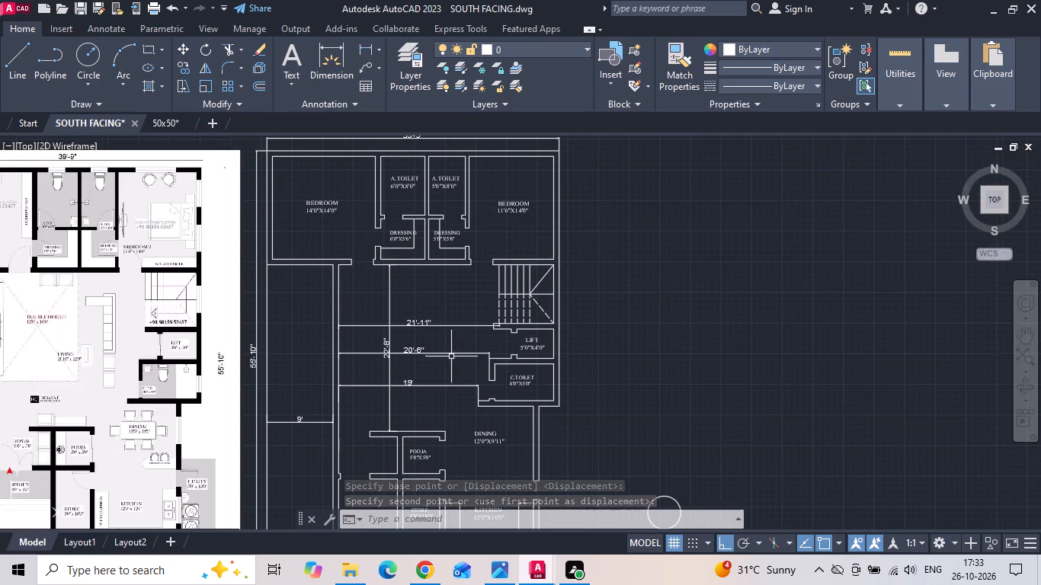
pyautogui.moveTo(447, 336); pyautogui.dragTo(447, 327, button='middle')
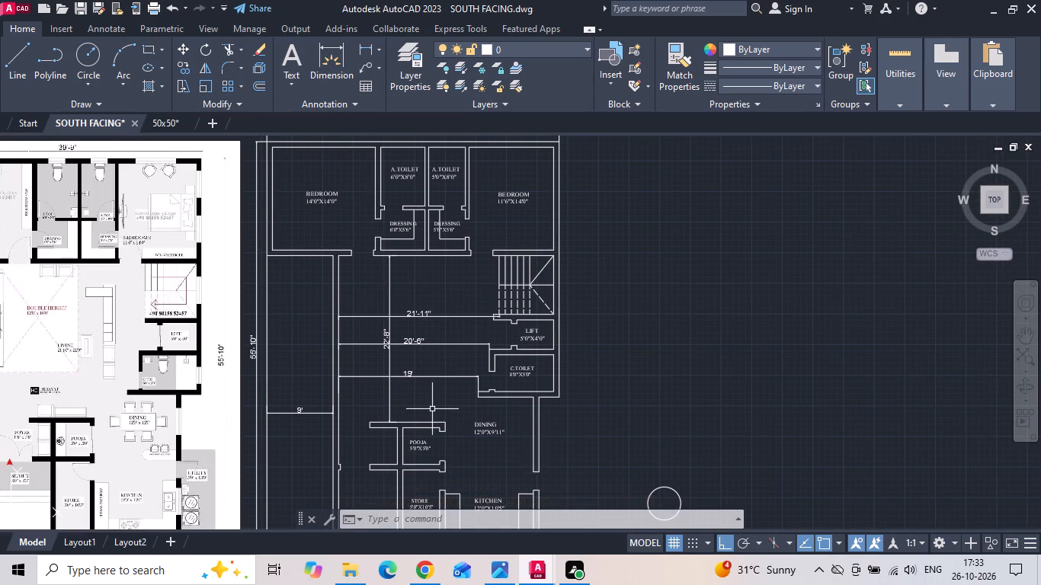
pyautogui.moveTo(493, 429); pyautogui.dragTo(485, 384, button='middle')
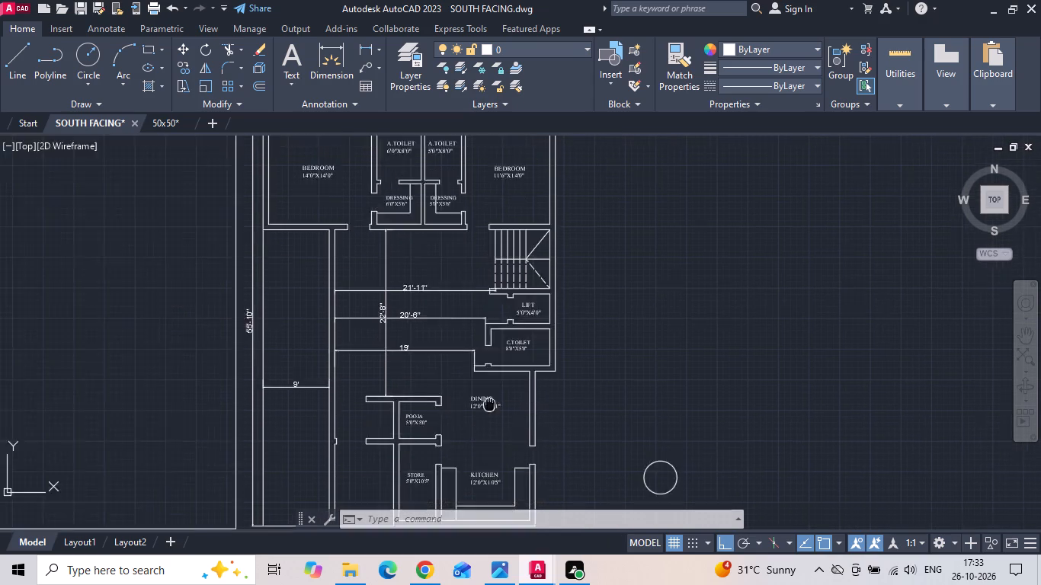
pyautogui.moveTo(485, 384); pyautogui.dragTo(480, 350, button='middle')
pyautogui.click(483, 413)
pyautogui.click(473, 427)
pyautogui.rightClick(473, 427)
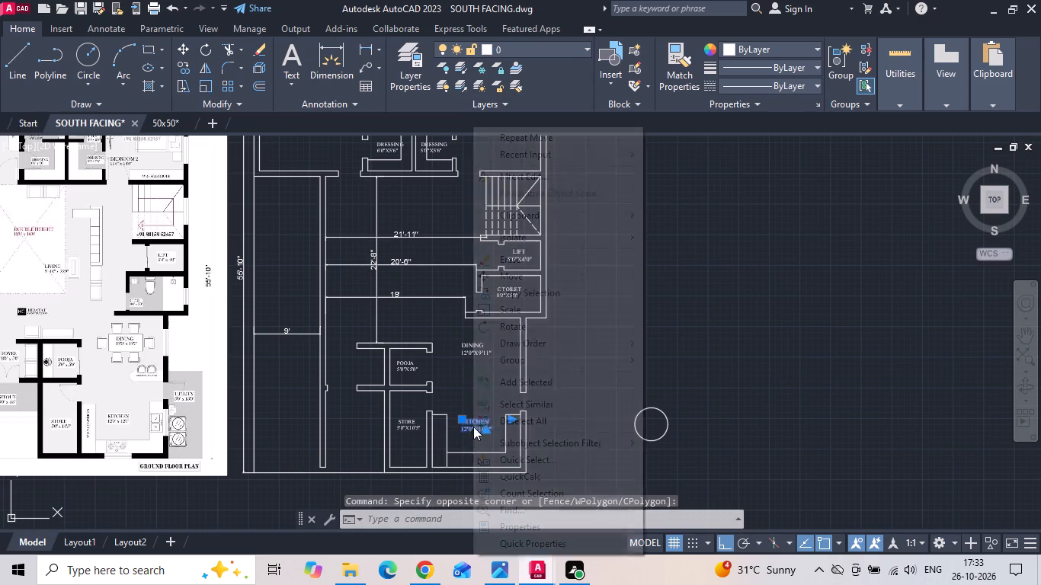
pyautogui.click(531, 295)
pyautogui.moveTo(465, 430); pyautogui.dragTo(462, 414)
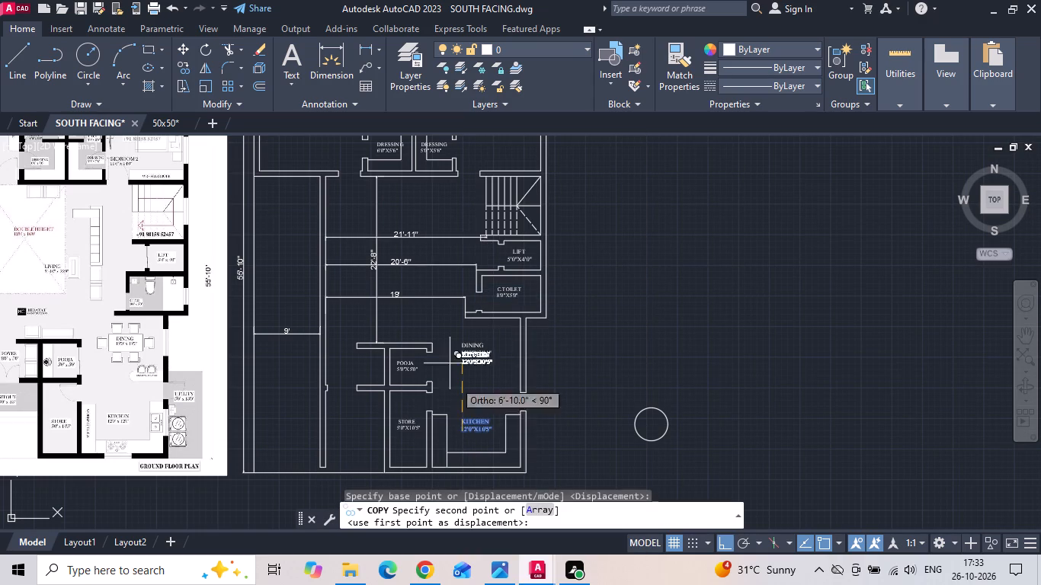
pyautogui.click(722, 540)
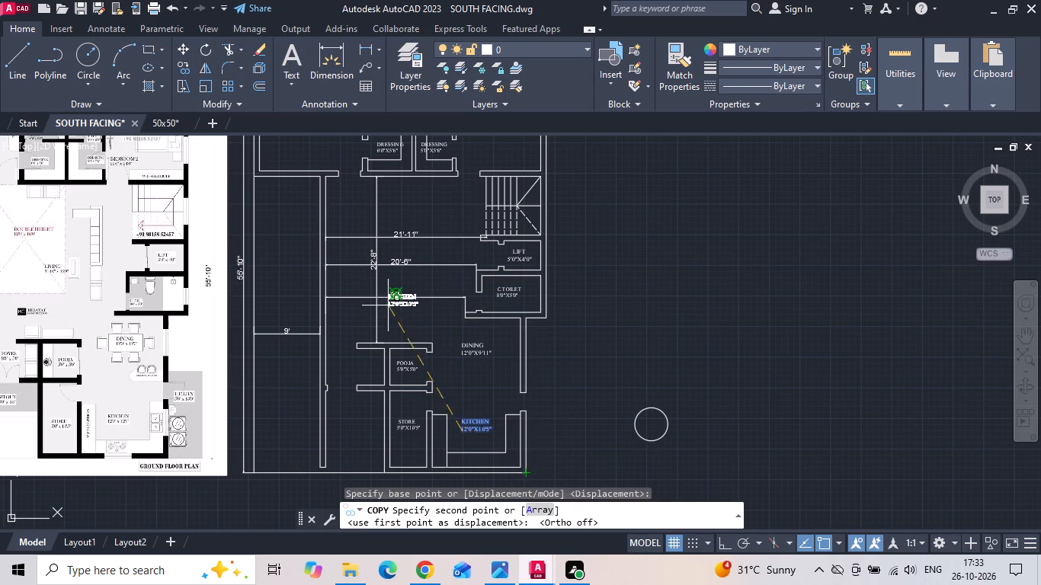
pyautogui.scroll(3, 378, 258)
pyautogui.click(399, 359)
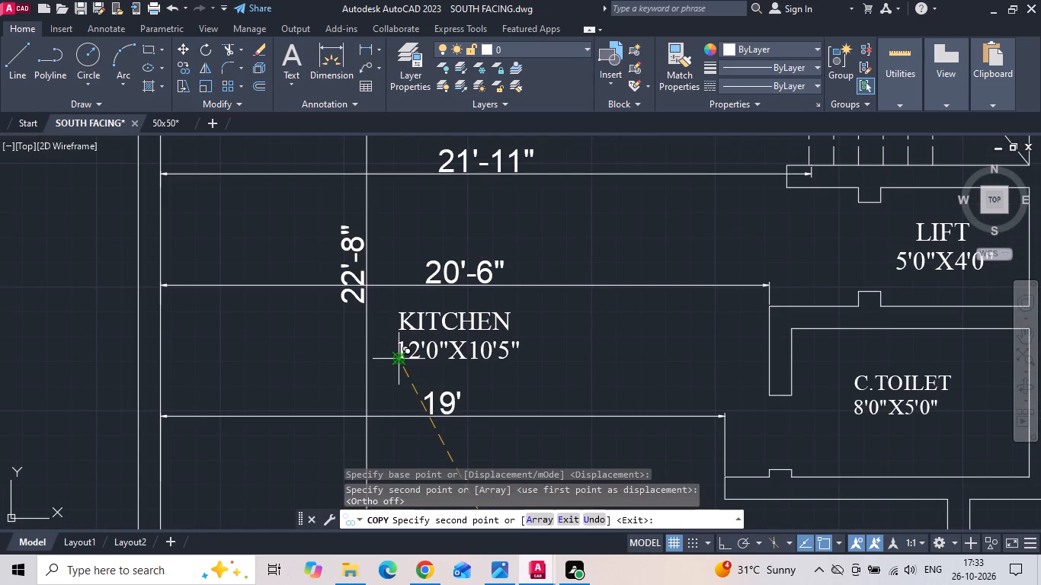
pyautogui.press('Escape')
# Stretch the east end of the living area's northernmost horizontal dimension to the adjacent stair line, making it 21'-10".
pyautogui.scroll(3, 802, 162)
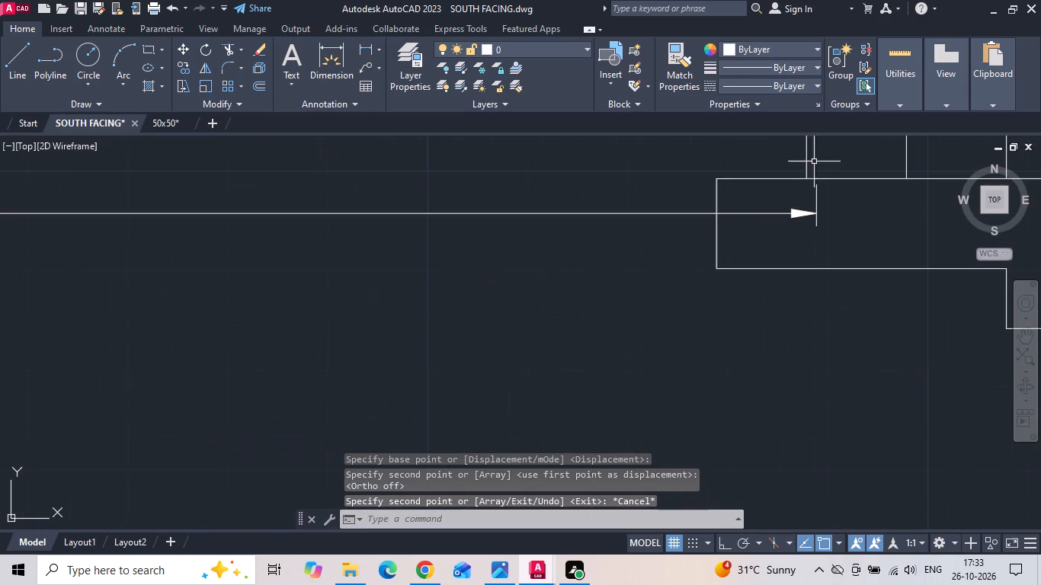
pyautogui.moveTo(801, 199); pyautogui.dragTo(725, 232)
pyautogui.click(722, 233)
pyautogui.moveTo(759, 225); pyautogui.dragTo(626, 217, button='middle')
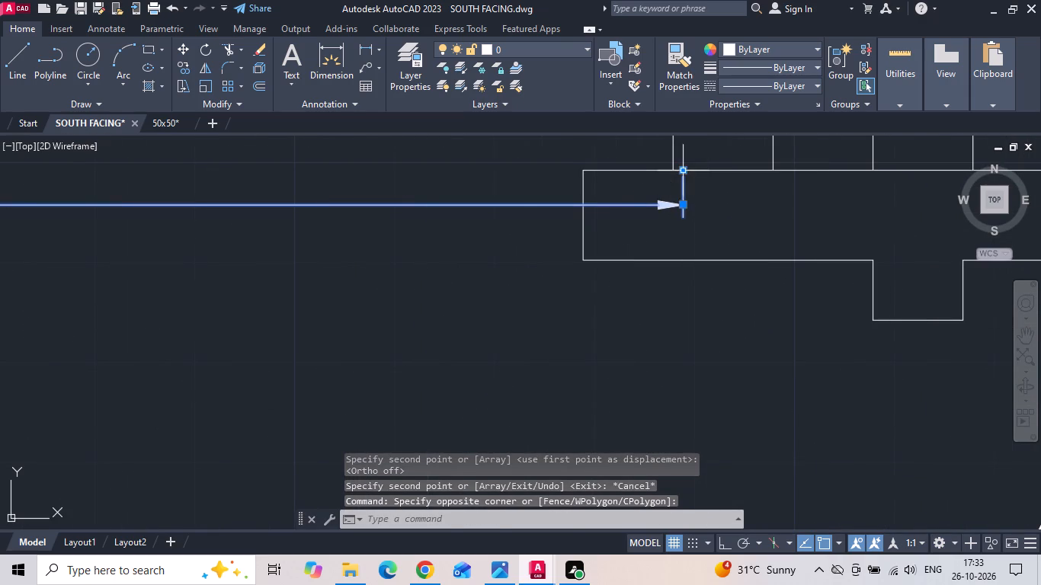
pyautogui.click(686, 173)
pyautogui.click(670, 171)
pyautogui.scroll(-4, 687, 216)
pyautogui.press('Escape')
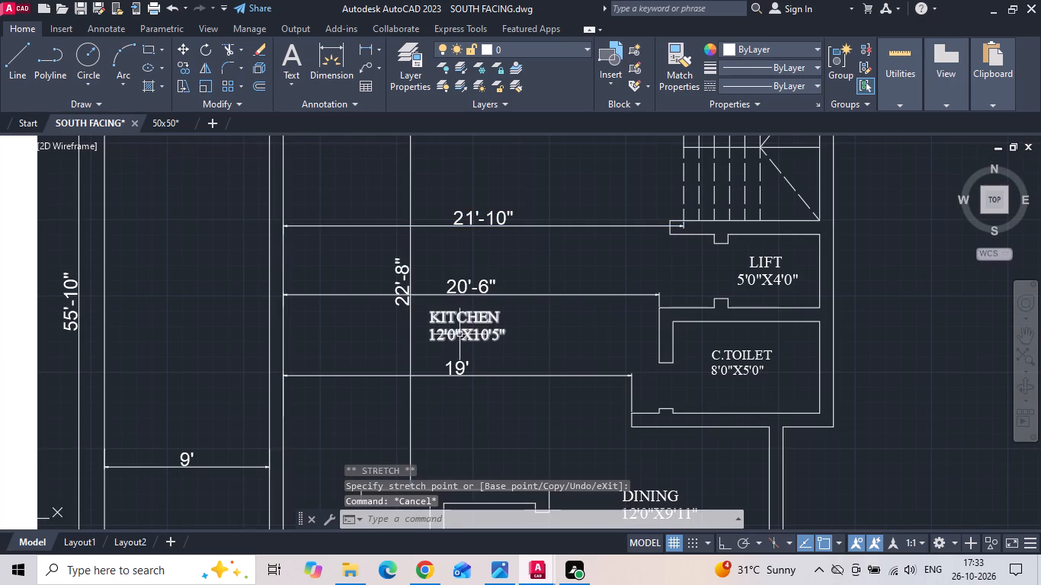
# Replace the name KITCHEN with LIVING in the living area's copied label, keeping the size on its own line.
pyautogui.doubleClick(453, 323)
pyautogui.scroll(2, 495, 316)
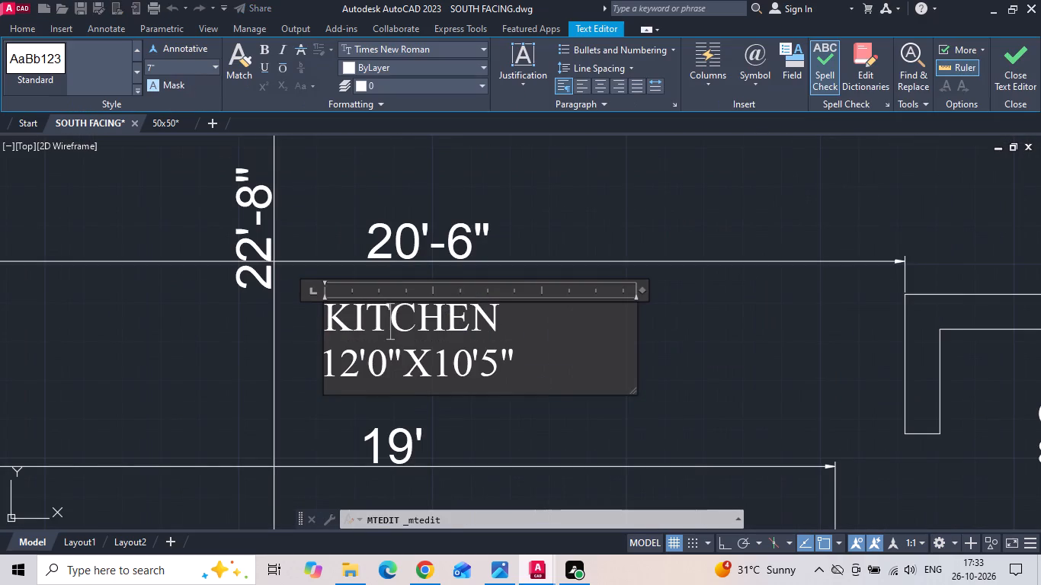
pyautogui.moveTo(514, 321); pyautogui.dragTo(280, 305)
pyautogui.press('BackSpace')
pyautogui.write('LIVING')
pyautogui.press('Return')
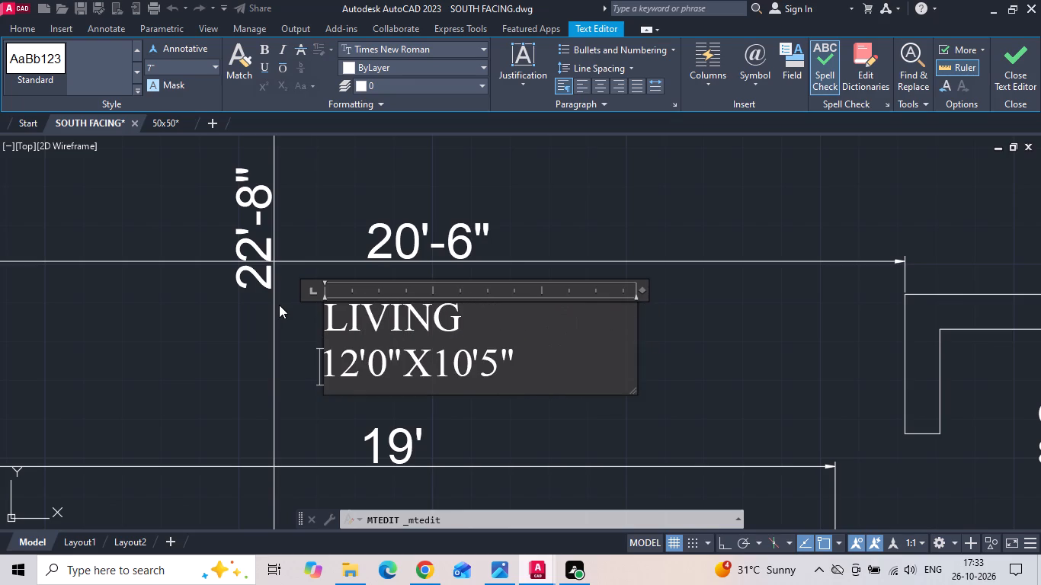
# Change the size line of the LIVING label to 20'6"X22'8".
pyautogui.click(357, 348)
pyautogui.press('BackSpace')
pyautogui.press('BackSpace')
pyautogui.write('22')
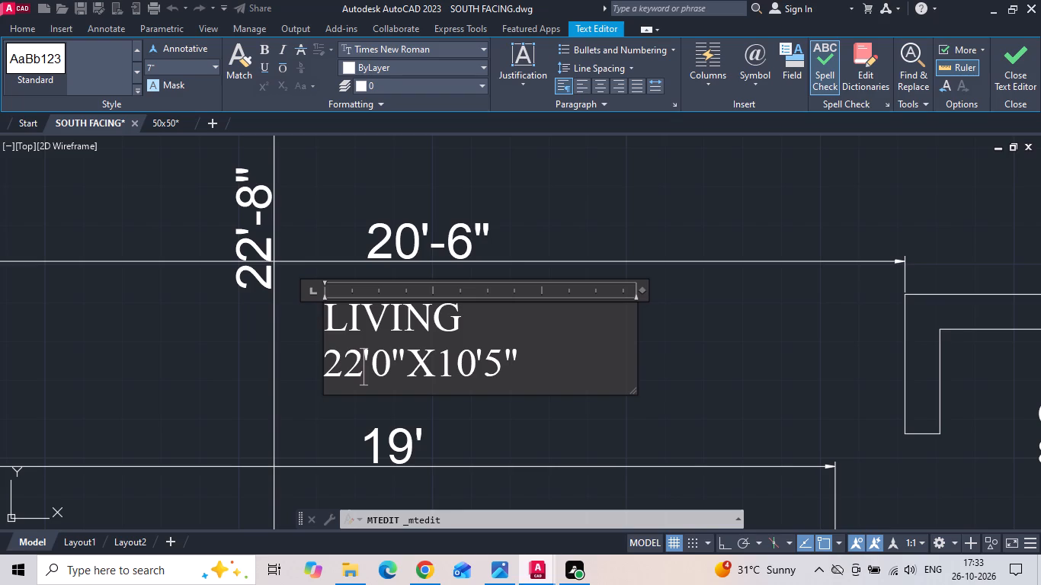
pyautogui.press('BackSpace')
pyautogui.press('0')
pyautogui.click(367, 369)
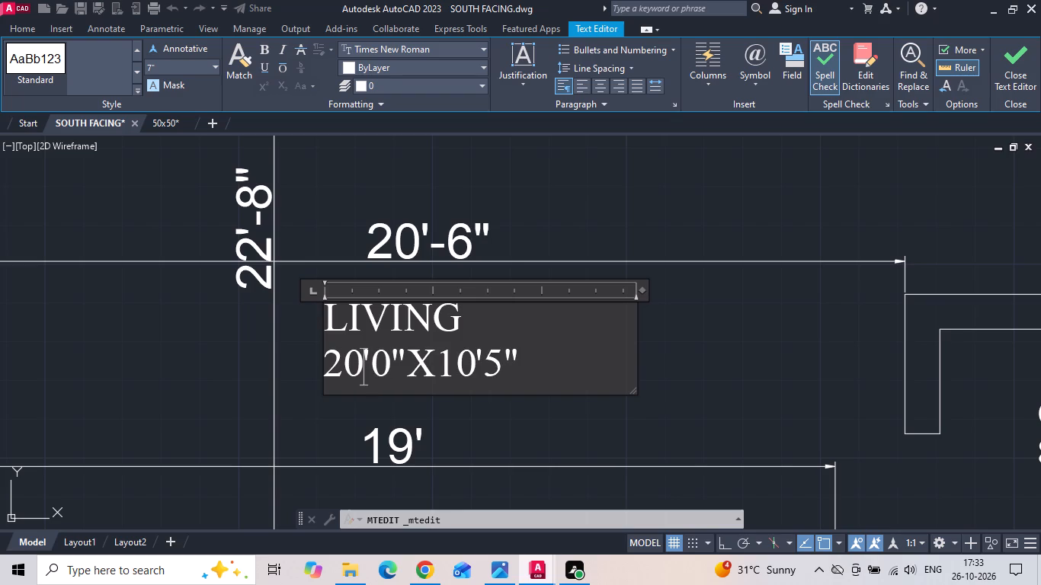
pyautogui.click(392, 357)
pyautogui.press('BackSpace')
pyautogui.press('6')
pyautogui.click(472, 368)
pyautogui.press('BackSpace')
pyautogui.press('BackSpace')
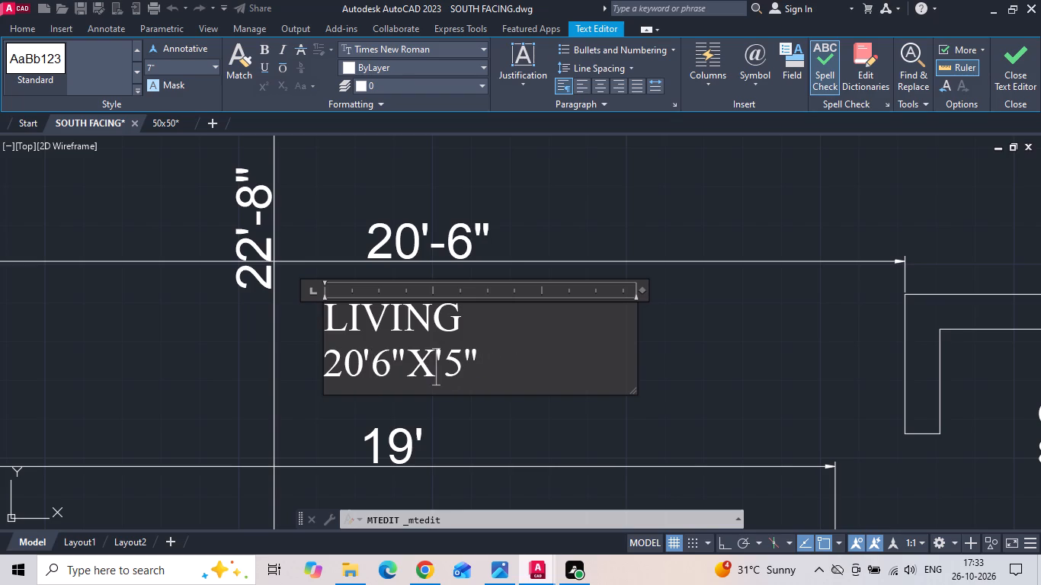
pyautogui.write('22')
pyautogui.click(495, 360)
pyautogui.press('BackSpace')
pyautogui.press('8')
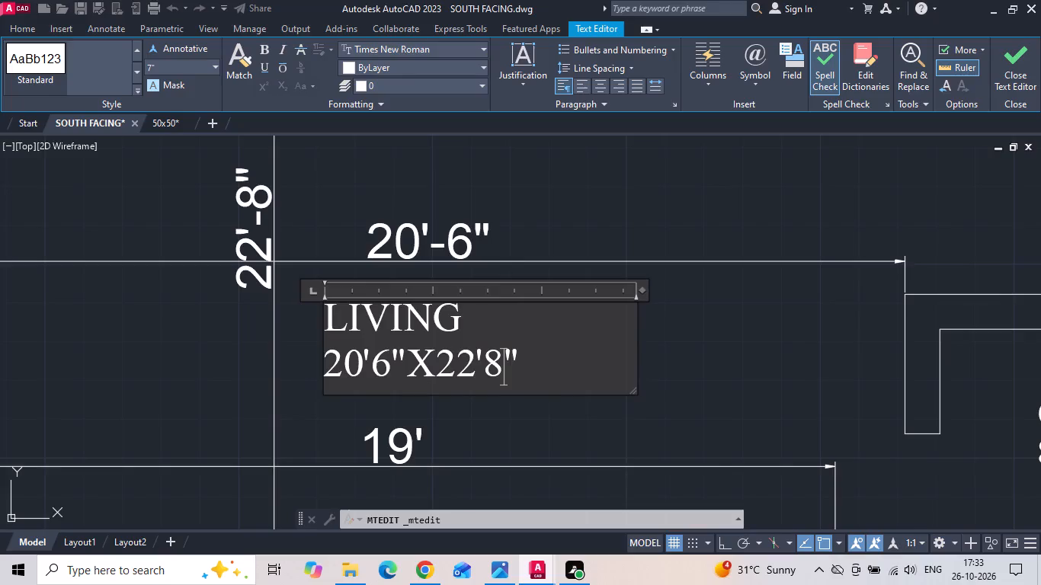
pyautogui.click(485, 180)
# Delete the vertical 22'-8" dimension and the horizontal 20'-6", 19' and 21'-10" dimensions in the living area.
pyautogui.scroll(-1, 482, 185)
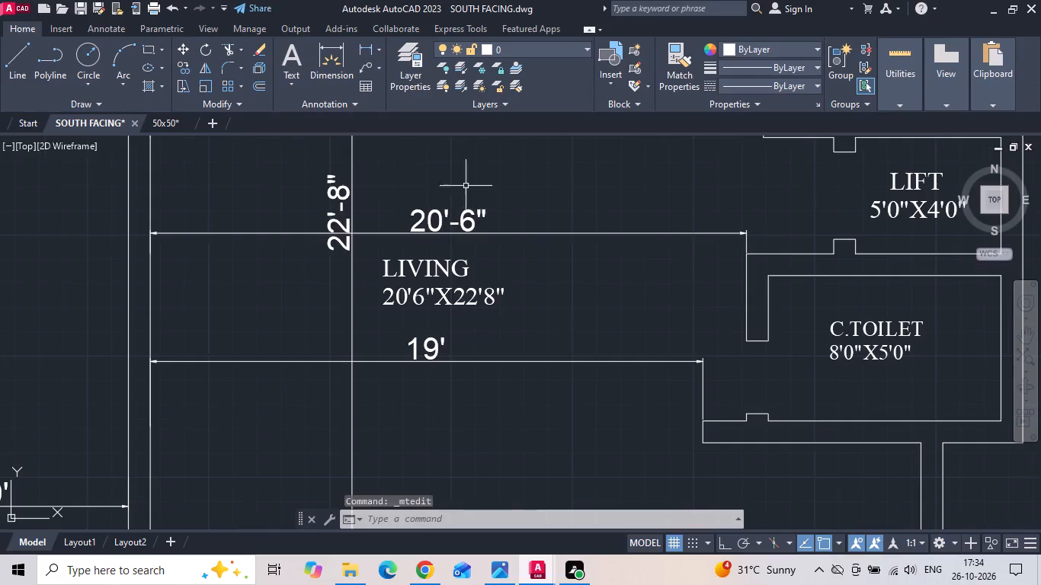
pyautogui.moveTo(390, 189); pyautogui.dragTo(344, 212)
pyautogui.click(330, 225)
pyautogui.moveTo(315, 200); pyautogui.dragTo(229, 348)
pyautogui.click(229, 348)
pyautogui.click(230, 357)
pyautogui.moveTo(230, 357); pyautogui.dragTo(226, 363)
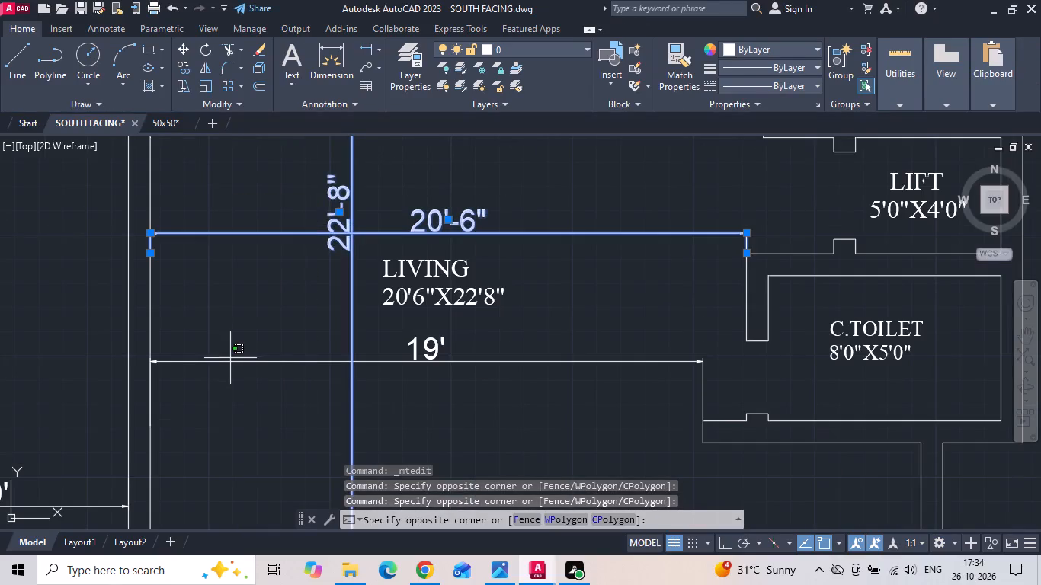
pyautogui.moveTo(226, 363); pyautogui.dragTo(221, 371)
pyautogui.click(221, 371)
pyautogui.press('Delete')
pyautogui.press('Delete')
pyautogui.scroll(-3, 412, 368)
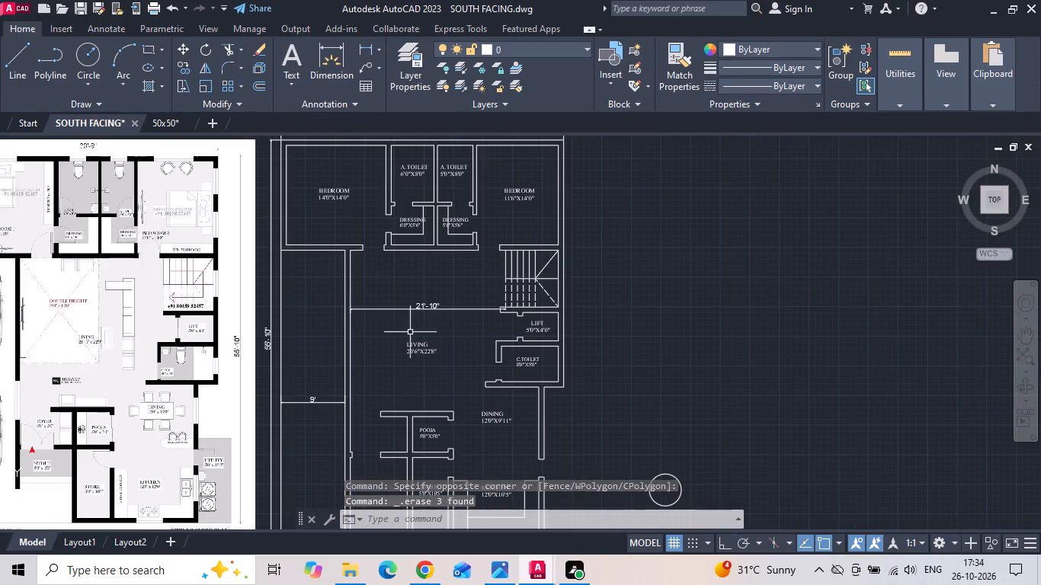
pyautogui.click(408, 318)
pyautogui.click(396, 305)
pyautogui.press('Delete')
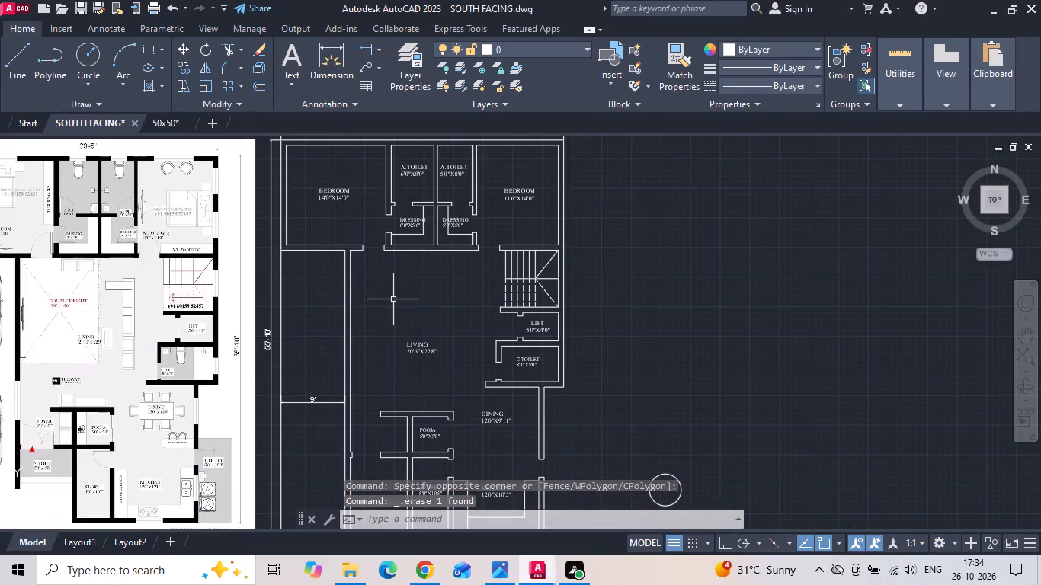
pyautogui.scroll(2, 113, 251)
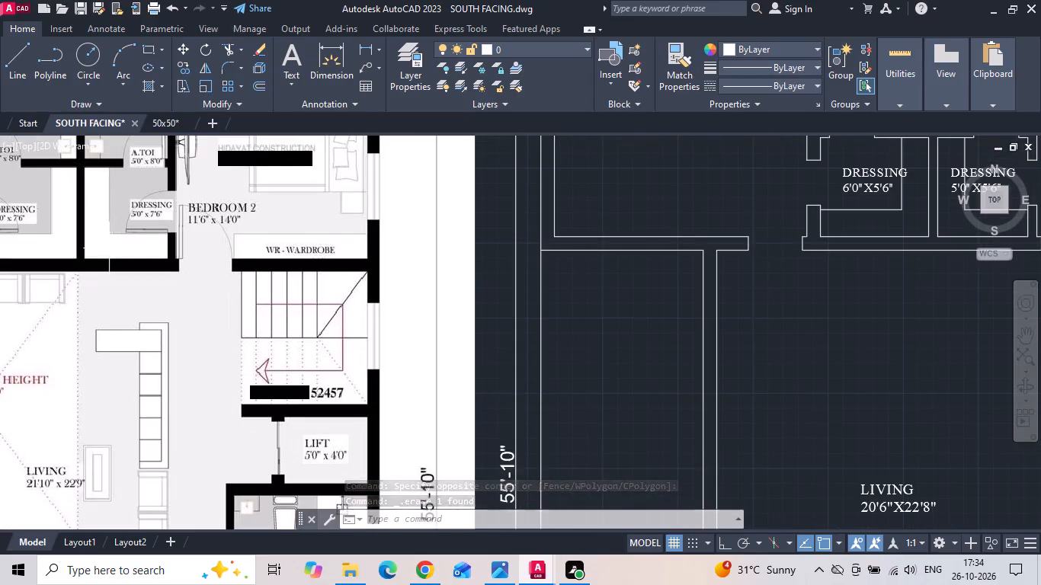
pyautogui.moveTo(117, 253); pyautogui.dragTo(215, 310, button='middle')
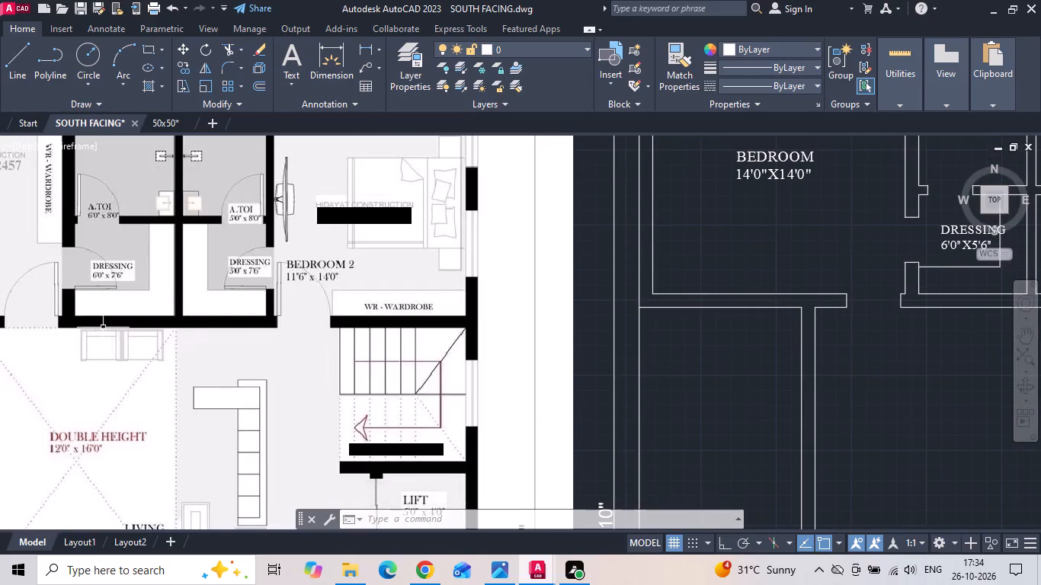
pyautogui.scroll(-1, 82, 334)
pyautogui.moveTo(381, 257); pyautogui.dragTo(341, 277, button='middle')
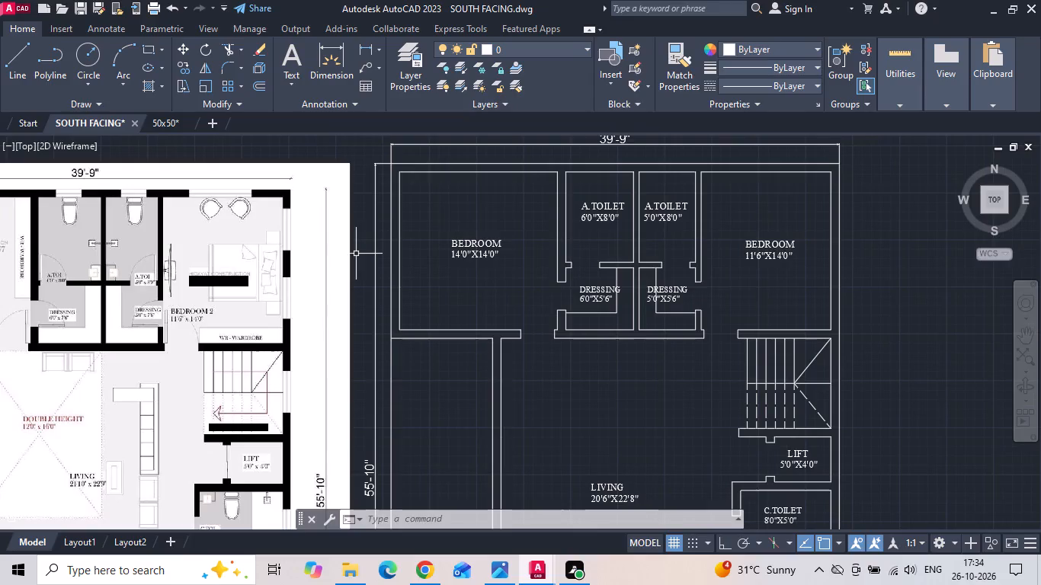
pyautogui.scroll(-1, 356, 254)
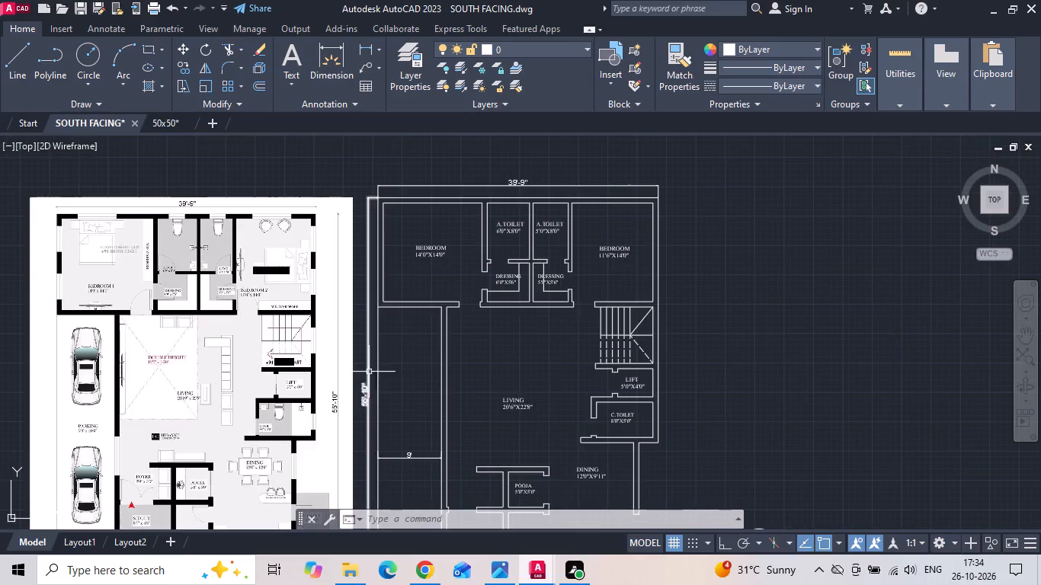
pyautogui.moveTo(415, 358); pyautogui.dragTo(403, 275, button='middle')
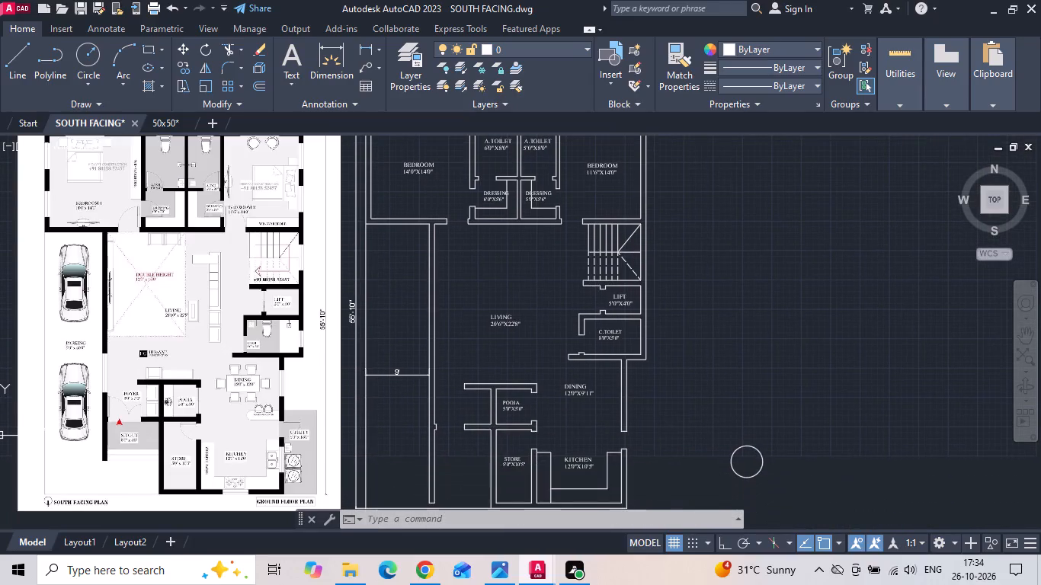
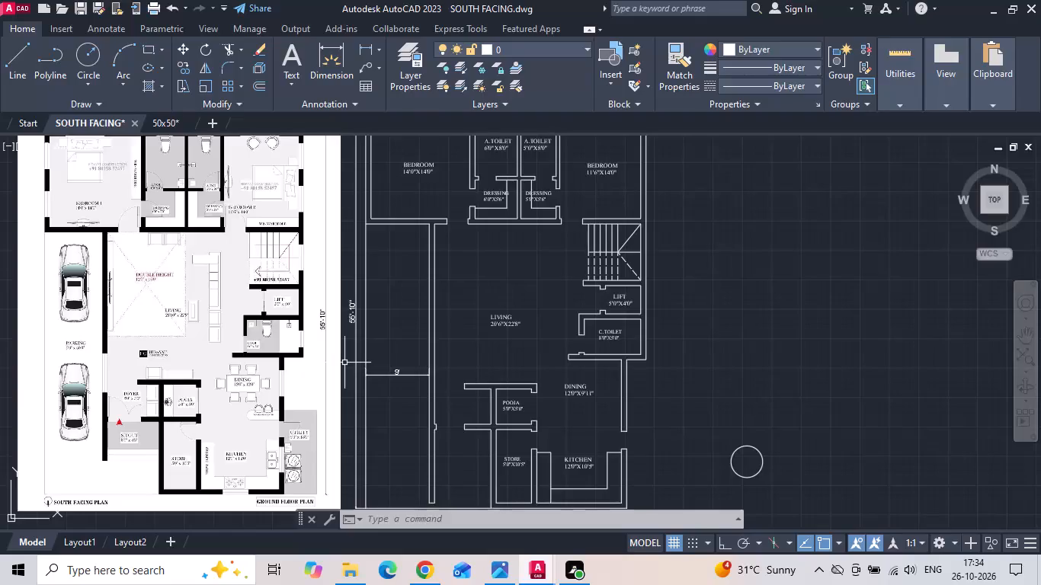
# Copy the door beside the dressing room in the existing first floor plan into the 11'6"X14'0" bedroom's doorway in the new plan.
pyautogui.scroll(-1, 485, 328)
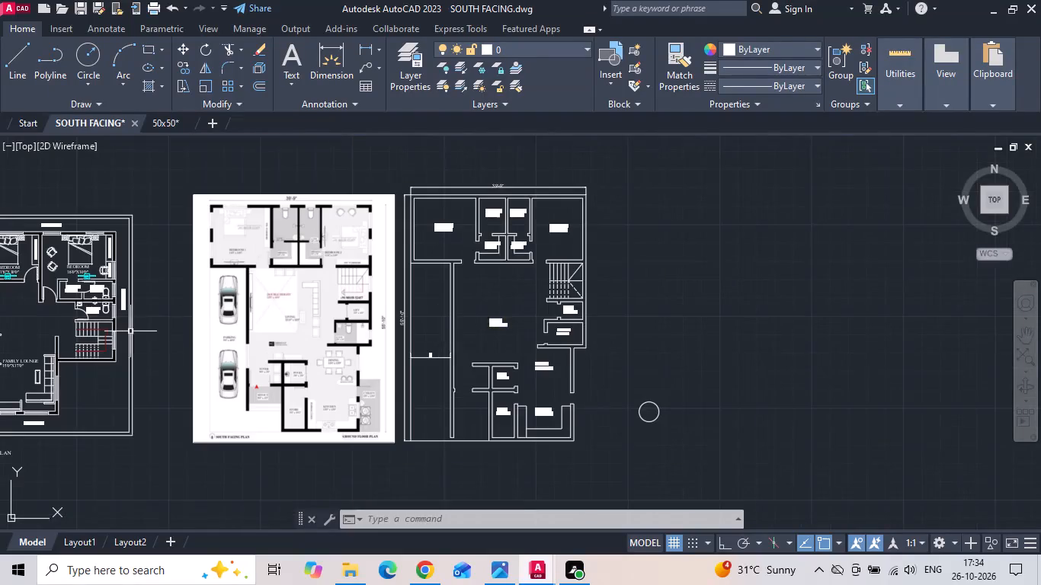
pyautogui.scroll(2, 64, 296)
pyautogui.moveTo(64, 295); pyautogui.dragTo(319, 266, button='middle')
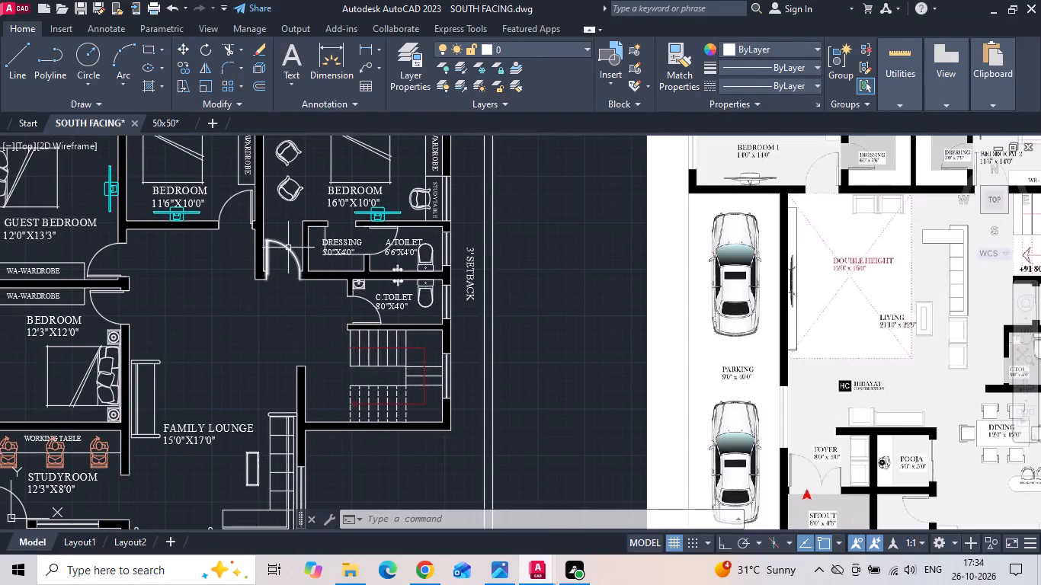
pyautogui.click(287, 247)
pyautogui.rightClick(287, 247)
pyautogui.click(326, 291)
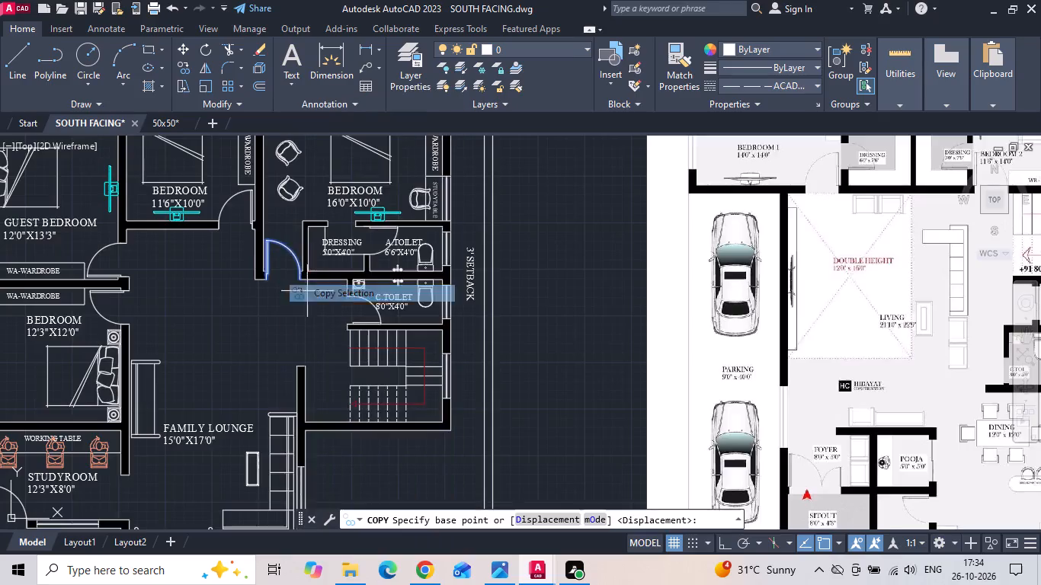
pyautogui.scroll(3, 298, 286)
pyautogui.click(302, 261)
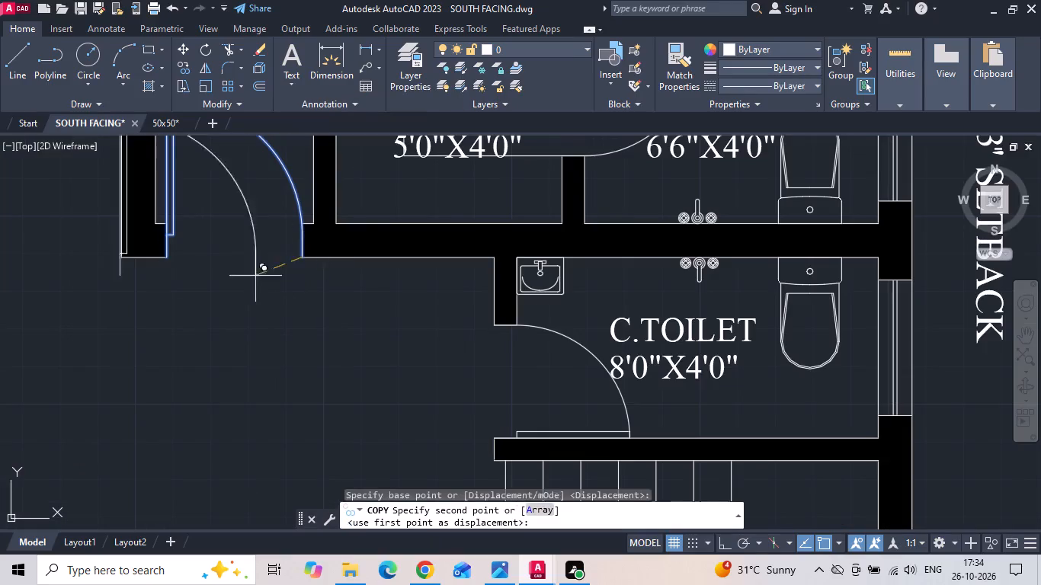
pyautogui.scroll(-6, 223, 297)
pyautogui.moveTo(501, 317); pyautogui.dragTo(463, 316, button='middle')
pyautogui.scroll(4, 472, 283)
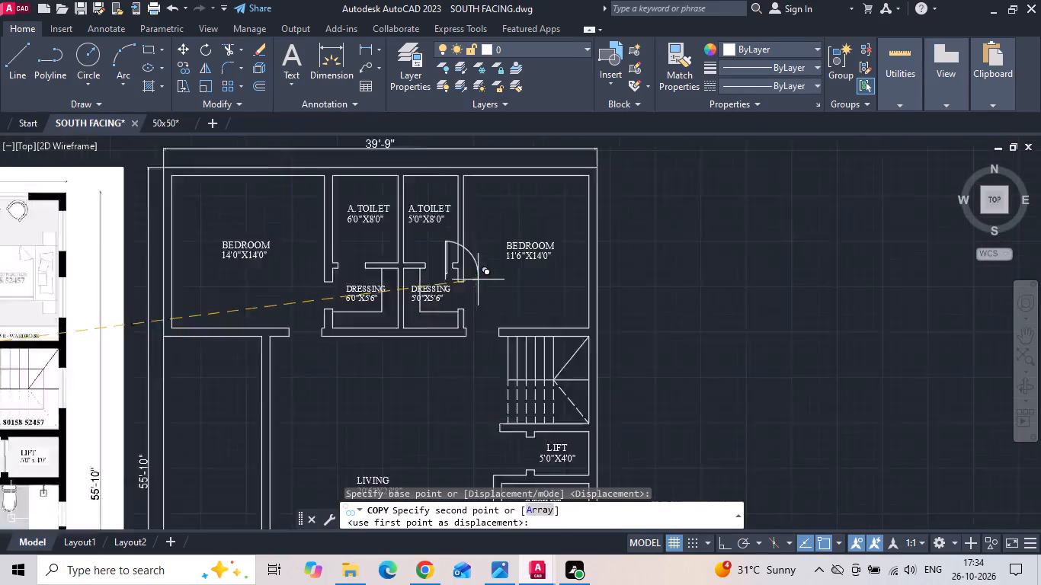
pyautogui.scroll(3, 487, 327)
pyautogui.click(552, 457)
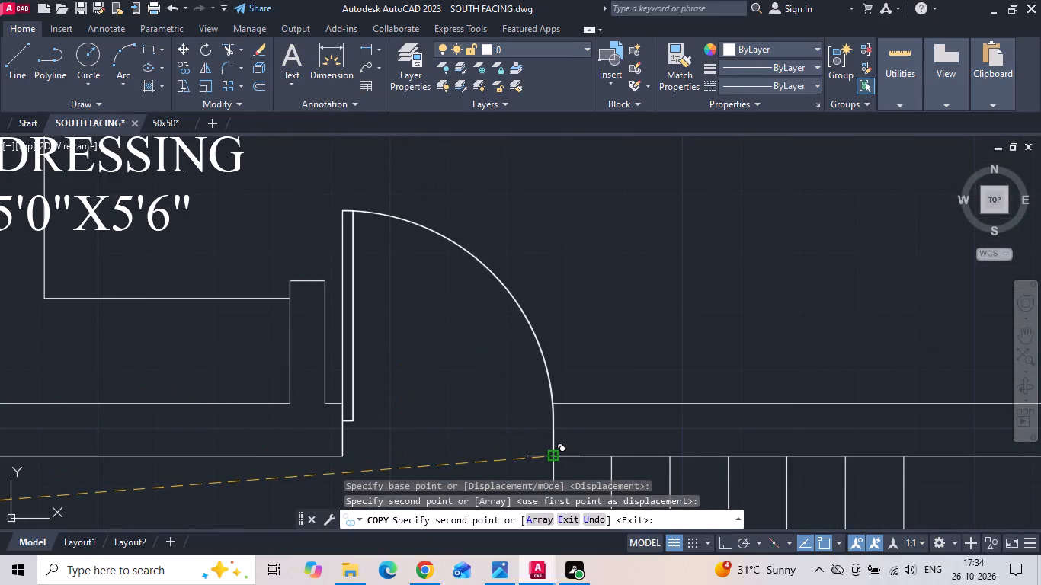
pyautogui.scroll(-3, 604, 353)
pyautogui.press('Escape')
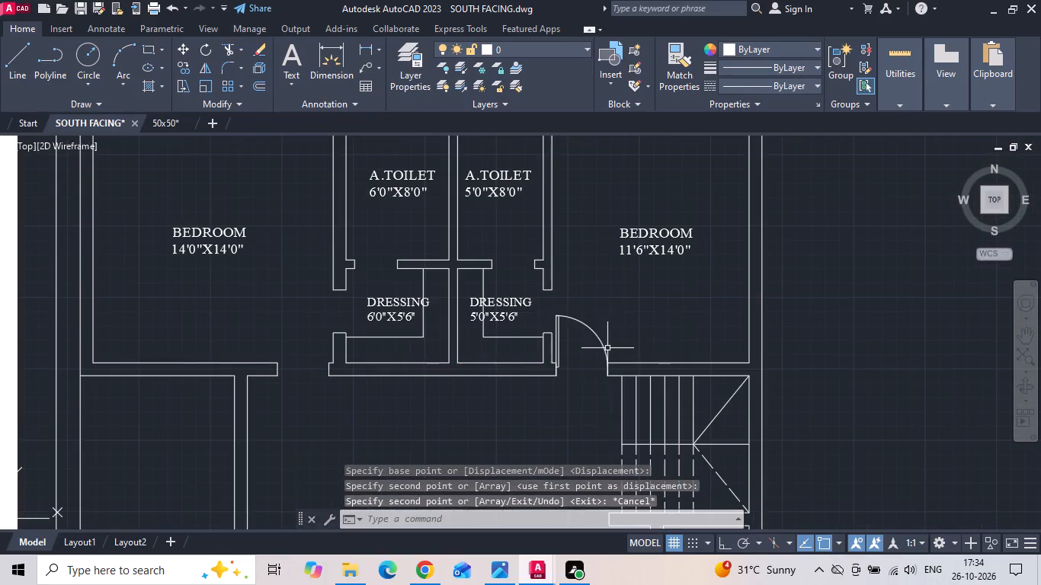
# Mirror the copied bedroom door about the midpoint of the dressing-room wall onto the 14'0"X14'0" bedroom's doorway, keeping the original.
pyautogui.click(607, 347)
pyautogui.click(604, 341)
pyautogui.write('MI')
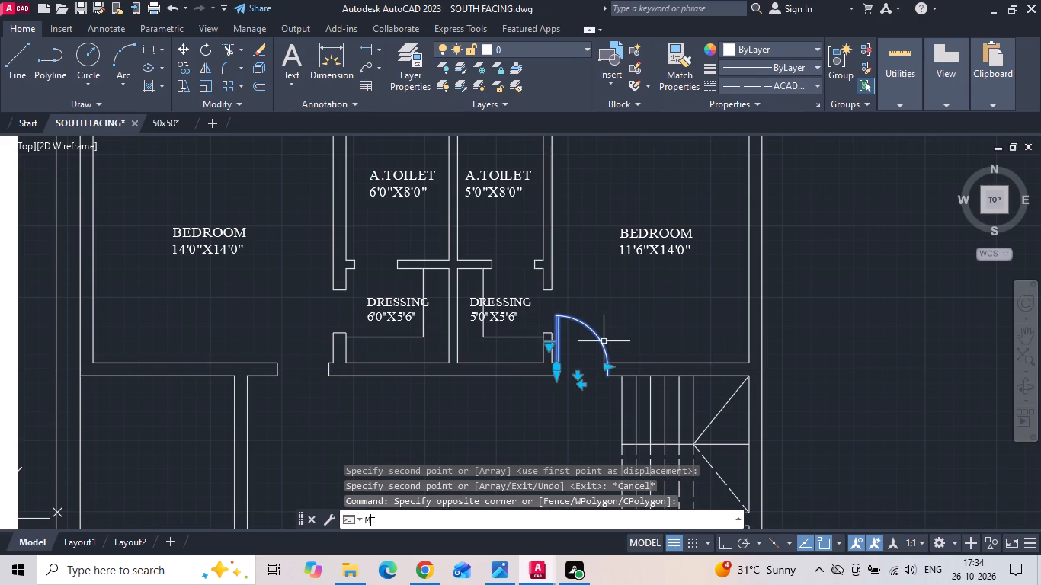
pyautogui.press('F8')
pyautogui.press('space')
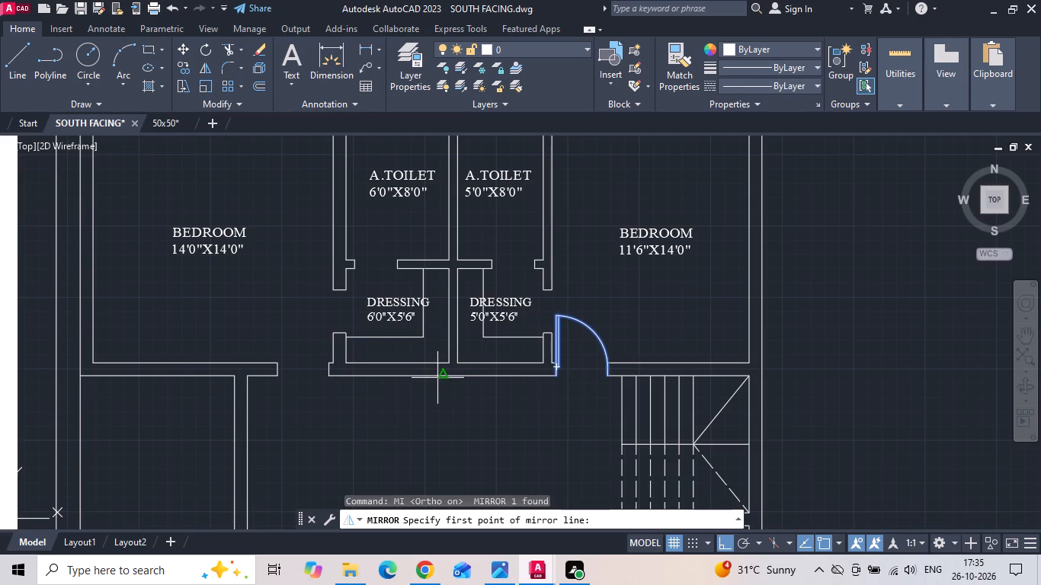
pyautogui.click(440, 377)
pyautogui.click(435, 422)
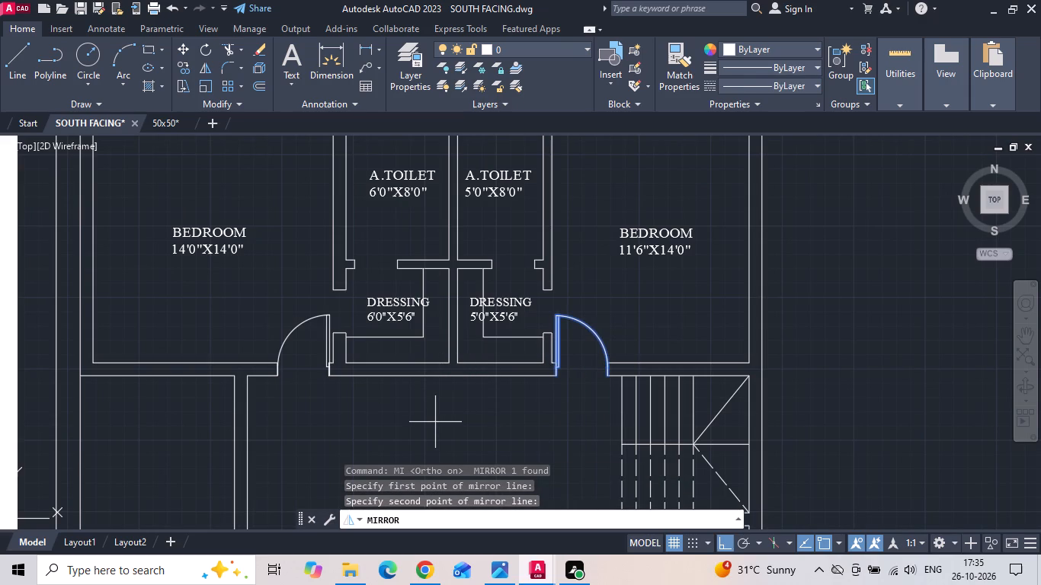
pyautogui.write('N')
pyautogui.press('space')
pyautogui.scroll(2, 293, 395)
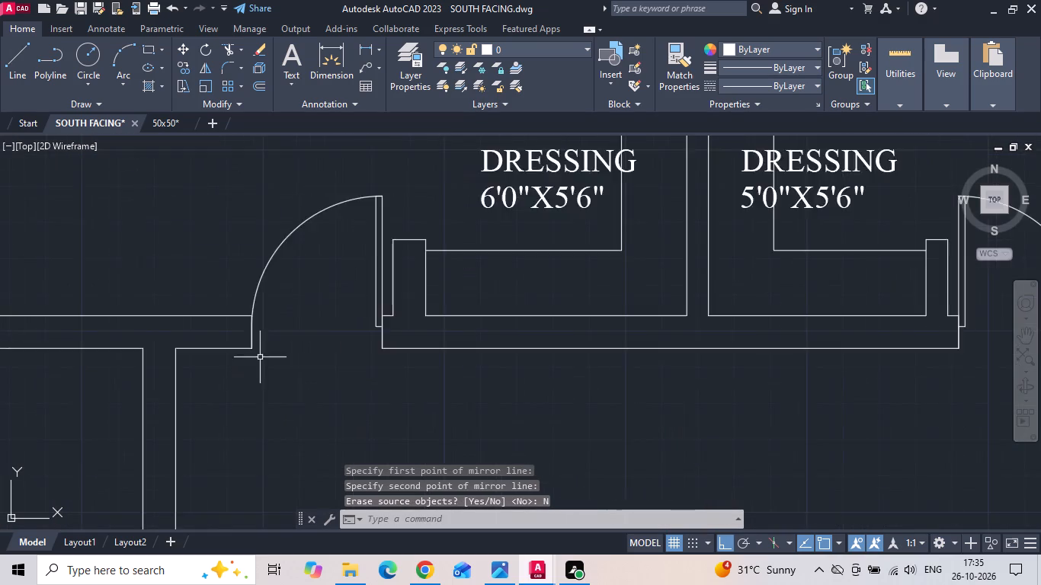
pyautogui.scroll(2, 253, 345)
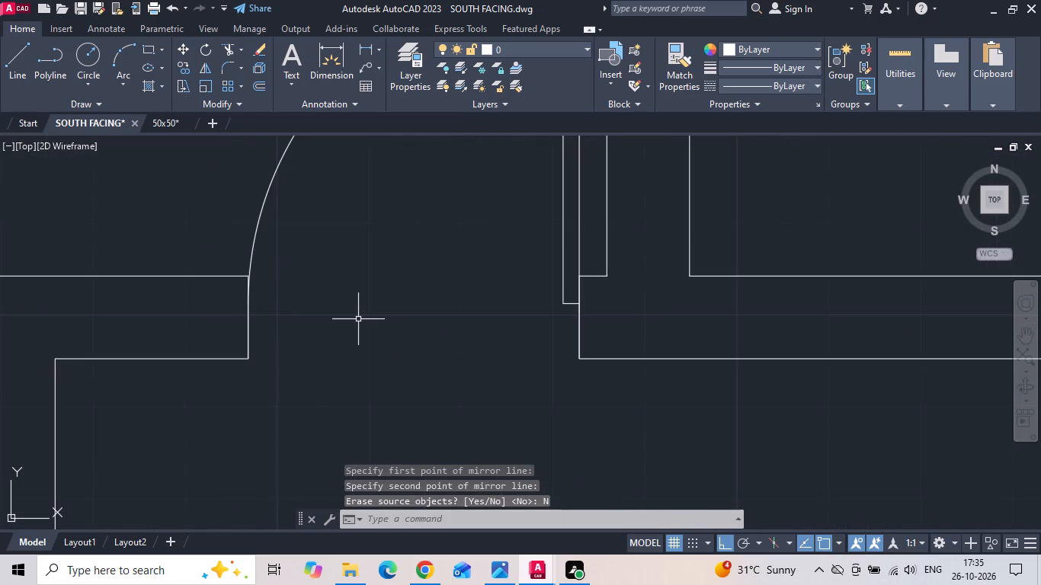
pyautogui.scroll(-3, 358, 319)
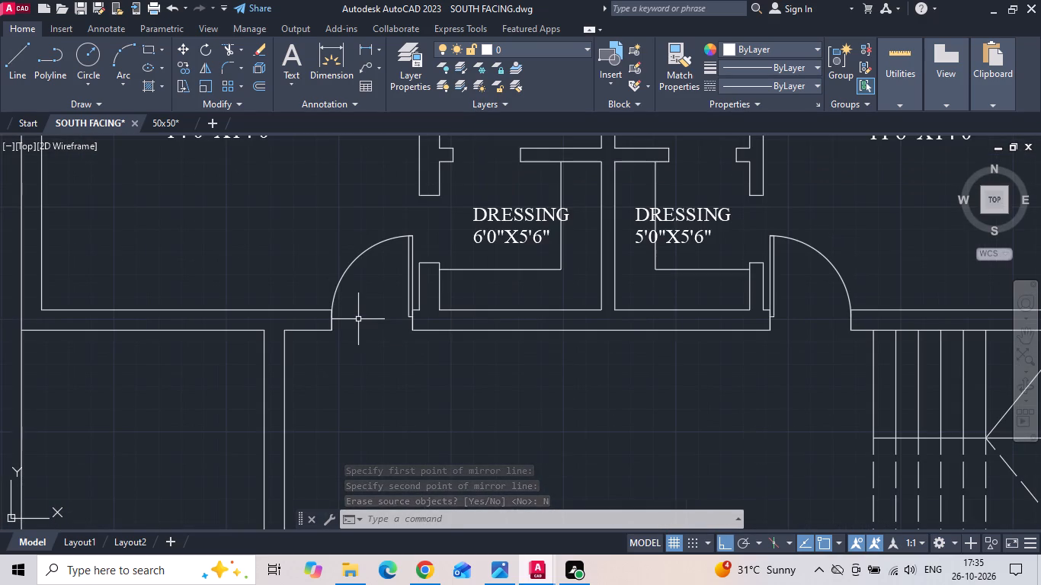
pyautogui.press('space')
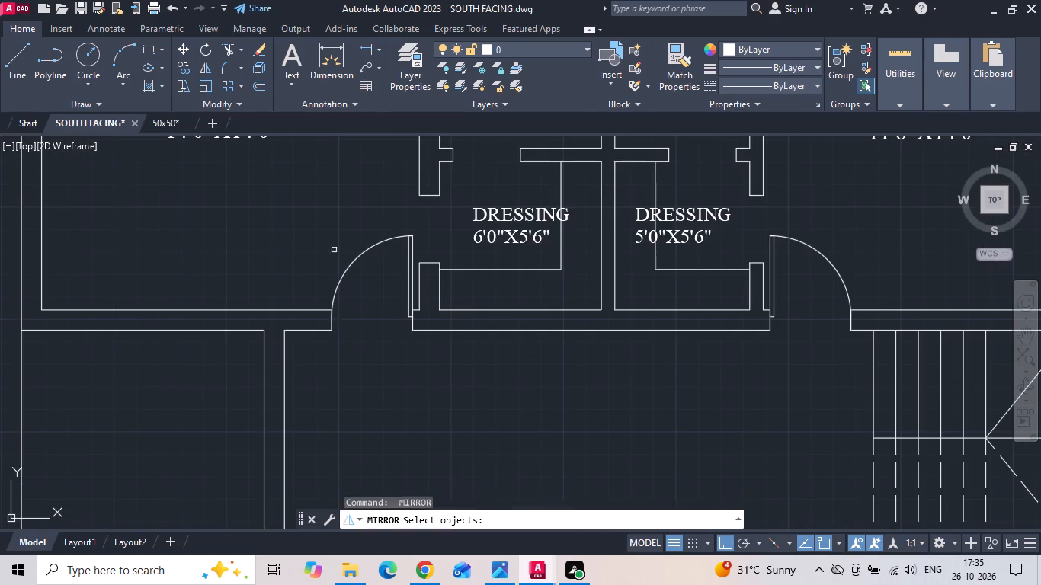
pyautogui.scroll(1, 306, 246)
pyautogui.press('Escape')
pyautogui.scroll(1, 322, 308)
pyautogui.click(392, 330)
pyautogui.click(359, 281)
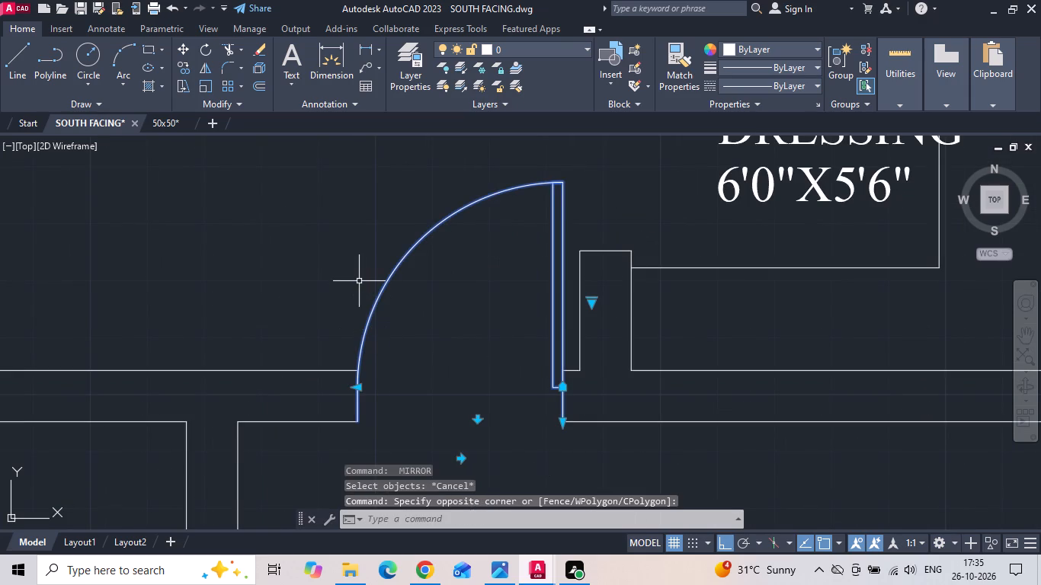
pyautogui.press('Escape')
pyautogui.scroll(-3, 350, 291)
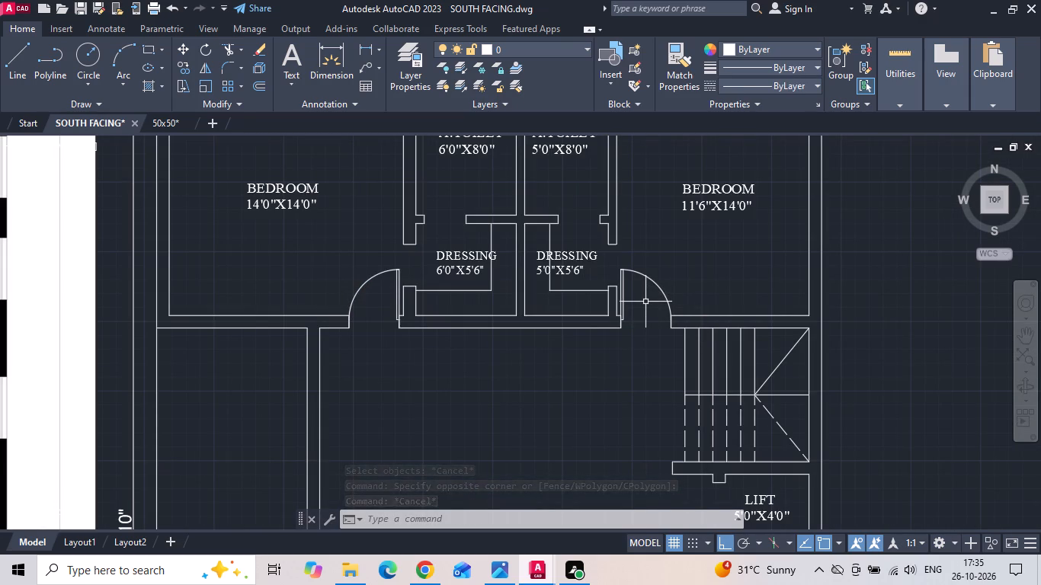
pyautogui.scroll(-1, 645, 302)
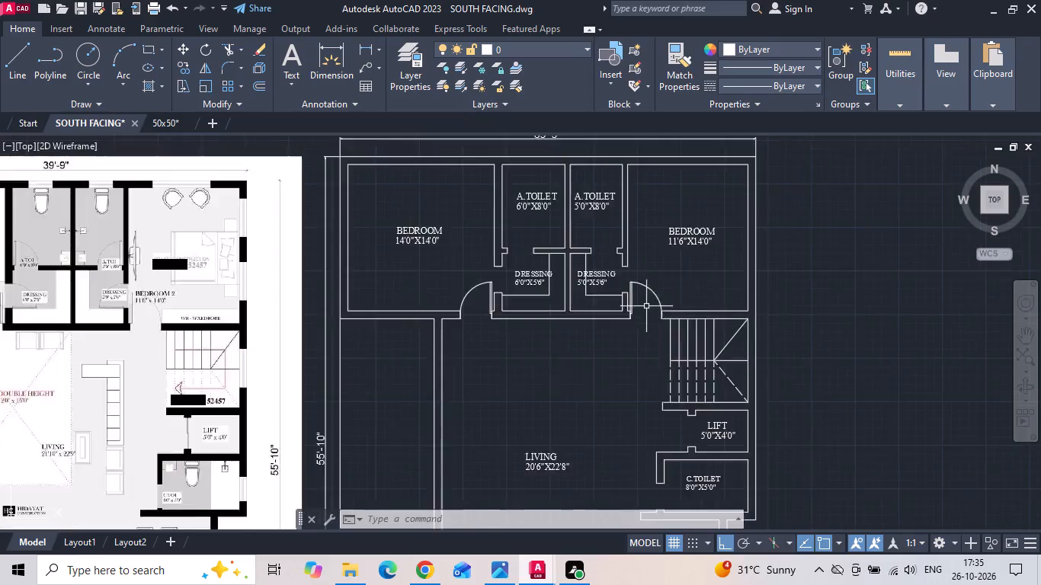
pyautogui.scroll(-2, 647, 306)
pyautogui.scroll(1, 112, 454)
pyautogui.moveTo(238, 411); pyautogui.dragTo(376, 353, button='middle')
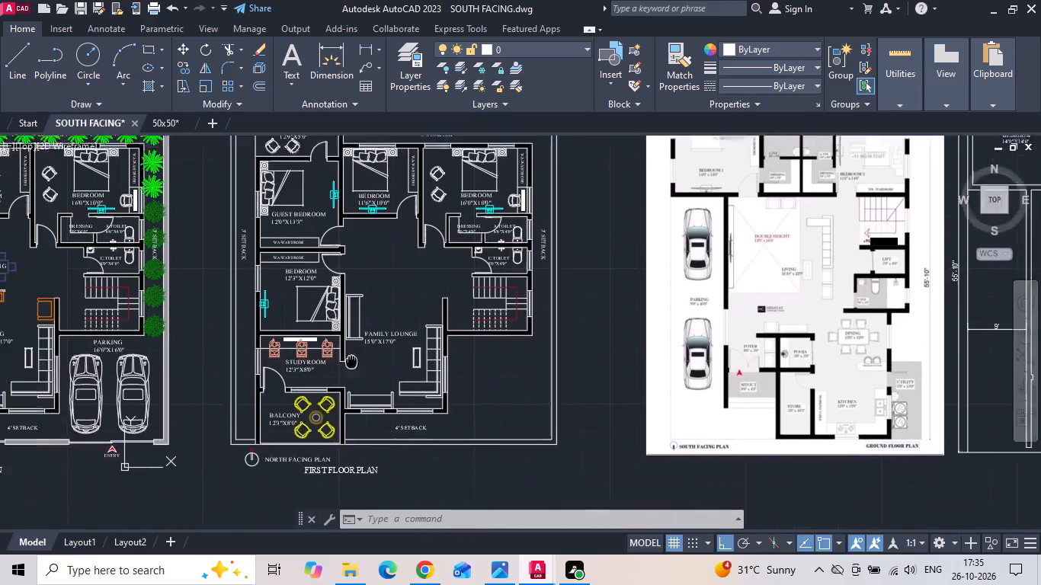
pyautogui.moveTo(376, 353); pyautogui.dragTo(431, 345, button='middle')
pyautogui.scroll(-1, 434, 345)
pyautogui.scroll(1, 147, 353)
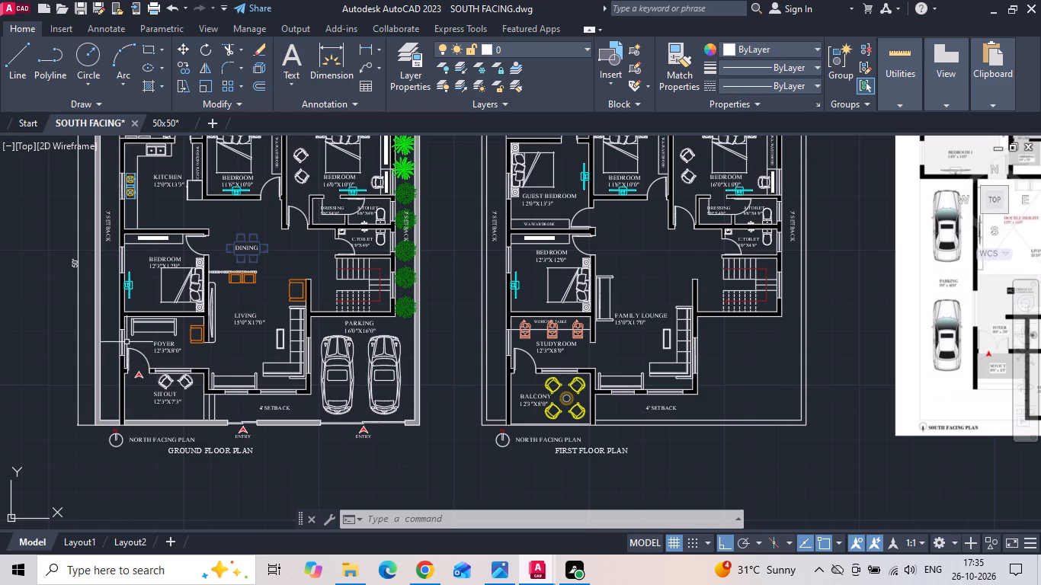
# Open the 40x50 drawing from the 26102026 folder and dismiss its external references palette.
pyautogui.click(3, 11)
pyautogui.click(5, 129)
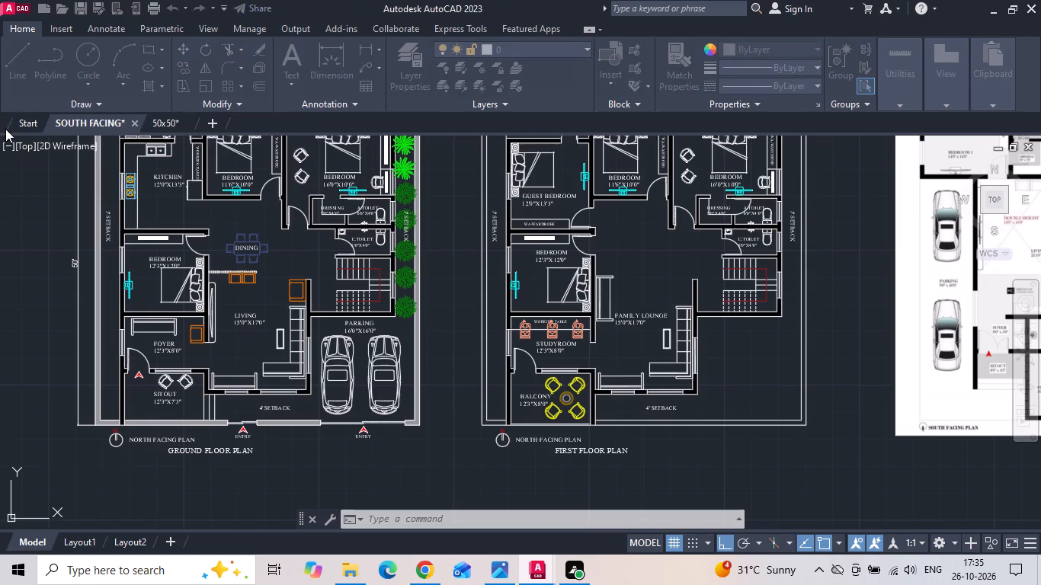
pyautogui.click(433, 161)
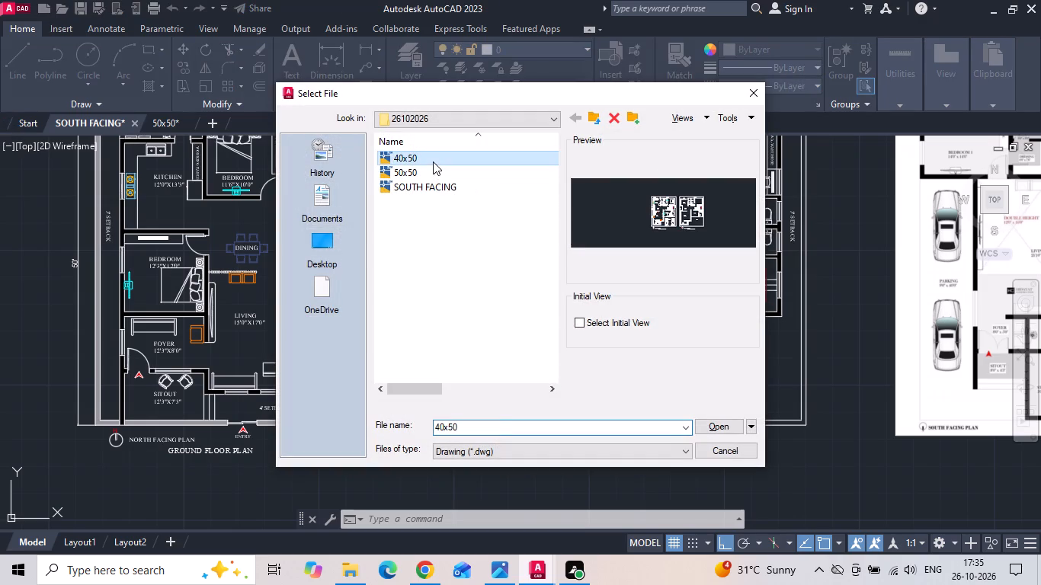
pyautogui.click(729, 429)
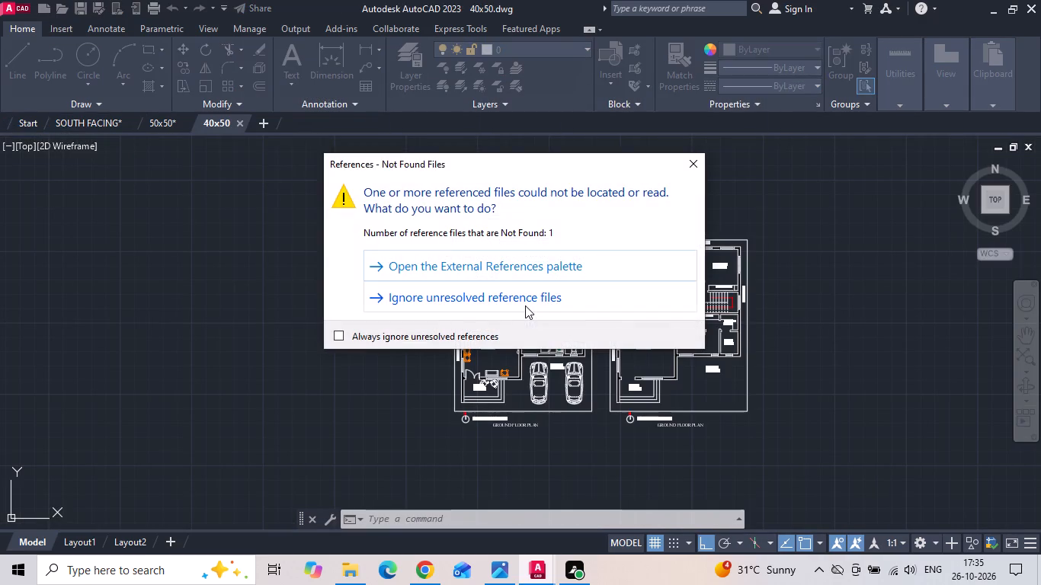
pyautogui.click(519, 269)
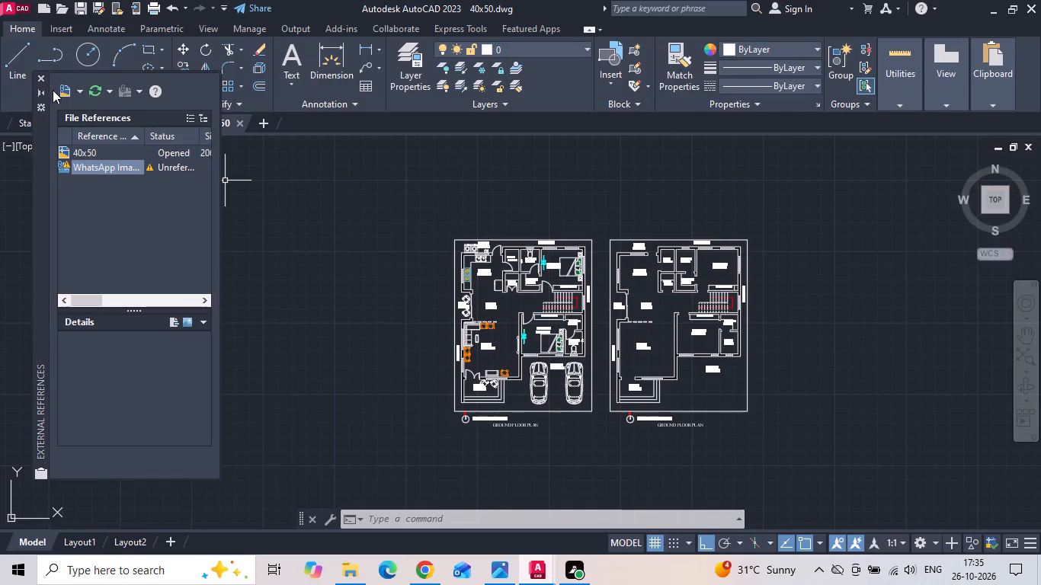
pyautogui.click(45, 81)
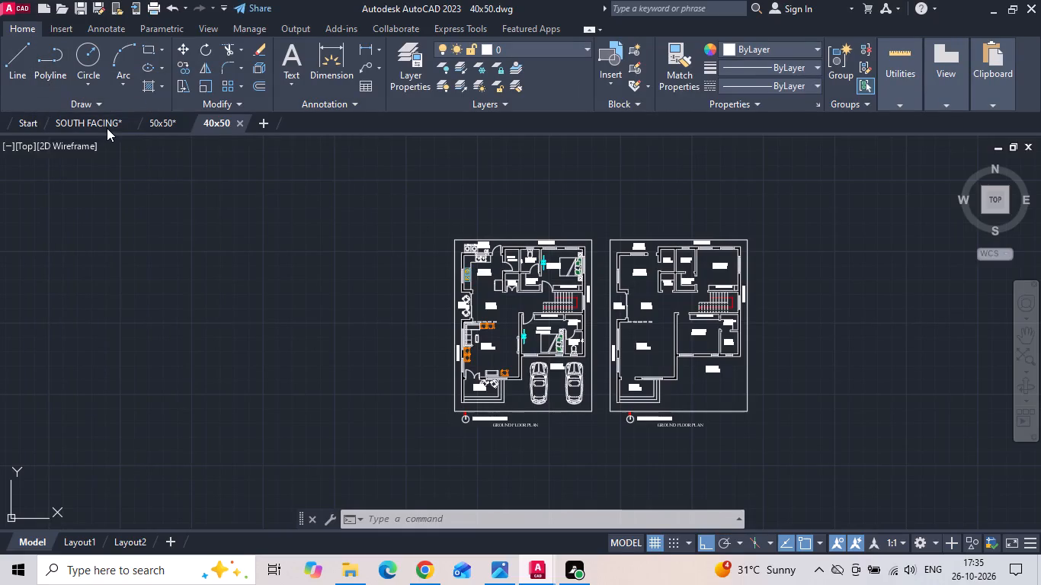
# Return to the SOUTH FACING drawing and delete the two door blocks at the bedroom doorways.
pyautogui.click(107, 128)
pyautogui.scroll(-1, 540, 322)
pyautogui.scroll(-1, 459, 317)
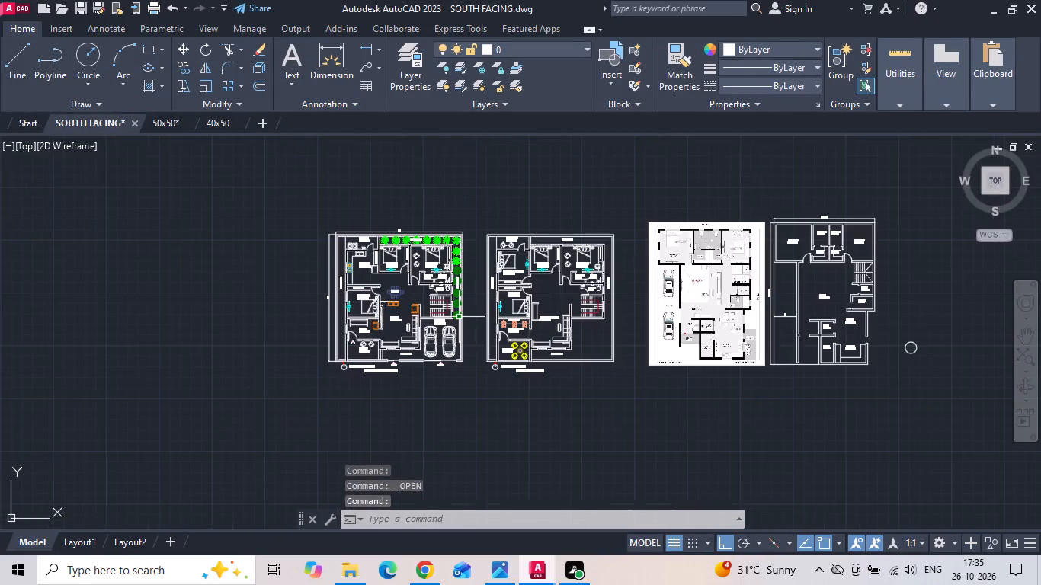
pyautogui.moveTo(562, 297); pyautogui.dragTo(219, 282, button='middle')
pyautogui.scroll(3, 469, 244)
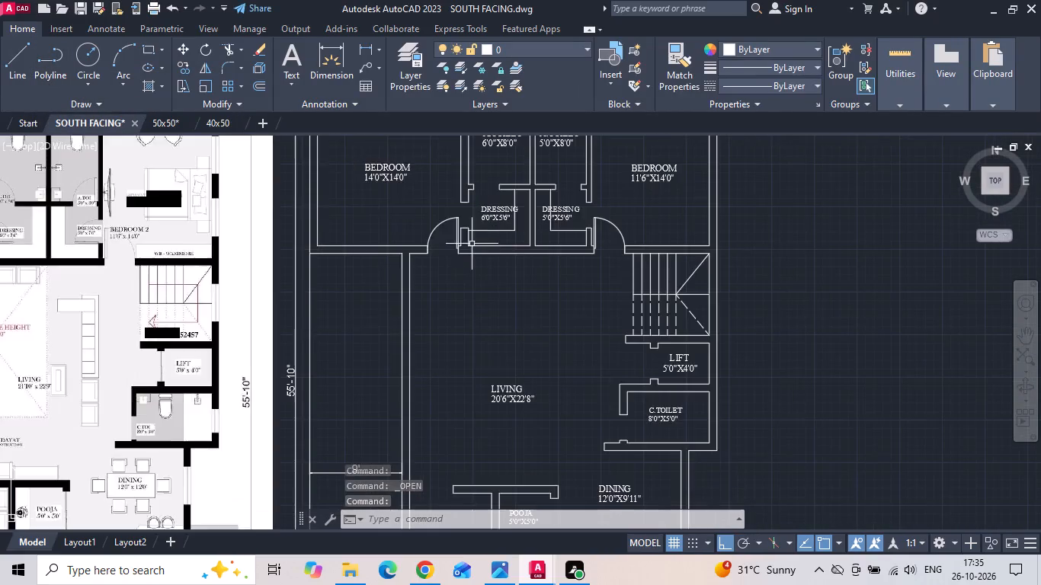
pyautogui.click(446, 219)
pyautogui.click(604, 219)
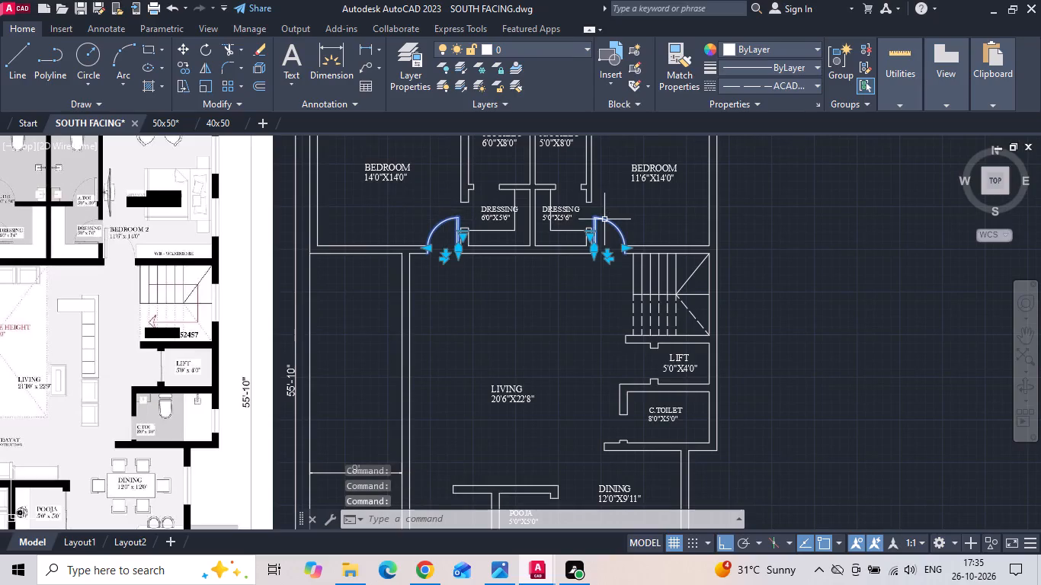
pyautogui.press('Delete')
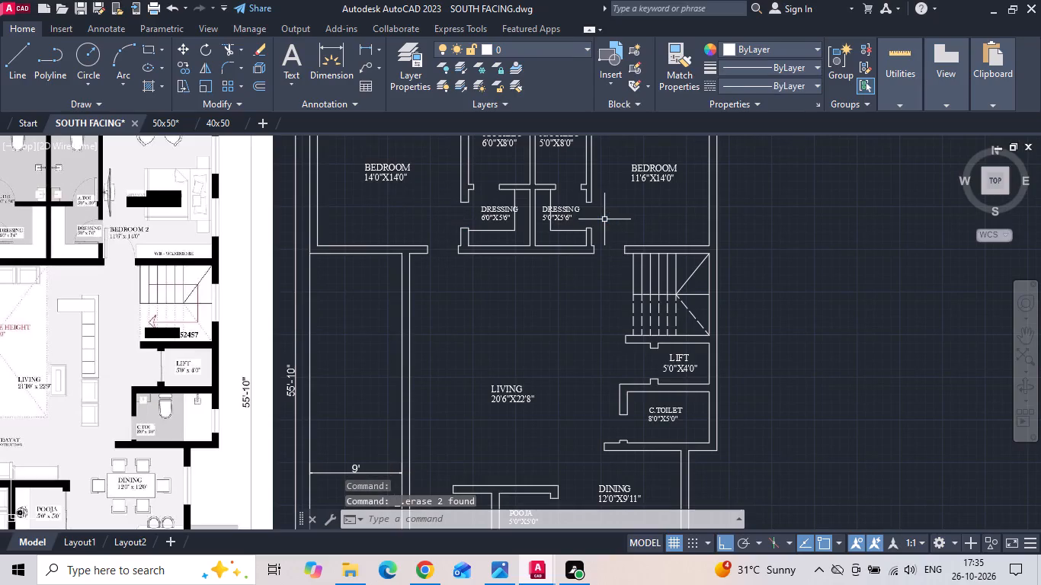
# In the 40x50 drawing, copy the sitout entrance double door, 12'0"X12'0" bedroom door, its attached toilet door and the pooja double door to the clipboard.
pyautogui.click(222, 126)
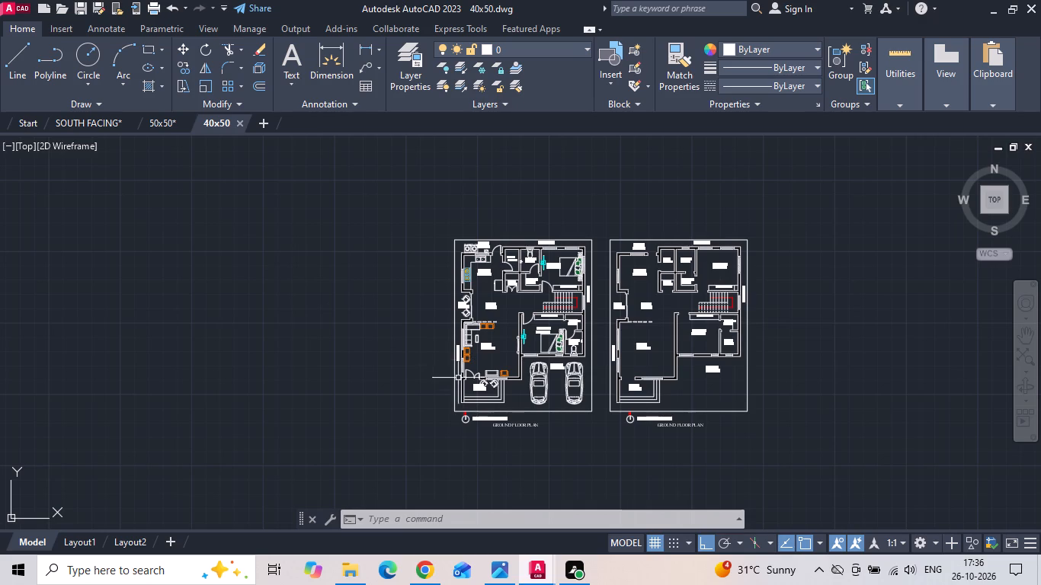
pyautogui.scroll(3, 469, 392)
pyautogui.click(481, 331)
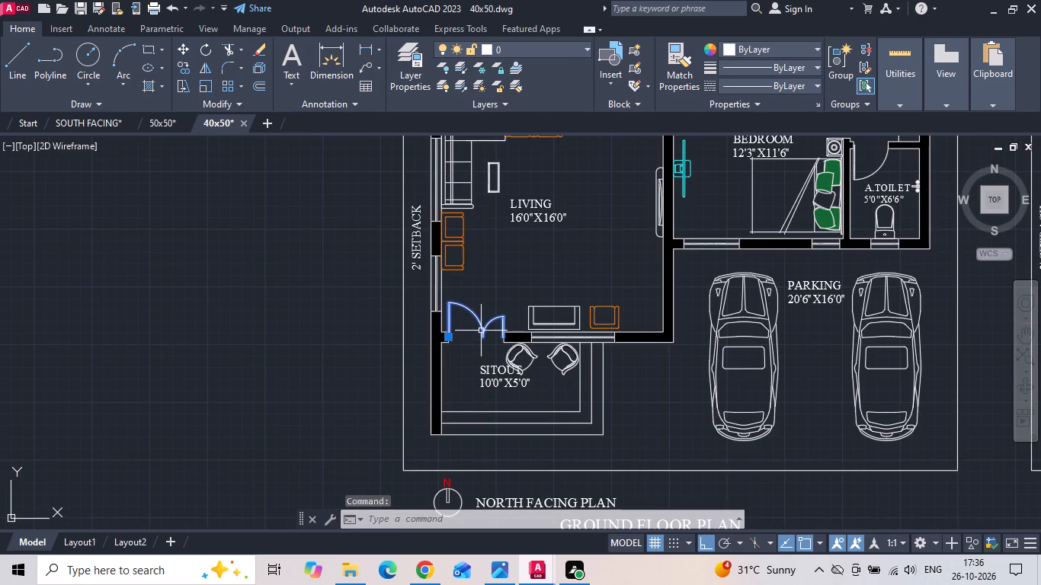
pyautogui.moveTo(481, 331); pyautogui.dragTo(341, 462, button='middle')
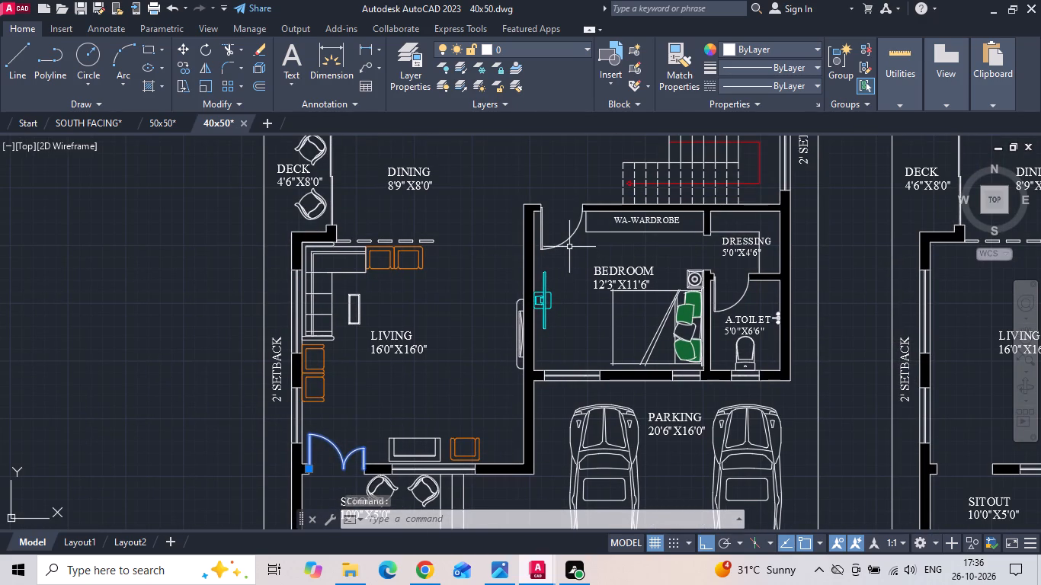
pyautogui.moveTo(569, 237); pyautogui.dragTo(506, 427, button='middle')
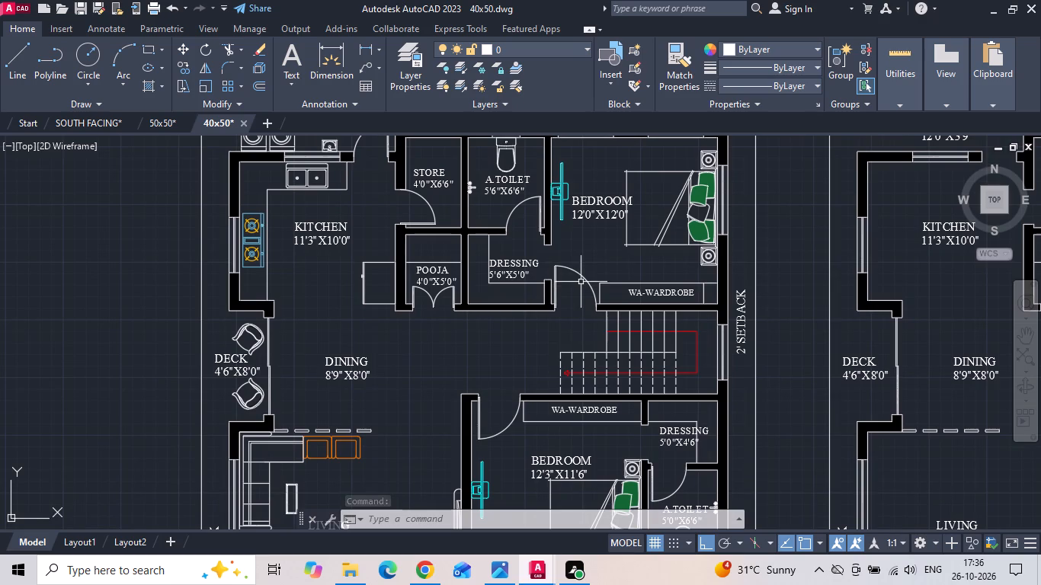
pyautogui.click(580, 270)
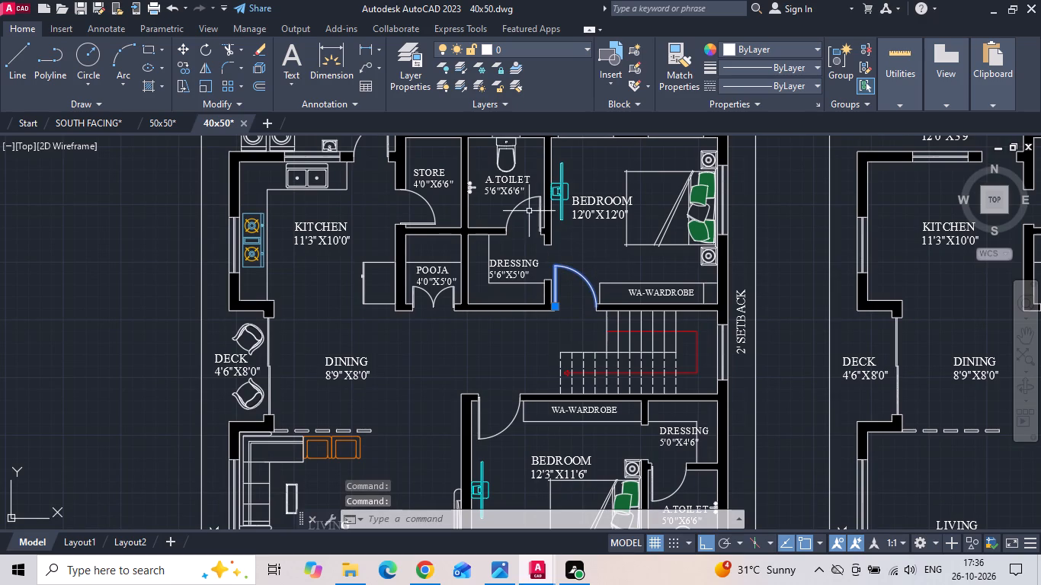
pyautogui.click(514, 204)
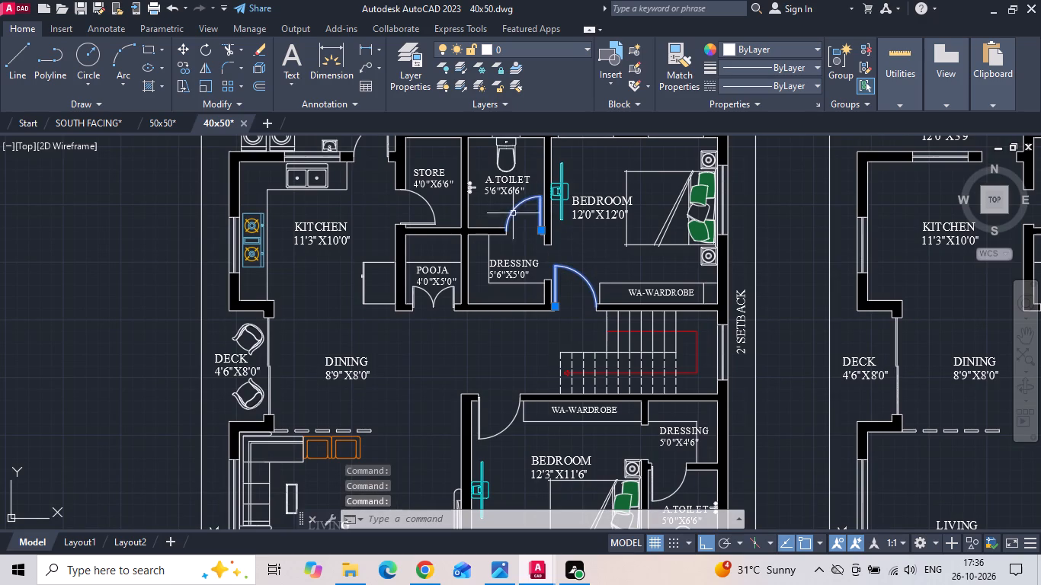
pyautogui.click(431, 307)
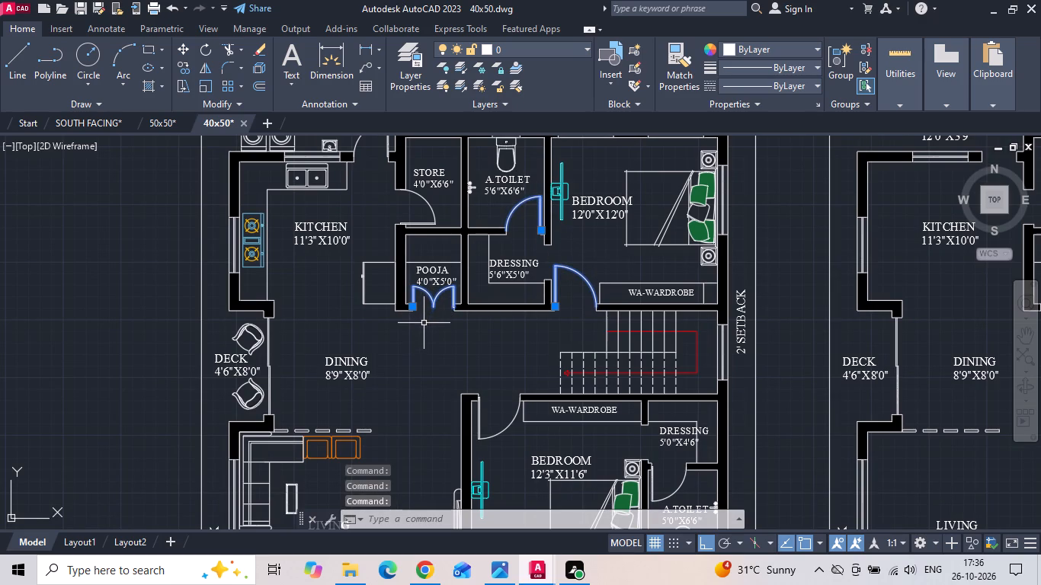
pyautogui.hotkey('ctrl', 'c')
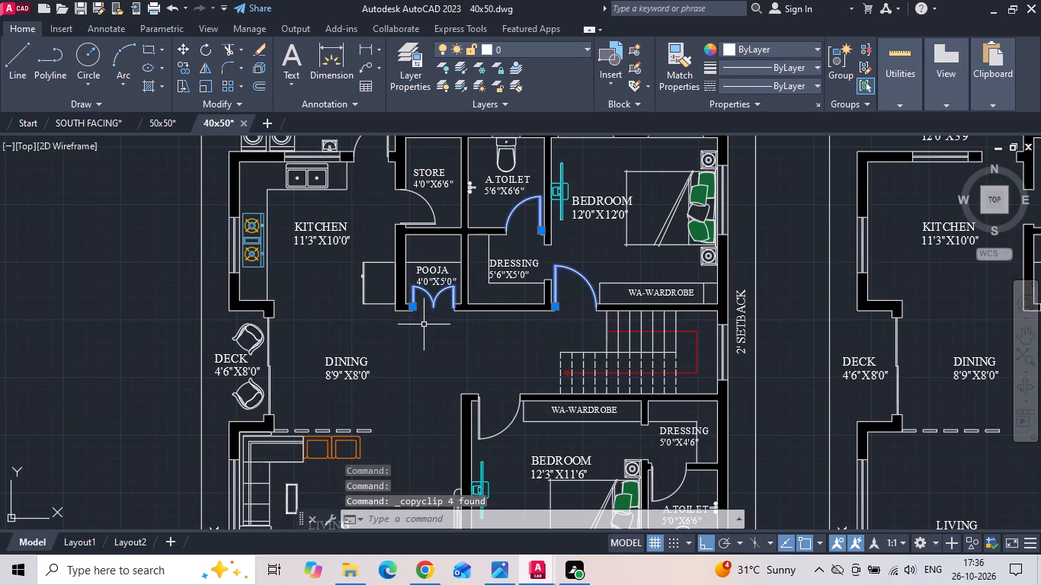
# Paste the four copied door blocks into the empty space east of the new plan in the SOUTH FACING drawing.
pyautogui.click(82, 122)
pyautogui.hotkey('ctrl', 'v')
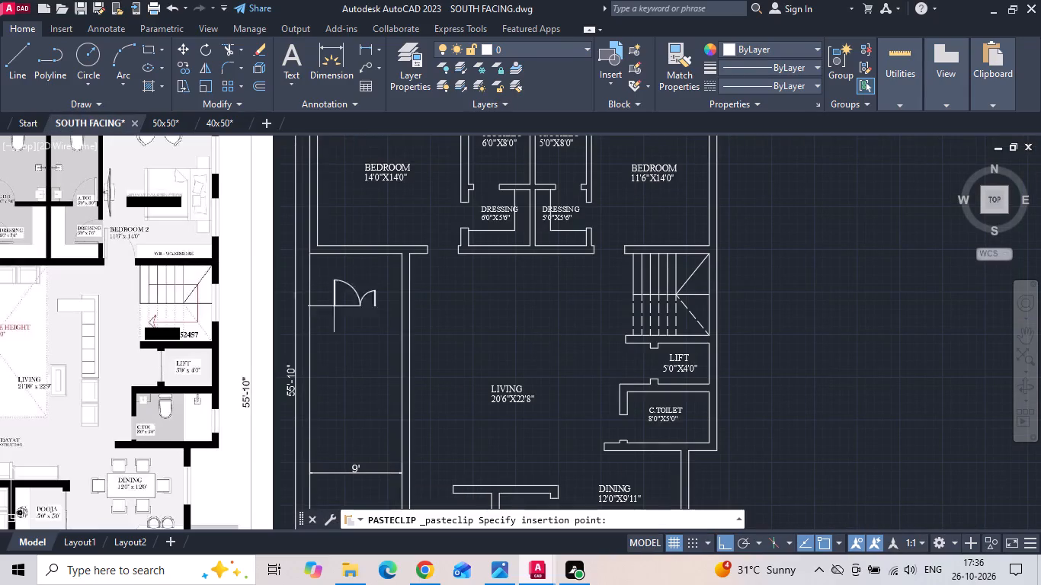
pyautogui.scroll(-1, 452, 322)
pyautogui.scroll(-2, 439, 424)
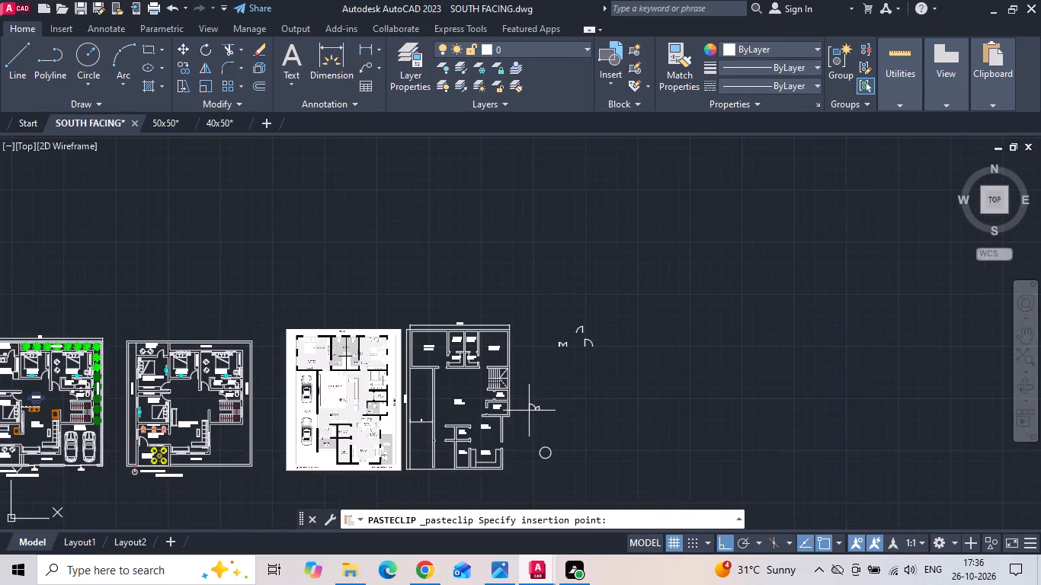
pyautogui.click(529, 409)
# Move the unequal double door by its outer bottom corner to the midpoint of the wall end at the entrance opening west of the pooja room.
pyautogui.scroll(2, 529, 409)
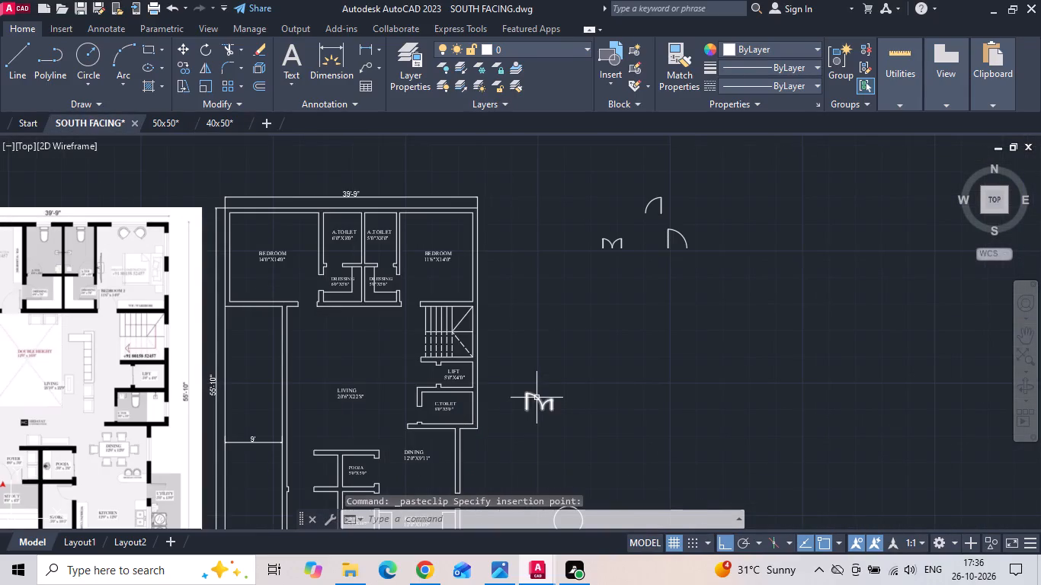
pyautogui.click(537, 398)
pyautogui.rightClick(529, 346)
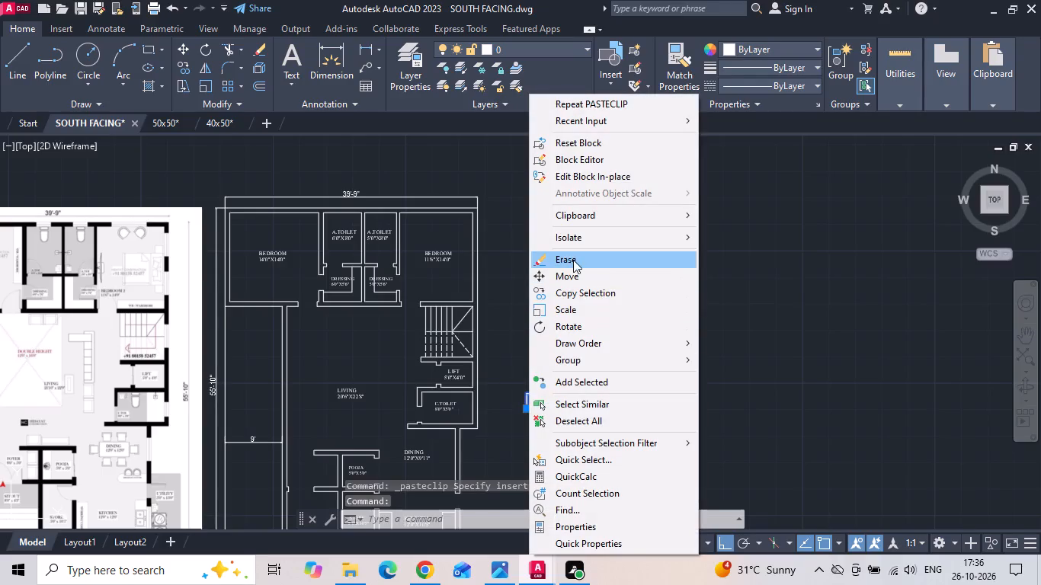
pyautogui.click(578, 275)
pyautogui.moveTo(574, 333); pyautogui.dragTo(657, 242, button='middle')
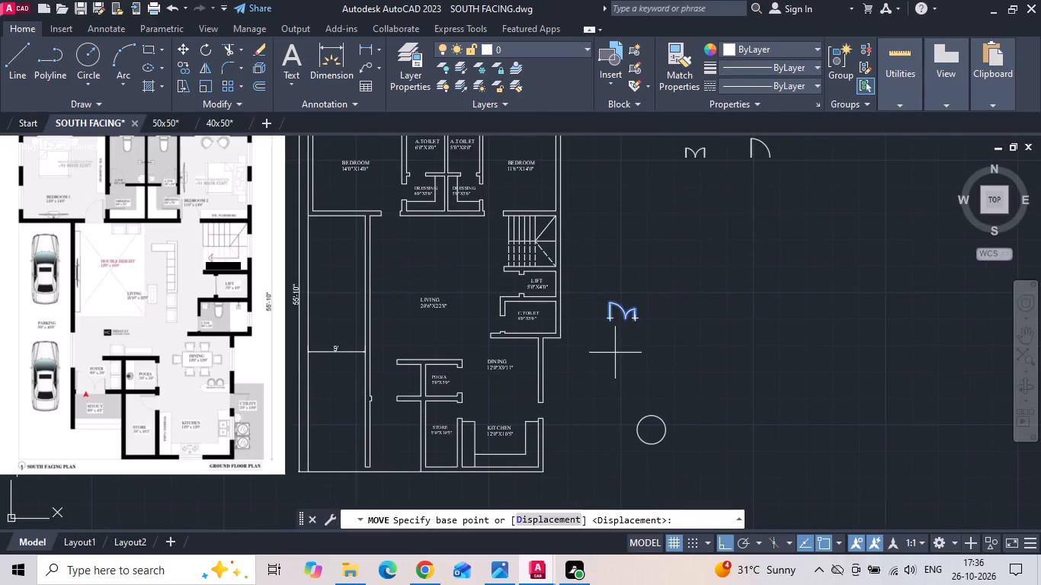
pyautogui.scroll(1, 615, 354)
pyautogui.scroll(6, 654, 286)
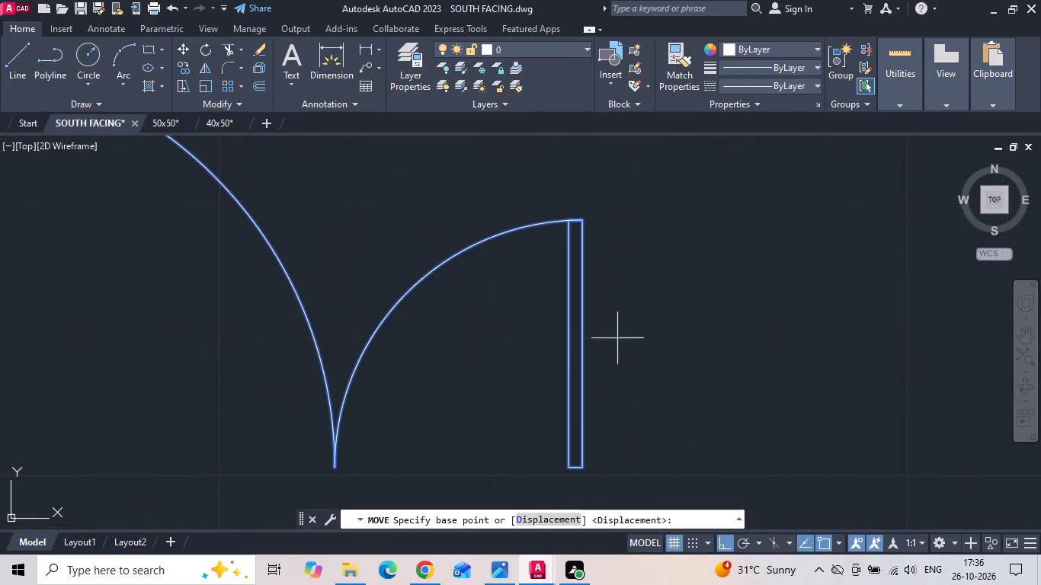
pyautogui.click(581, 469)
pyautogui.scroll(-3, 676, 356)
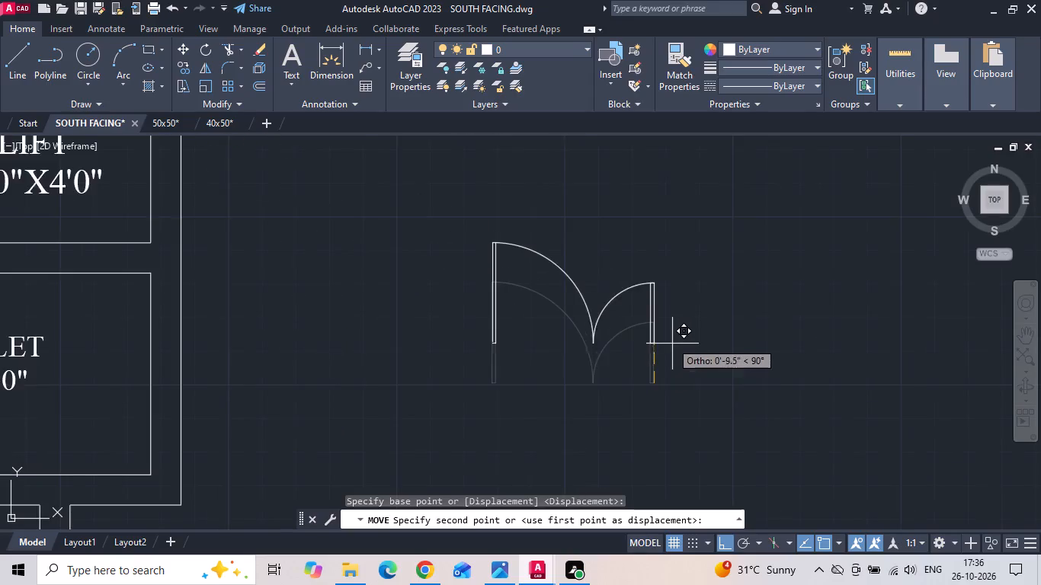
pyautogui.scroll(-2, 664, 336)
pyautogui.moveTo(603, 248); pyautogui.dragTo(643, 197, button='middle')
pyautogui.scroll(-1, 636, 219)
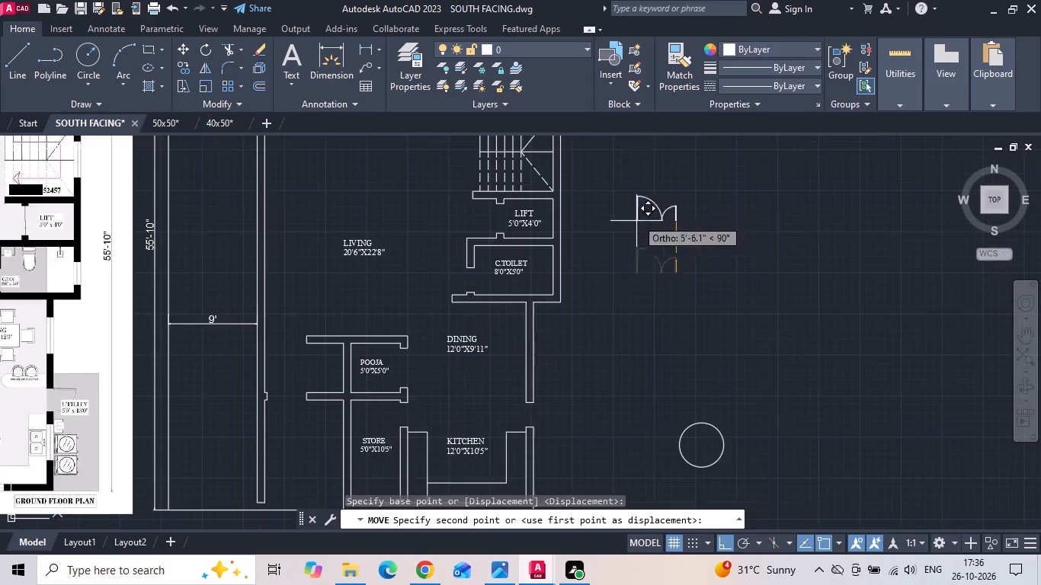
pyautogui.scroll(3, 299, 401)
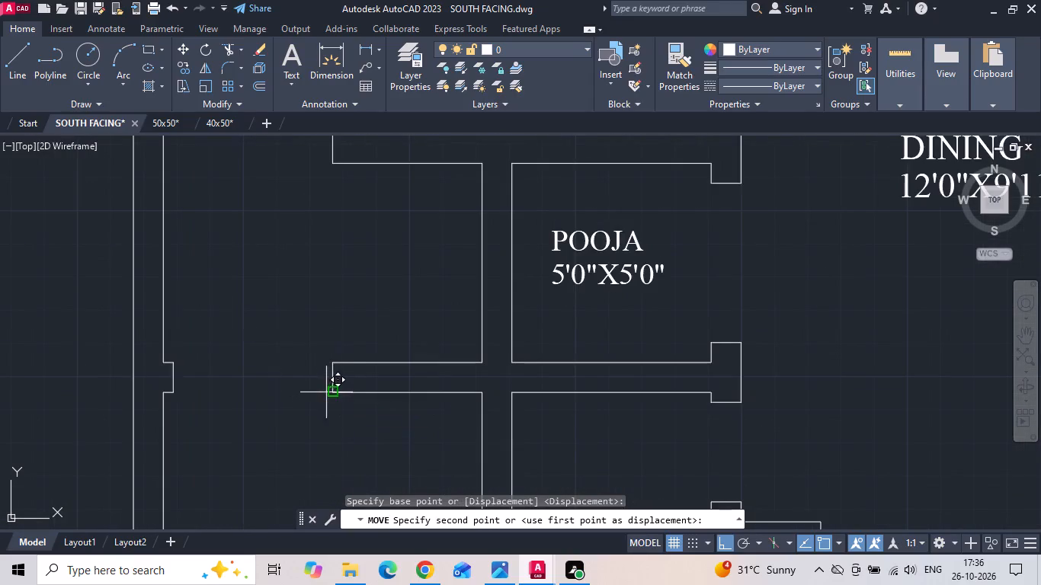
pyautogui.click(327, 382)
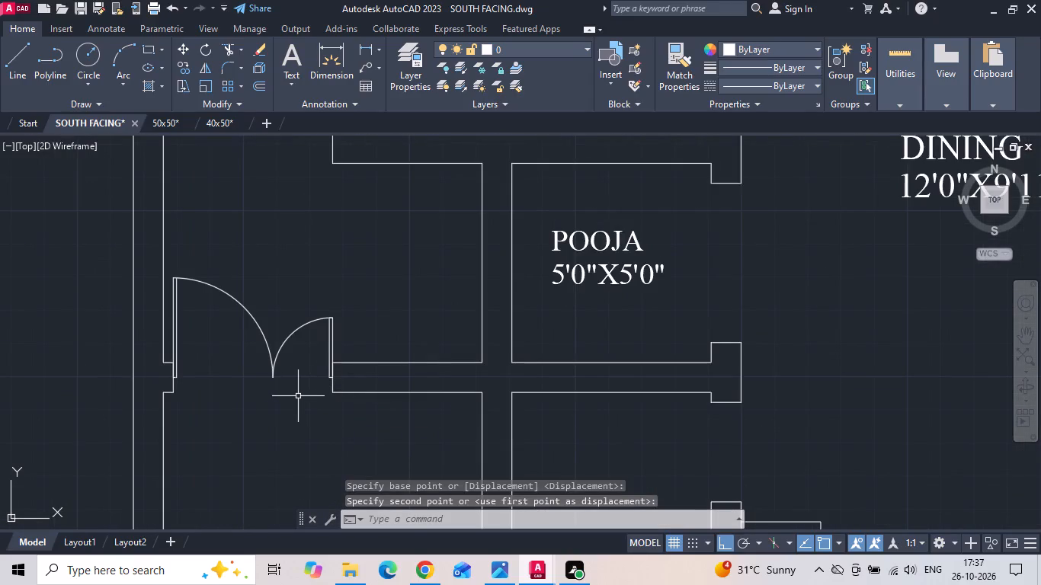
# Move the pasted pooja double door into the dining area beside the pooja room, with Ortho turned off for free placement.
pyautogui.scroll(-3, 298, 396)
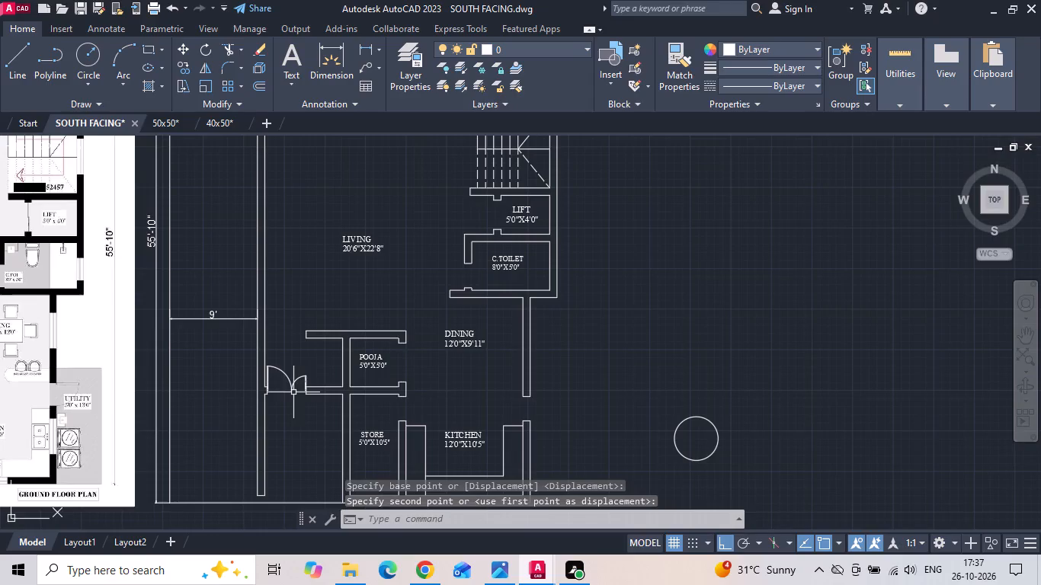
pyautogui.scroll(-2, 307, 365)
pyautogui.scroll(2, 485, 233)
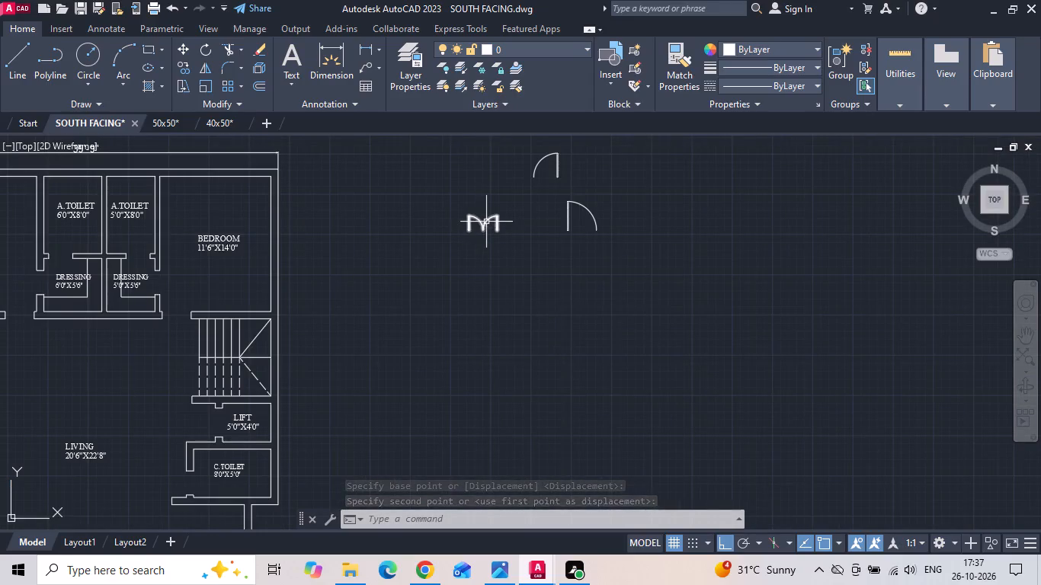
pyautogui.click(486, 222)
pyautogui.rightClick(482, 218)
pyautogui.click(504, 284)
pyautogui.click(488, 251)
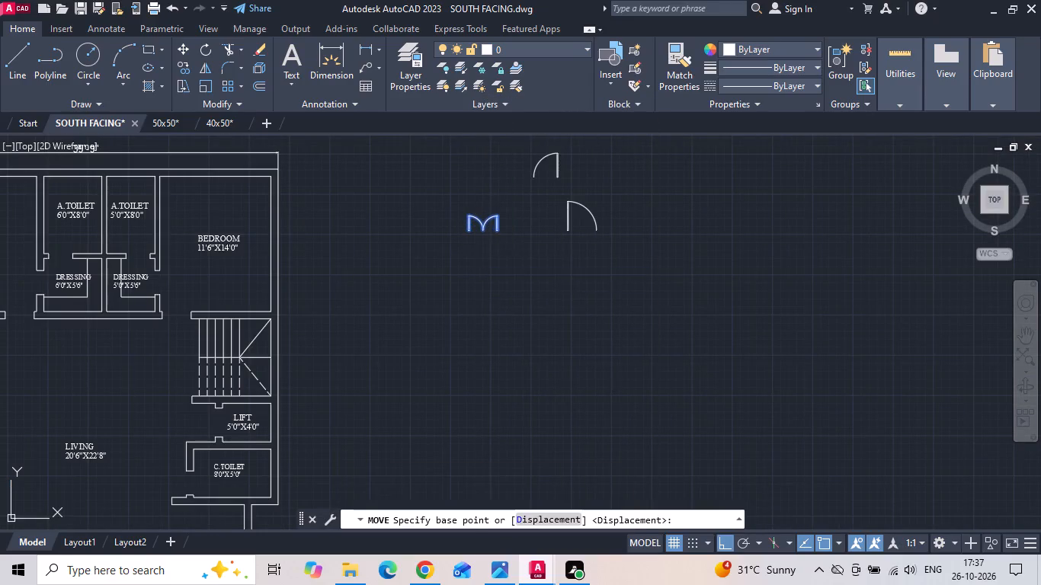
pyautogui.scroll(-1, 417, 347)
pyautogui.moveTo(427, 333); pyautogui.dragTo(541, 190, button='middle')
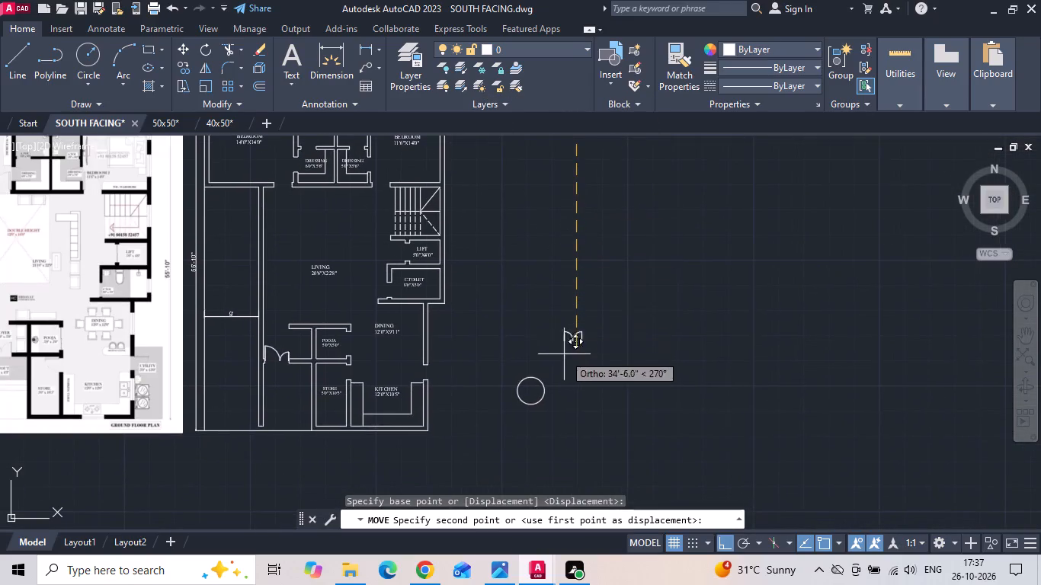
pyautogui.click(725, 541)
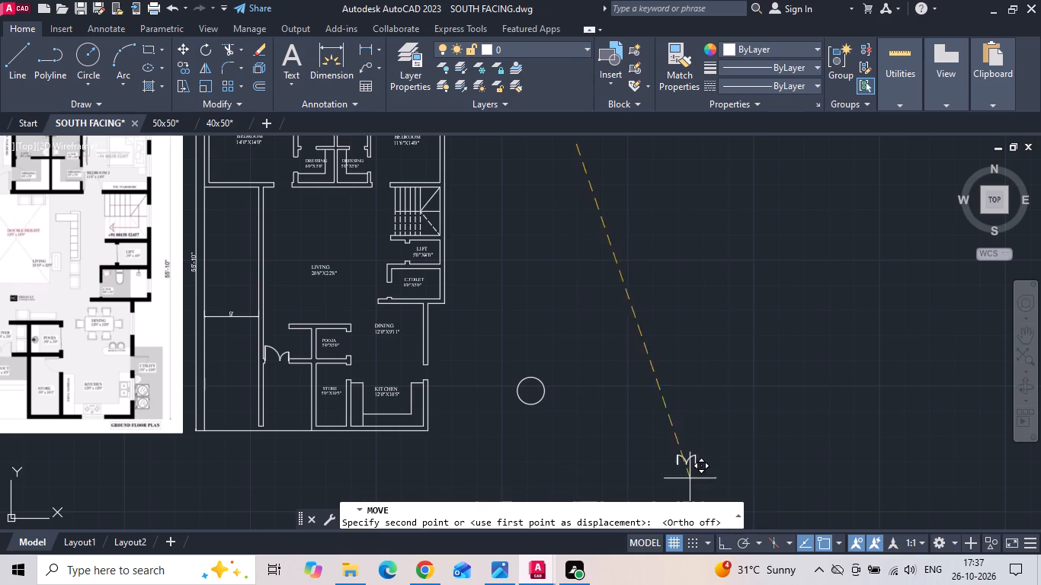
pyautogui.scroll(3, 345, 363)
pyautogui.click(484, 371)
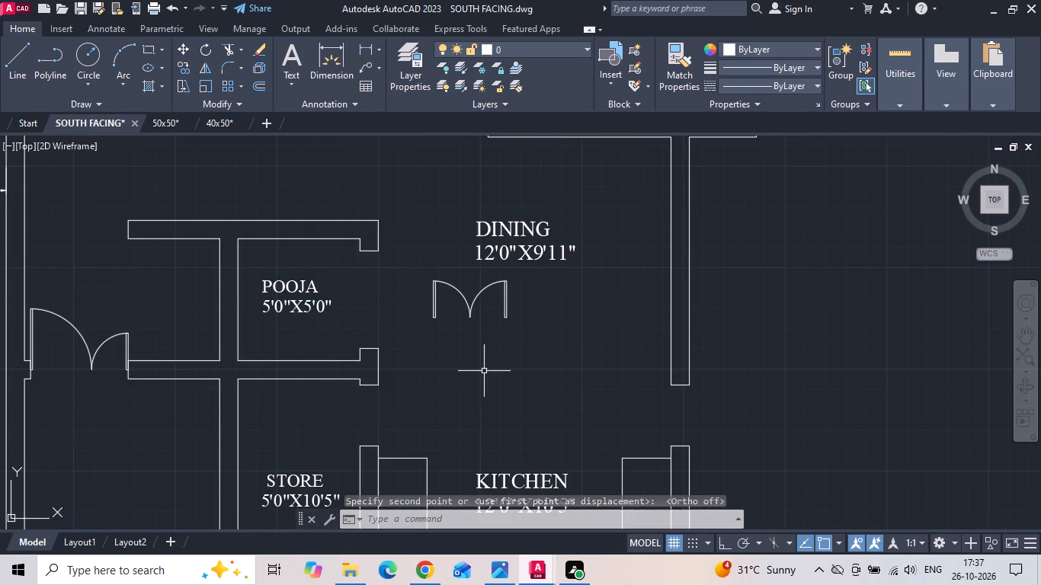
pyautogui.press('Escape')
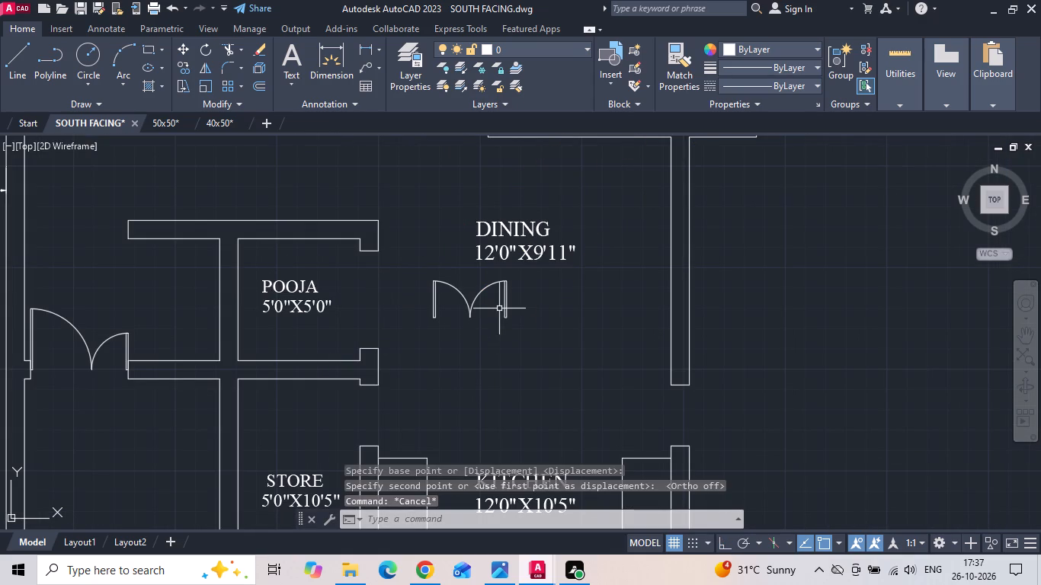
# Rotate the pooja double door 90° counterclockwise with Ortho on, so its leaves swing toward the pooja room.
pyautogui.click(499, 308)
pyautogui.click(463, 311)
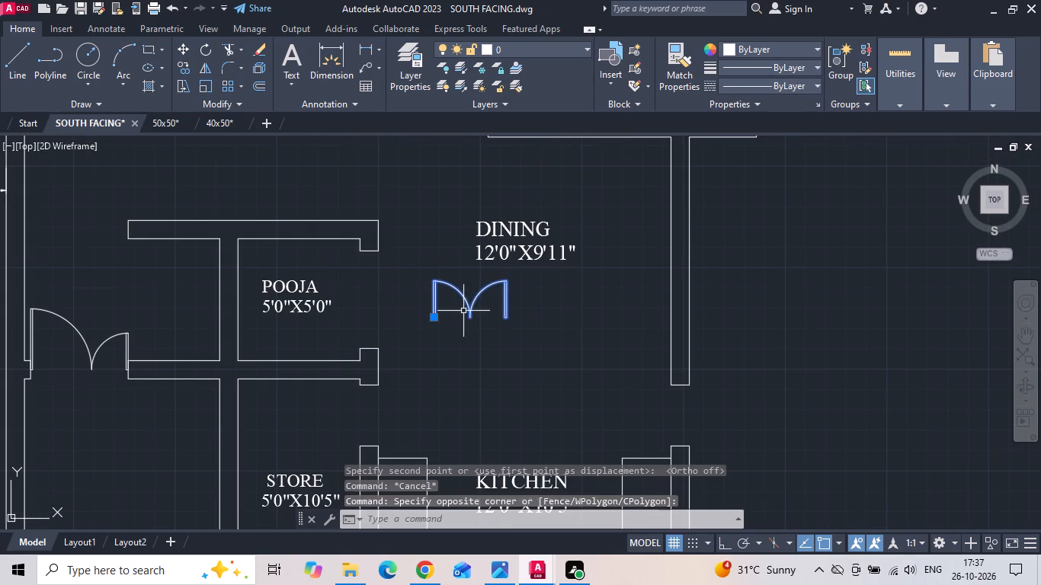
pyautogui.rightClick(463, 311)
pyautogui.click(478, 328)
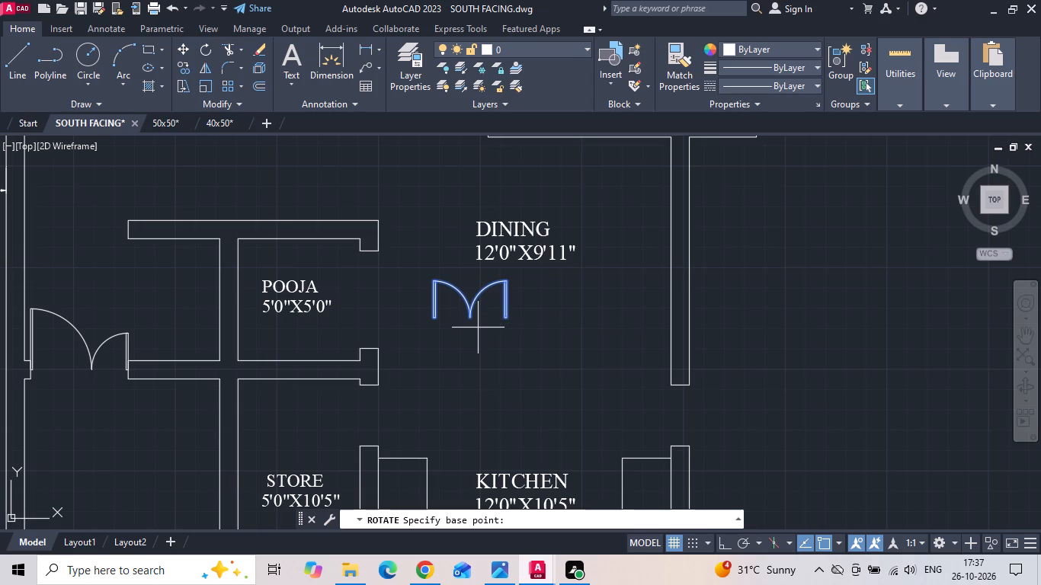
pyautogui.press('F8')
pyautogui.click(469, 348)
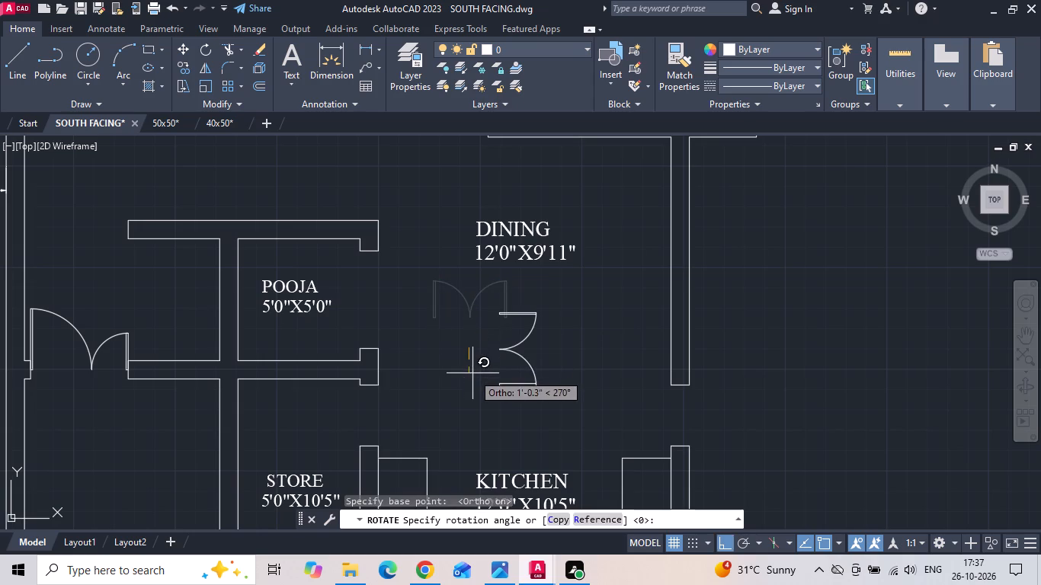
pyautogui.click(449, 218)
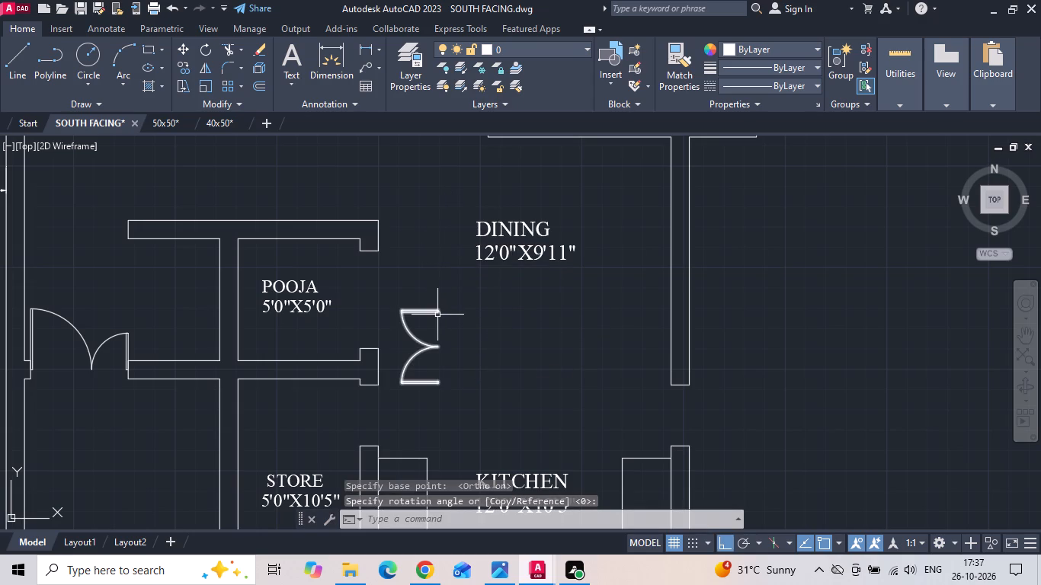
# Move the rotated double door into the pooja room's doorway, between the two wall jambs facing the dining area.
pyautogui.click(434, 312)
pyautogui.rightClick(384, 262)
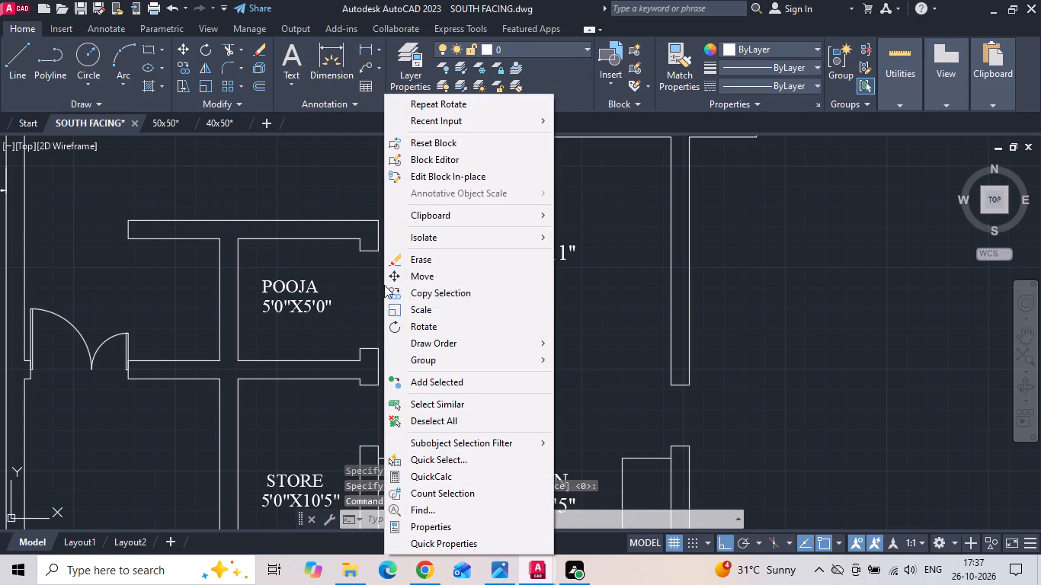
pyautogui.click(425, 270)
pyautogui.scroll(2, 413, 280)
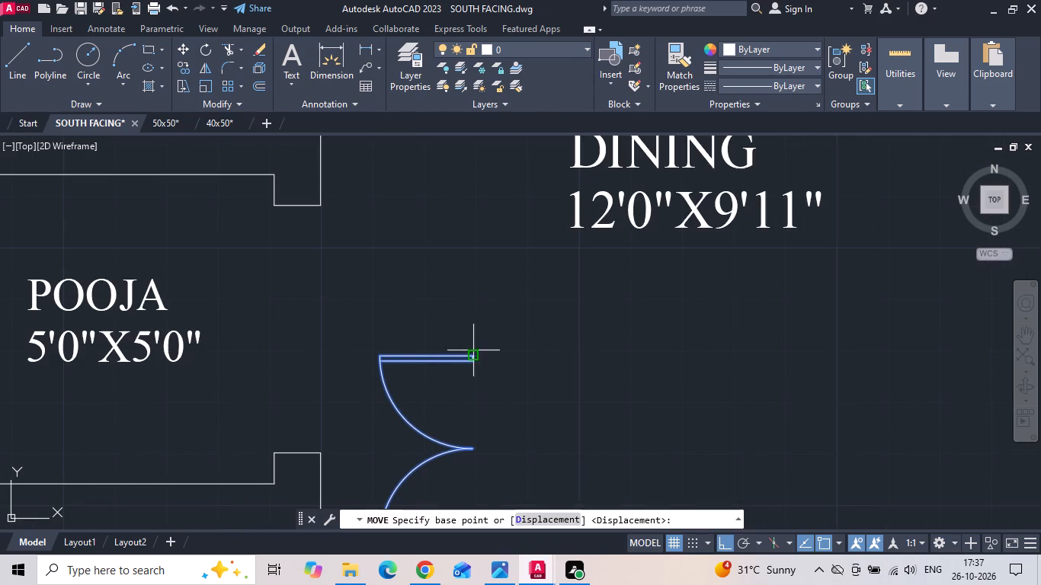
pyautogui.click(476, 342)
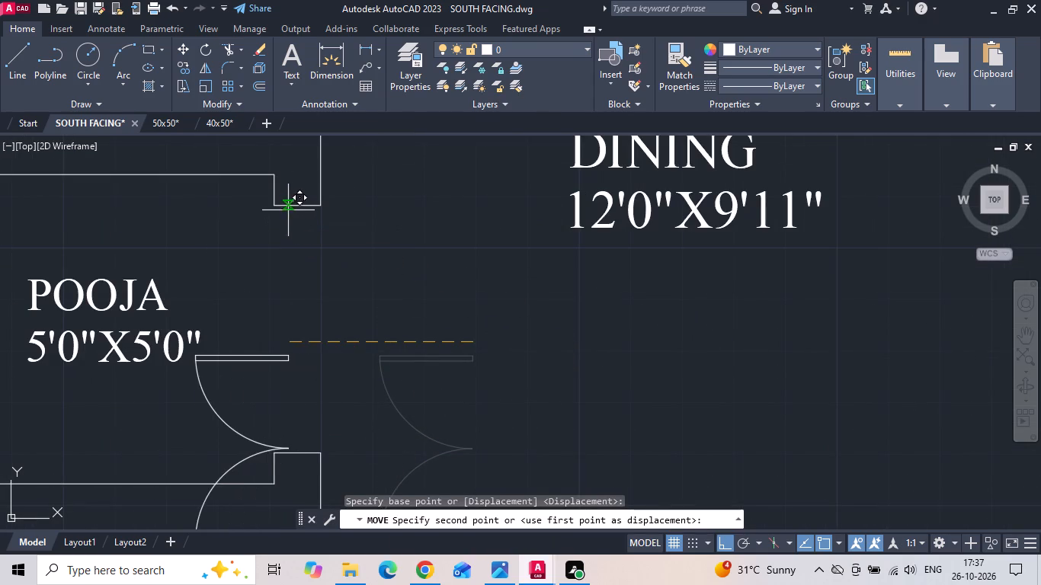
pyautogui.click(293, 209)
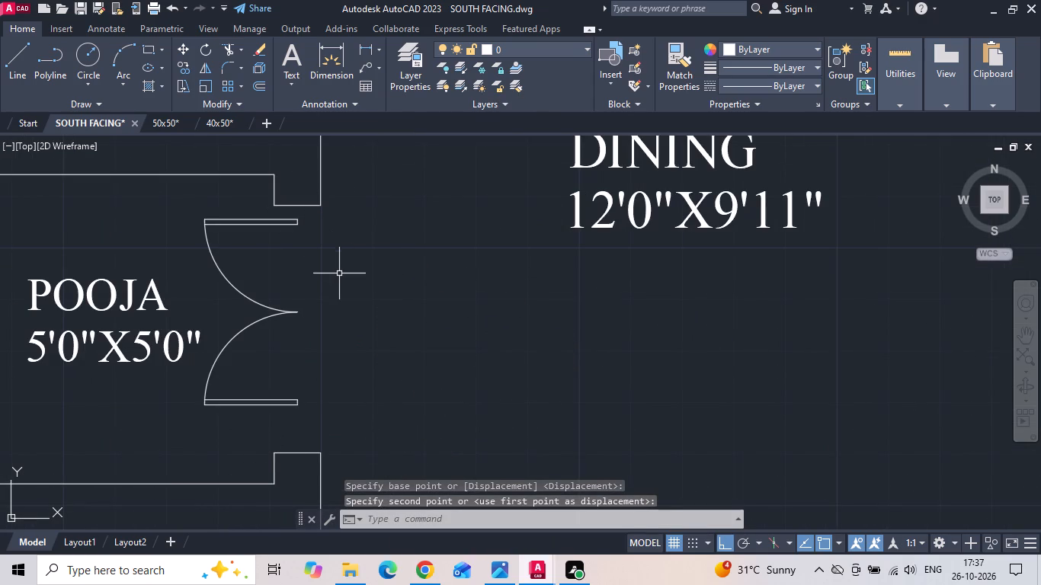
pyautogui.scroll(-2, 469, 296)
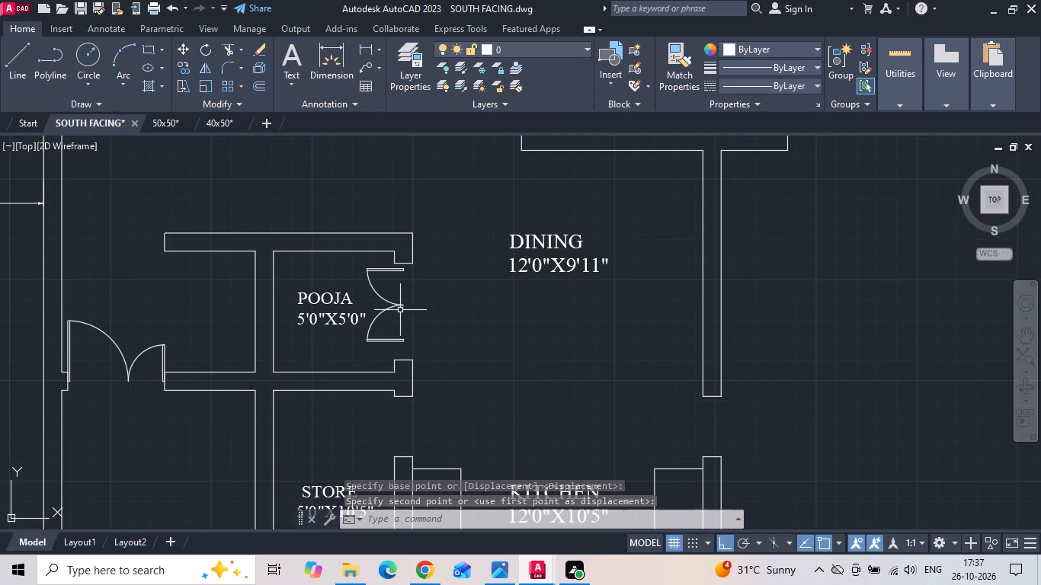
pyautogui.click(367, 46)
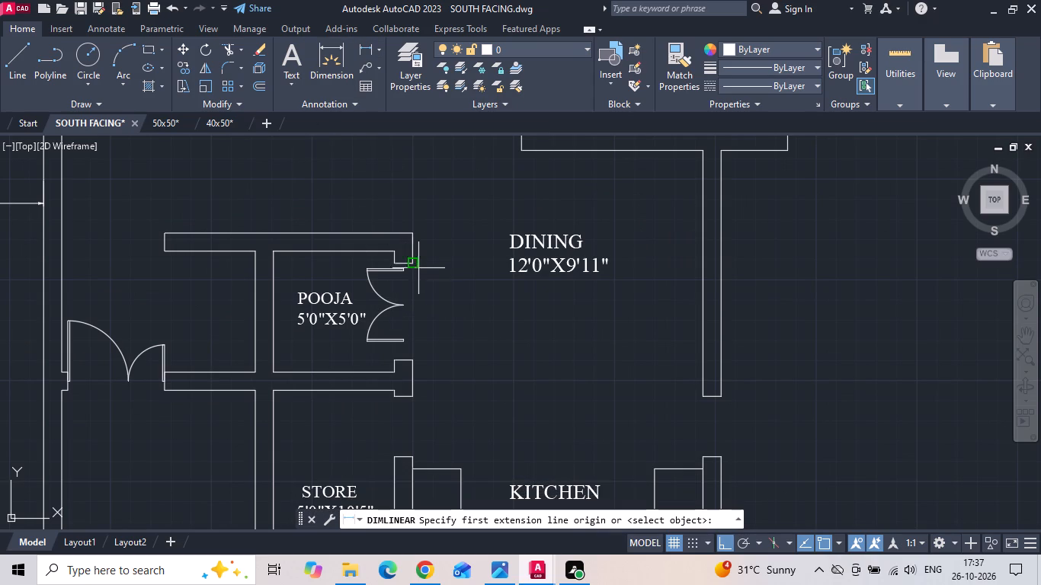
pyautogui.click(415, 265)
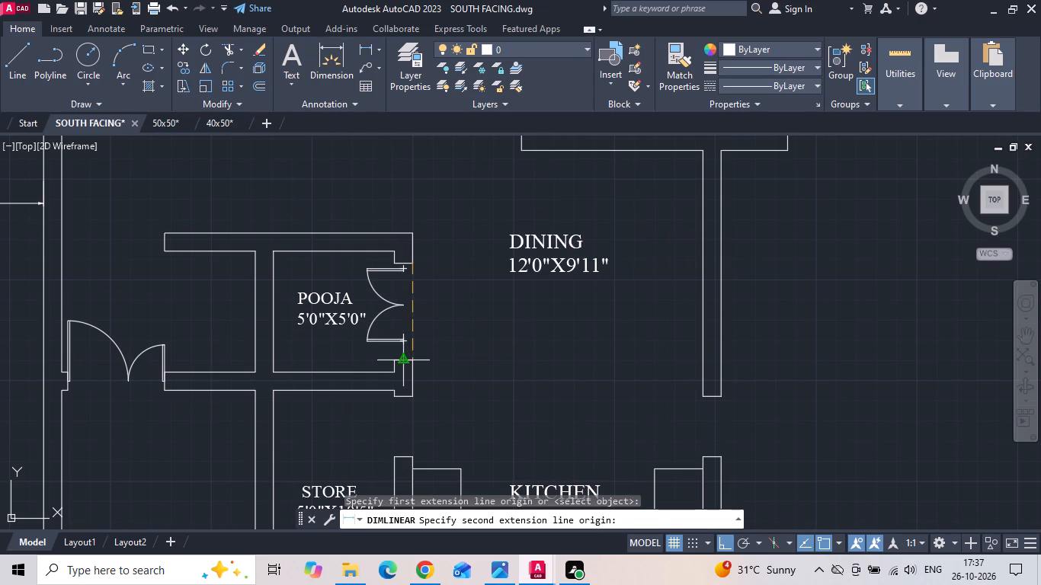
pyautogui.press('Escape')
# Narrow the pooja doorway by moving the end line of each jamb 6" into the opening.
pyautogui.scroll(2, 408, 362)
pyautogui.scroll(-1, 399, 356)
pyautogui.click(399, 359)
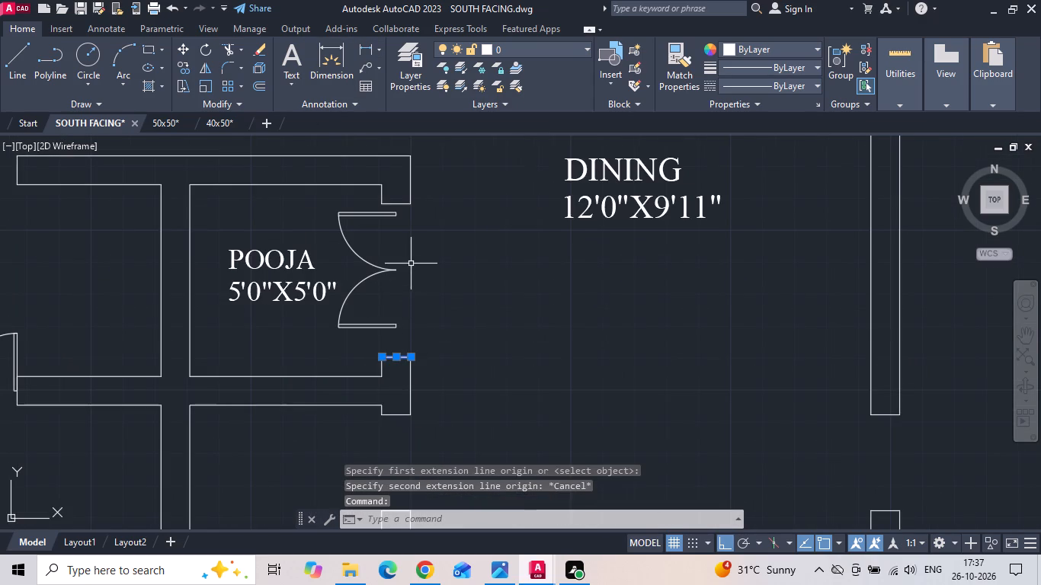
pyautogui.rightClick(411, 264)
pyautogui.click(445, 279)
pyautogui.click(493, 337)
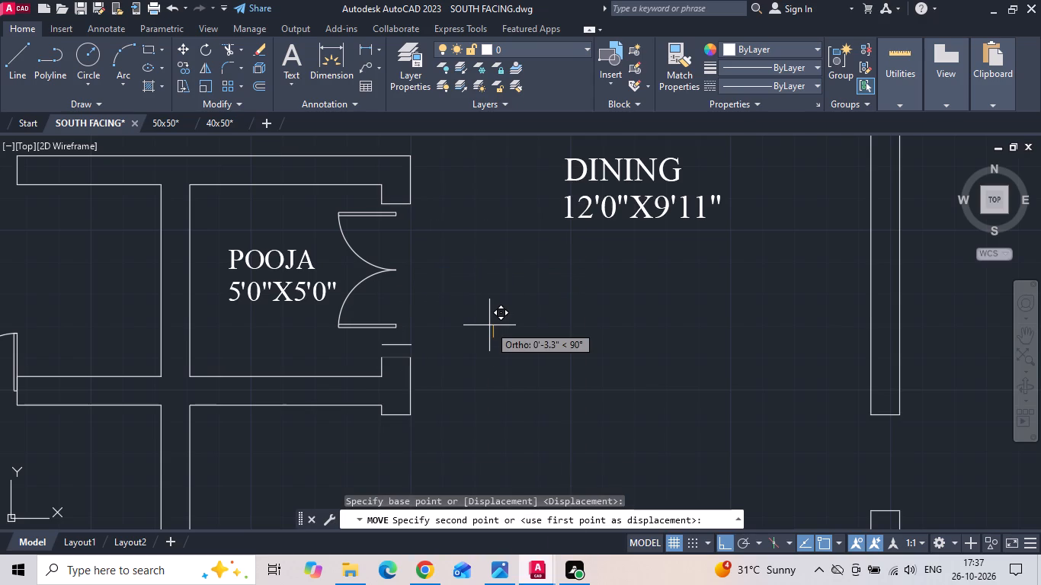
pyautogui.write('6')
pyautogui.press('space')
pyautogui.click(399, 206)
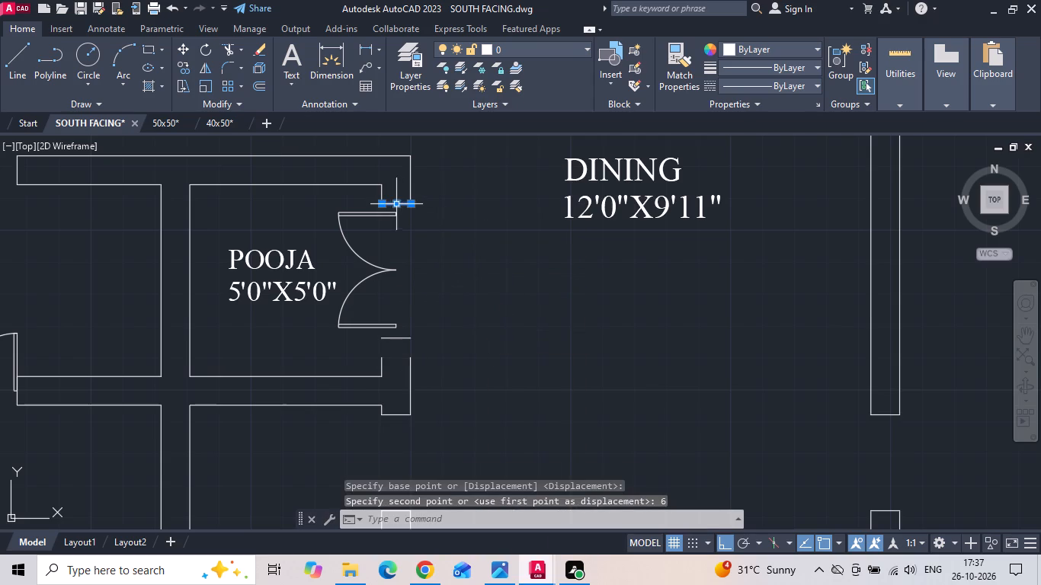
pyautogui.rightClick(491, 204)
pyautogui.click(521, 284)
pyautogui.moveTo(530, 282); pyautogui.dragTo(513, 340)
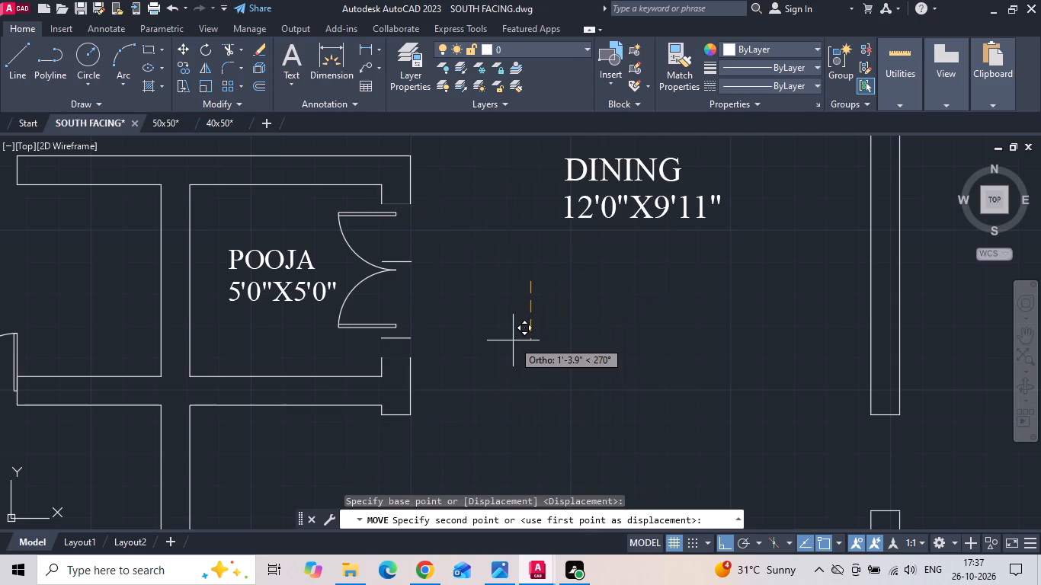
pyautogui.write('6')
pyautogui.press('space')
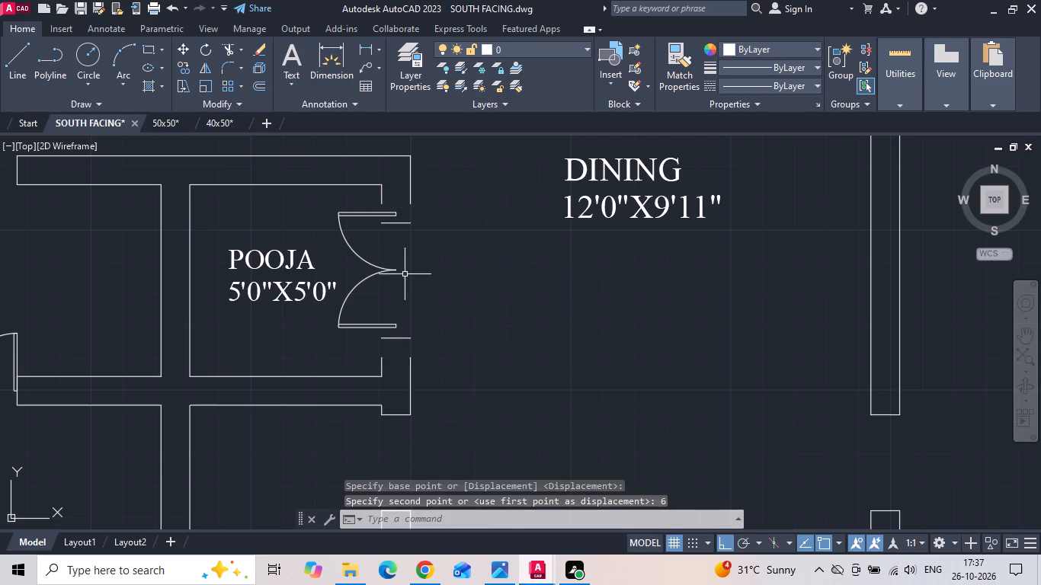
# Move the pooja double door by its upper leaf's outer corner to the midpoint of the relocated upper jamb end line.
pyautogui.click(399, 270)
pyautogui.click(389, 262)
pyautogui.rightClick(389, 262)
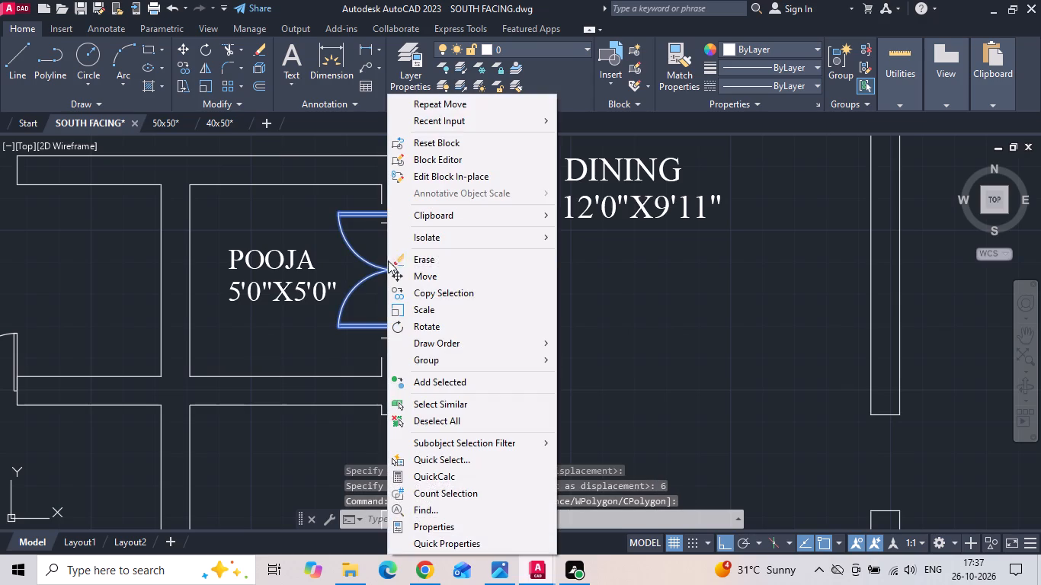
pyautogui.click(399, 273)
pyautogui.scroll(2, 394, 199)
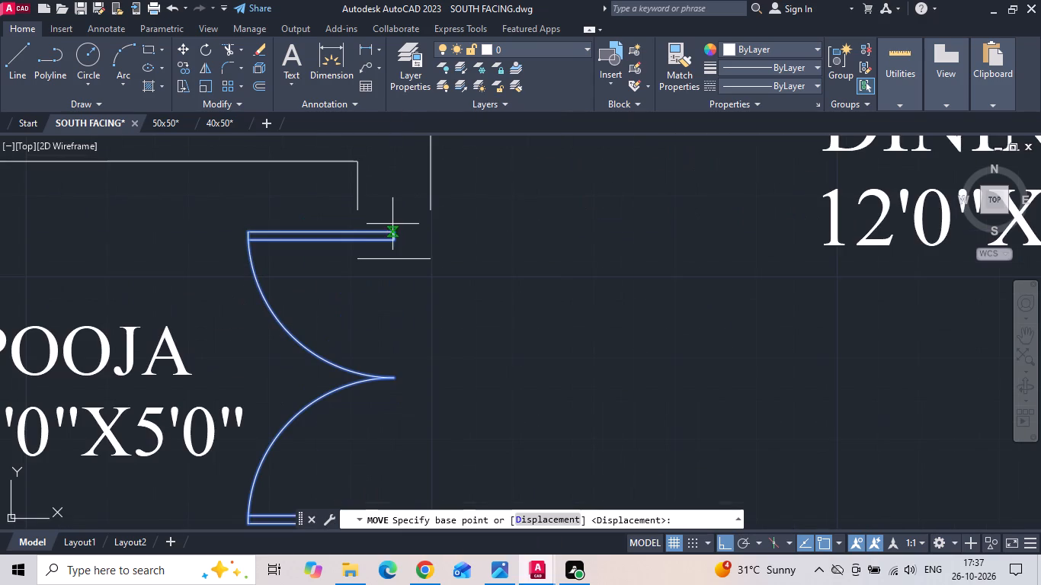
pyautogui.click(394, 229)
pyautogui.click(395, 254)
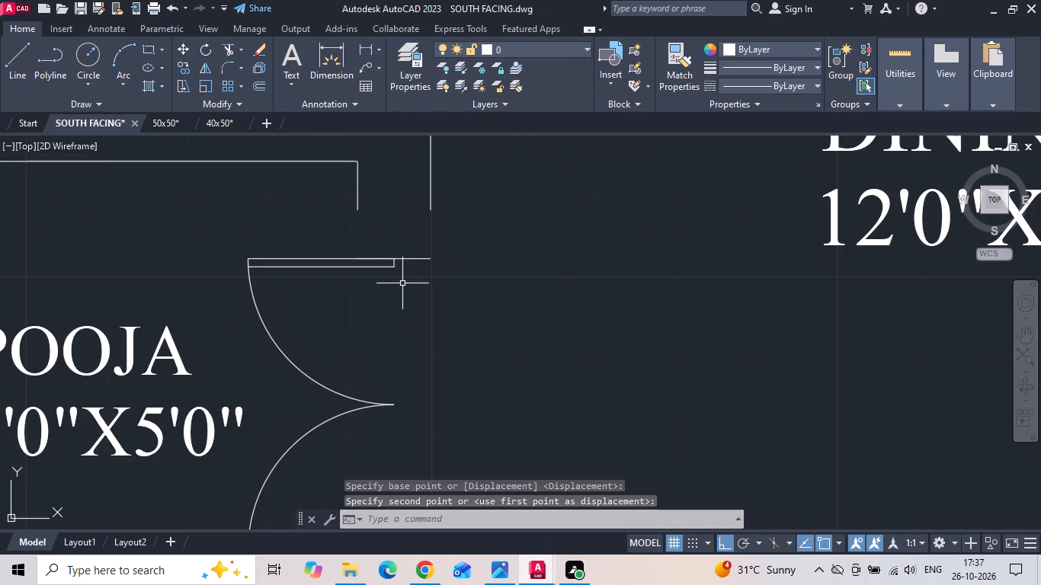
# Extend the side lines of both pooja doorway jambs to meet their relocated end lines.
pyautogui.press('e')
pyautogui.press('x')
pyautogui.press('space')
pyautogui.moveTo(318, 194); pyautogui.dragTo(326, 192)
pyautogui.click(453, 186)
pyautogui.scroll(-2, 451, 216)
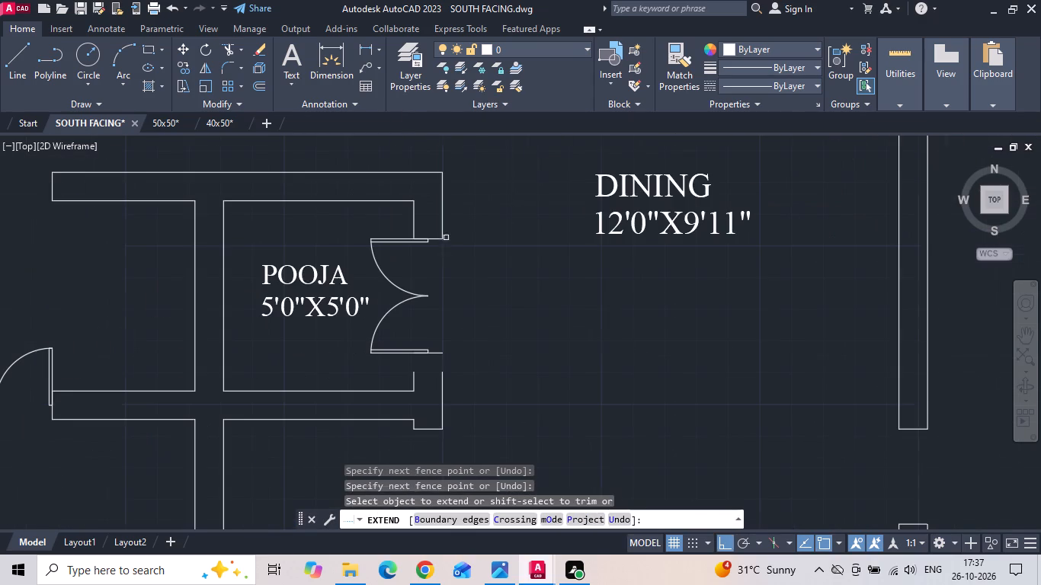
pyautogui.click(451, 372)
pyautogui.click(380, 372)
pyautogui.press('Escape')
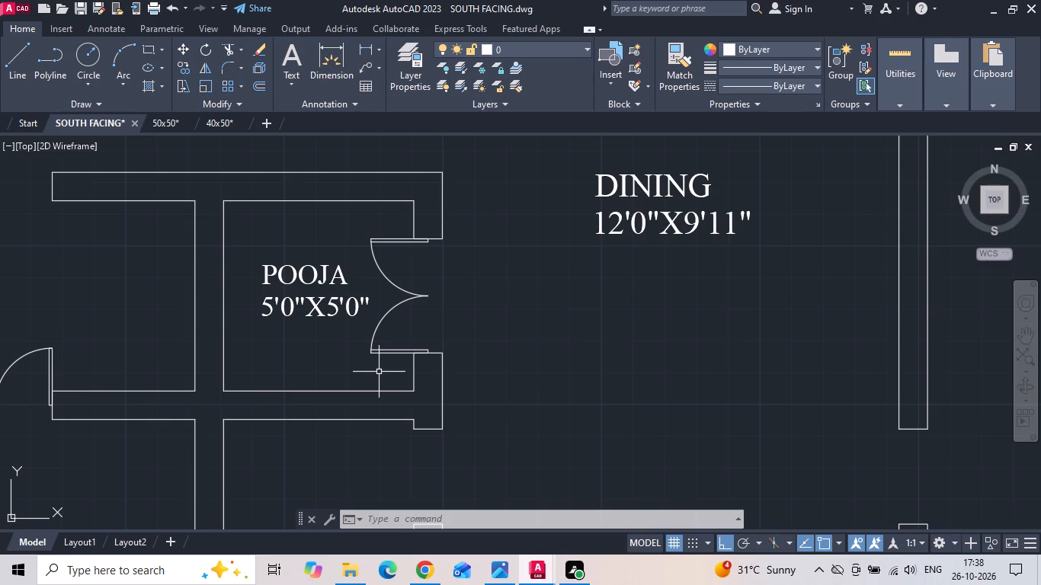
pyautogui.press('Escape')
# Save the south-facing drawing.
pyautogui.hotkey('ctrl', 's')
pyautogui.hotkey('ctrl', 's')
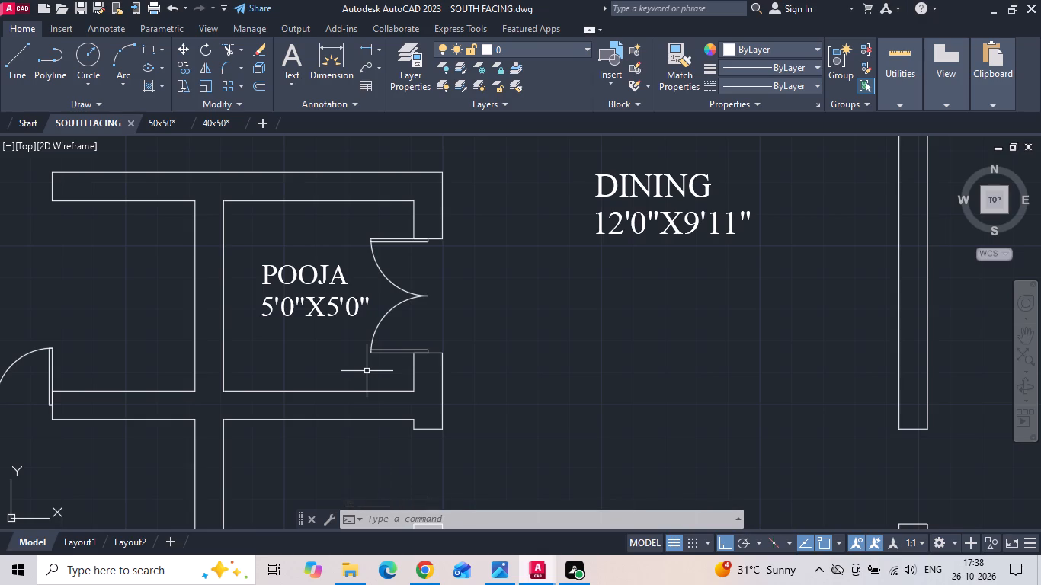
# Move the larger loose single door by its arc end to the midpoint of the wall end at the 11'6"X14'0" bedroom doorway.
pyautogui.scroll(-4, 367, 371)
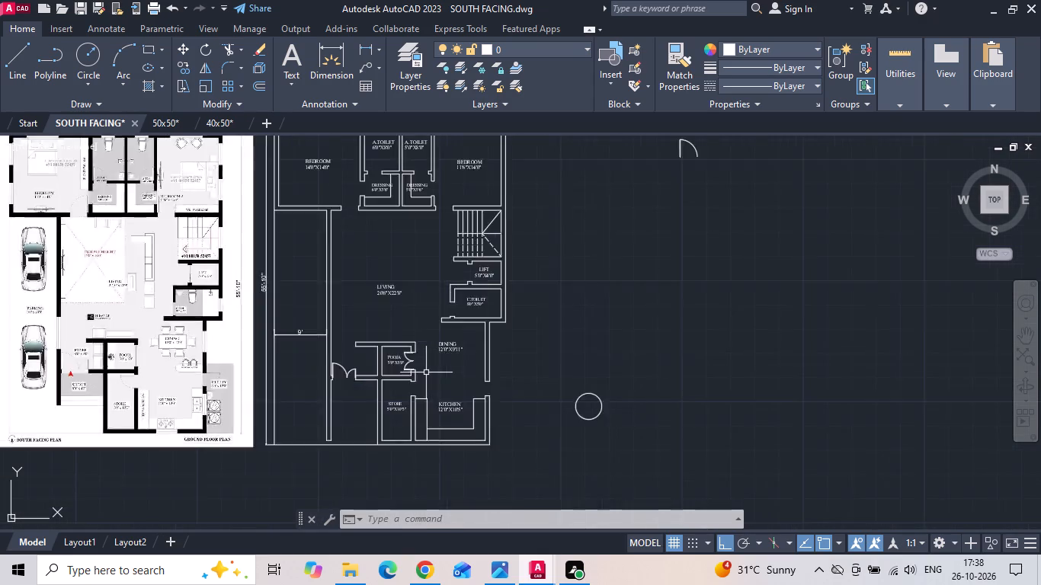
pyautogui.scroll(-1, 426, 372)
pyautogui.click(591, 231)
pyautogui.rightClick(591, 229)
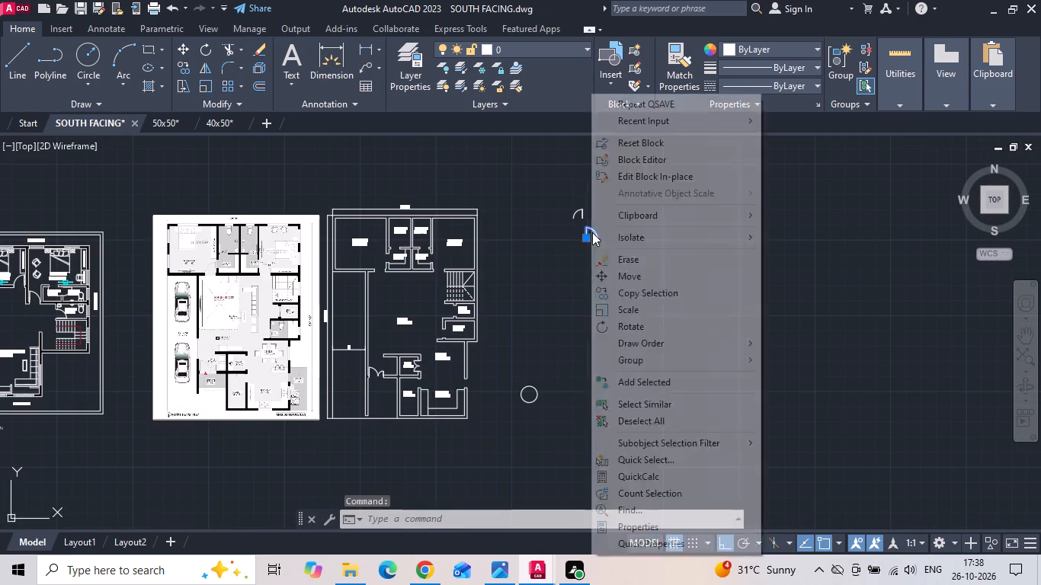
pyautogui.click(610, 273)
pyautogui.scroll(3, 597, 209)
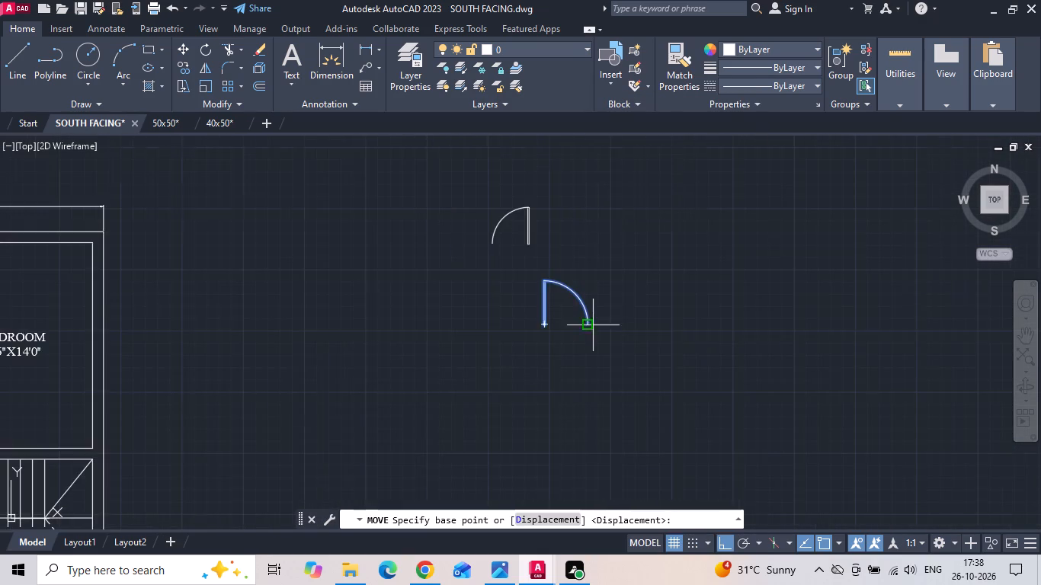
pyautogui.scroll(4, 593, 333)
pyautogui.click(556, 326)
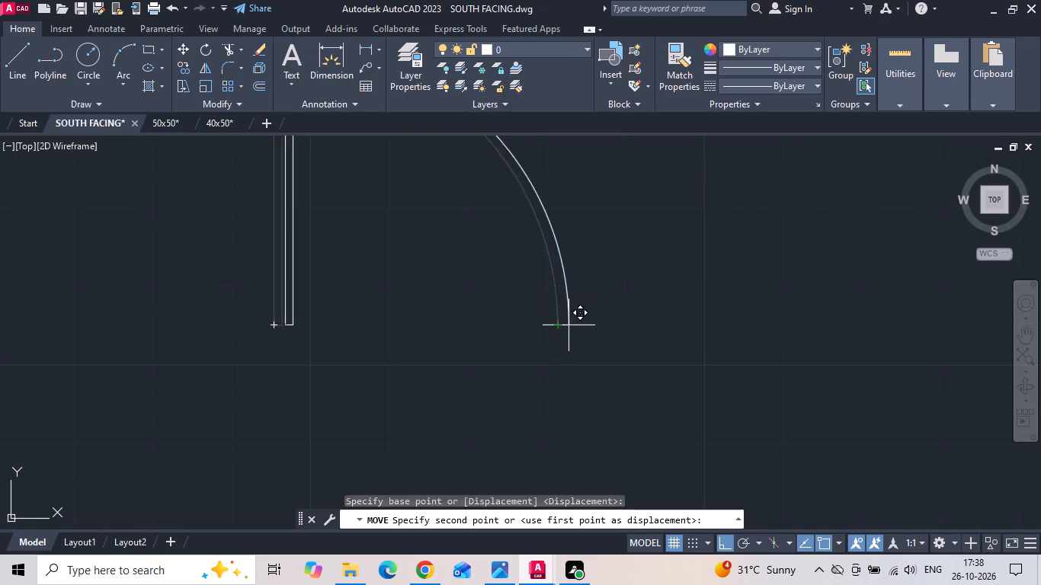
pyautogui.scroll(-5, 584, 339)
pyautogui.scroll(3, 175, 439)
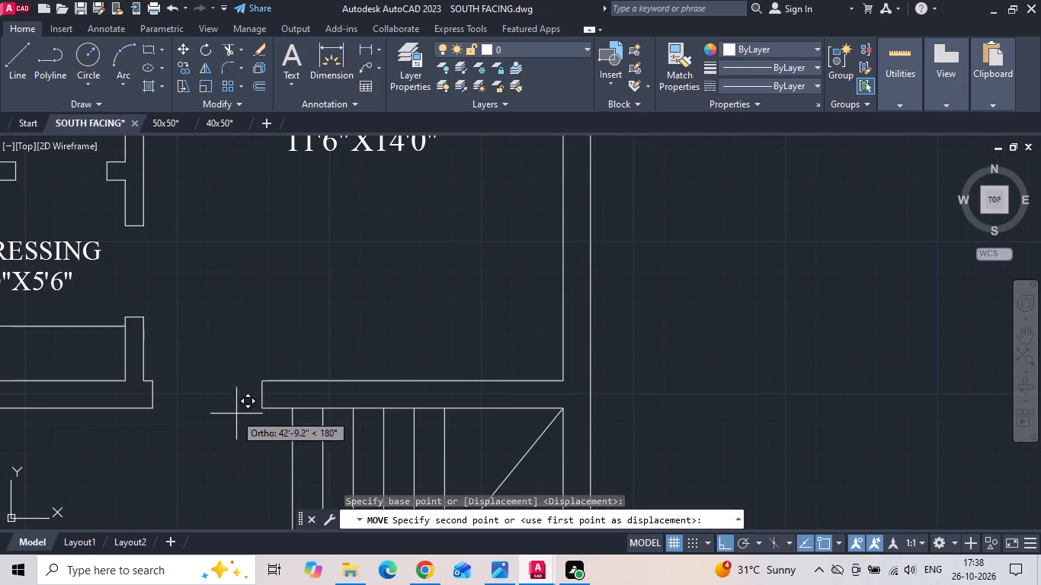
pyautogui.click(262, 395)
# Move the remaining loose single door by its arc end to the wall-end midpoint in the 5'0"X8'0" toilet's doorway.
pyautogui.scroll(-1, 274, 426)
pyautogui.scroll(-2, 365, 393)
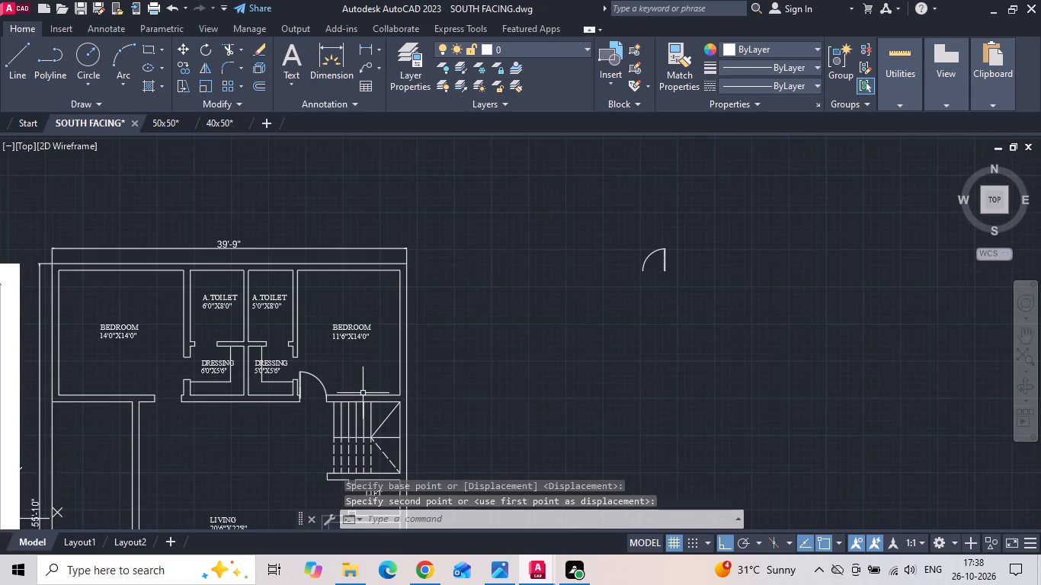
pyautogui.click(645, 266)
pyautogui.rightClick(645, 266)
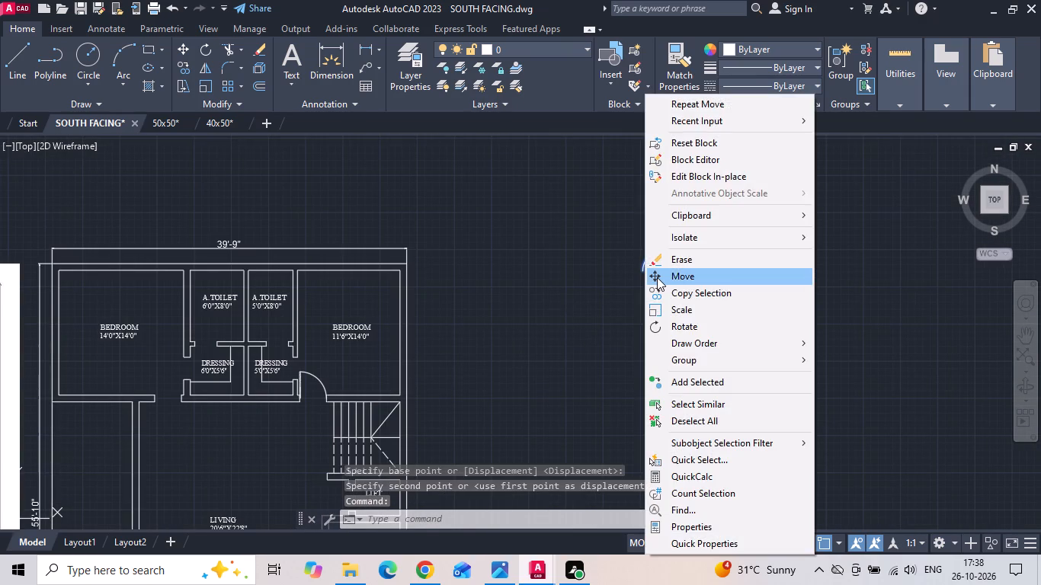
pyautogui.click(657, 277)
pyautogui.scroll(5, 652, 277)
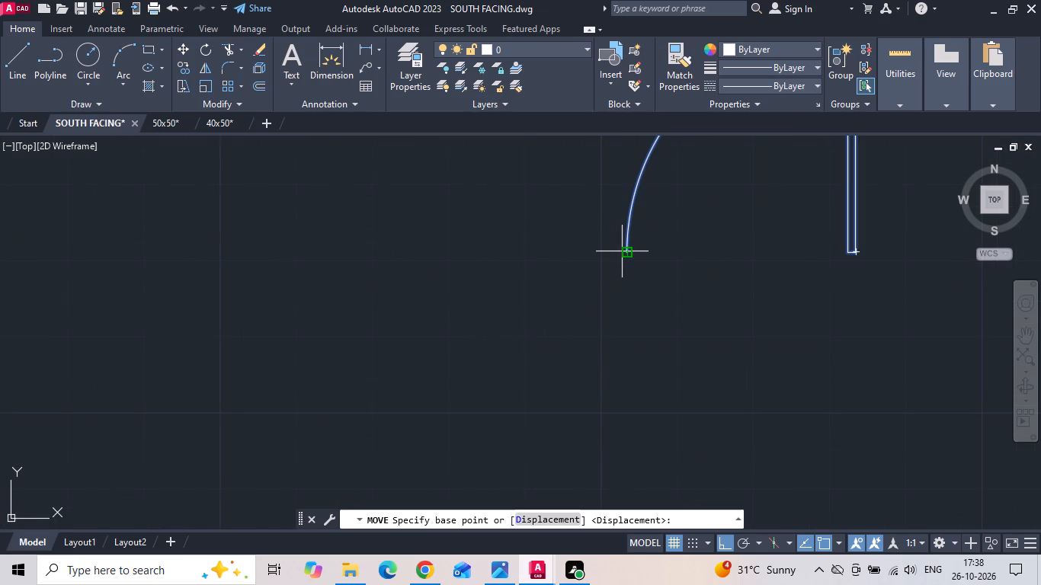
pyautogui.moveTo(625, 251); pyautogui.dragTo(626, 258)
pyautogui.scroll(-5, 658, 281)
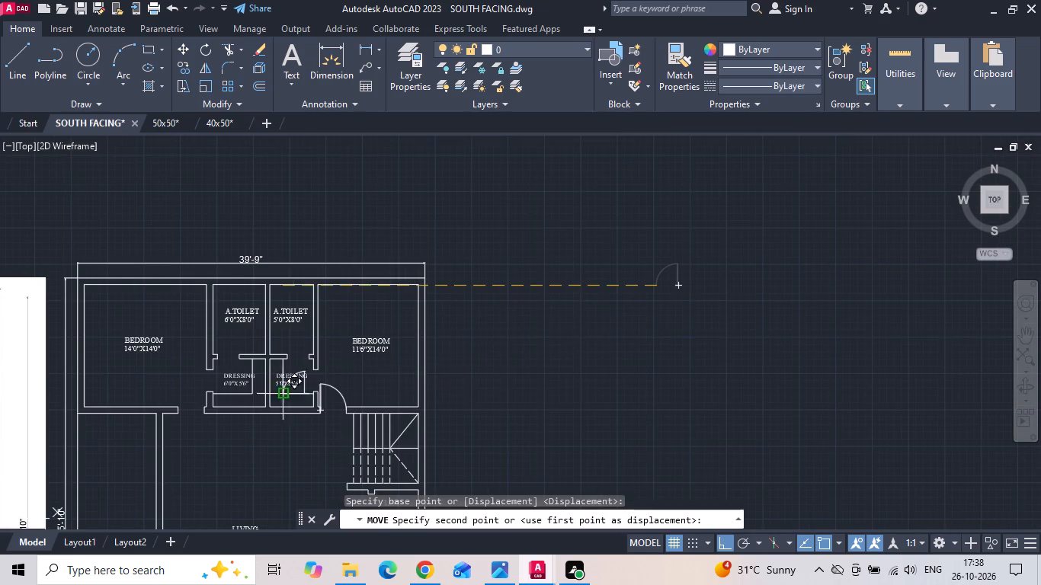
pyautogui.scroll(3, 264, 389)
pyautogui.scroll(2, 290, 294)
pyautogui.click(453, 261)
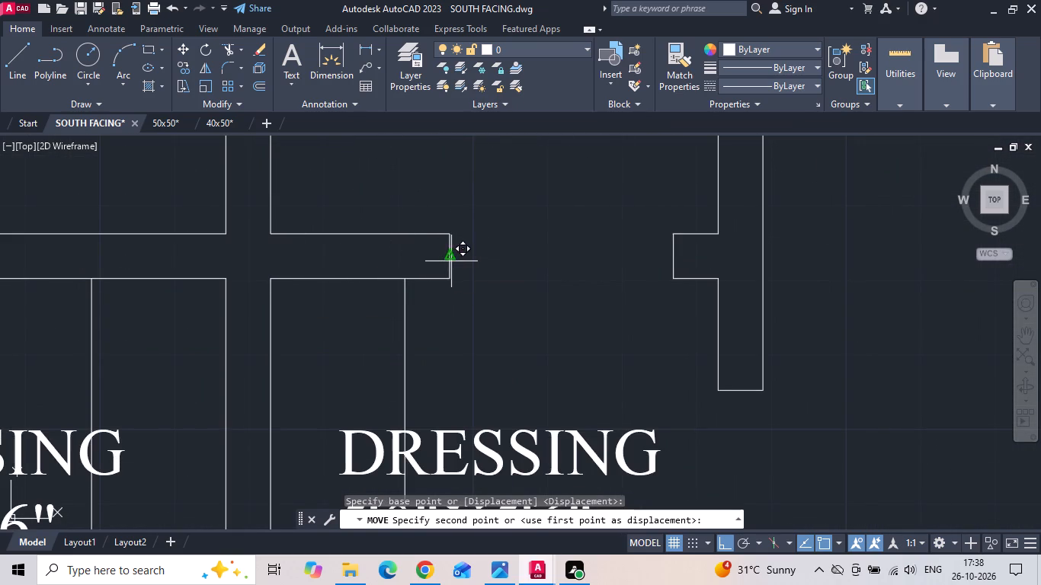
# Mirror the toilet and bedroom doors about a vertical line through the midpoint of the wall below the dressing rooms, keeping the originals.
pyautogui.scroll(-2, 495, 335)
pyautogui.moveTo(508, 270); pyautogui.dragTo(499, 249)
pyautogui.click(482, 238)
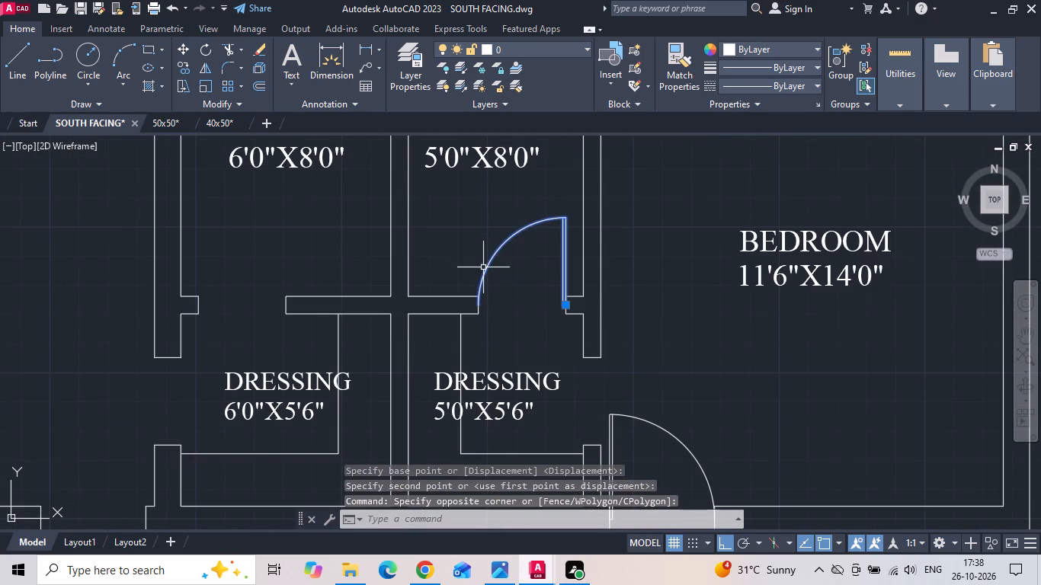
pyautogui.scroll(-1, 483, 268)
pyautogui.click(605, 369)
pyautogui.click(594, 385)
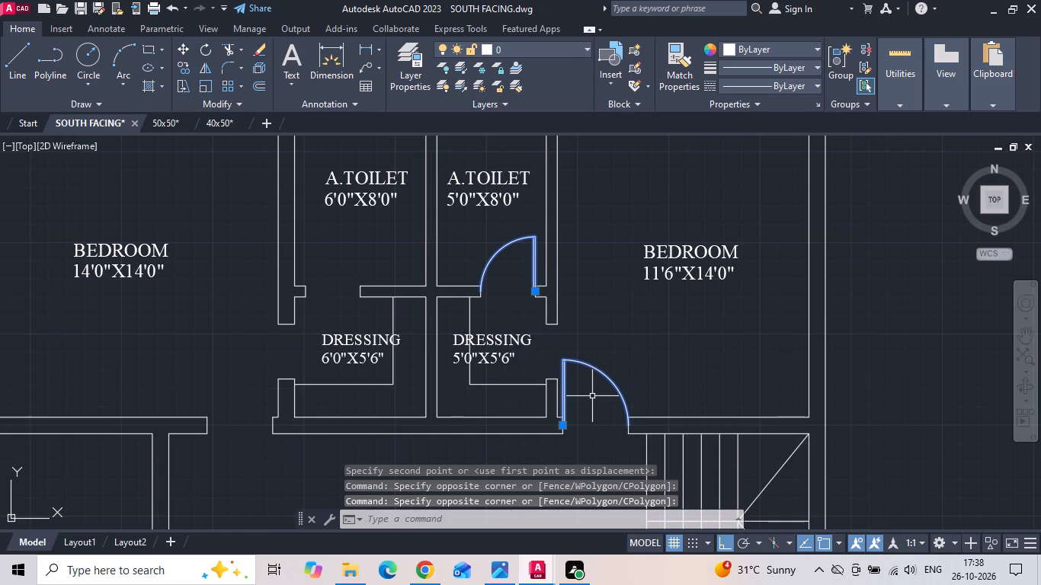
pyautogui.write('MI')
pyautogui.press('space')
pyautogui.moveTo(576, 401); pyautogui.dragTo(573, 325, button='middle')
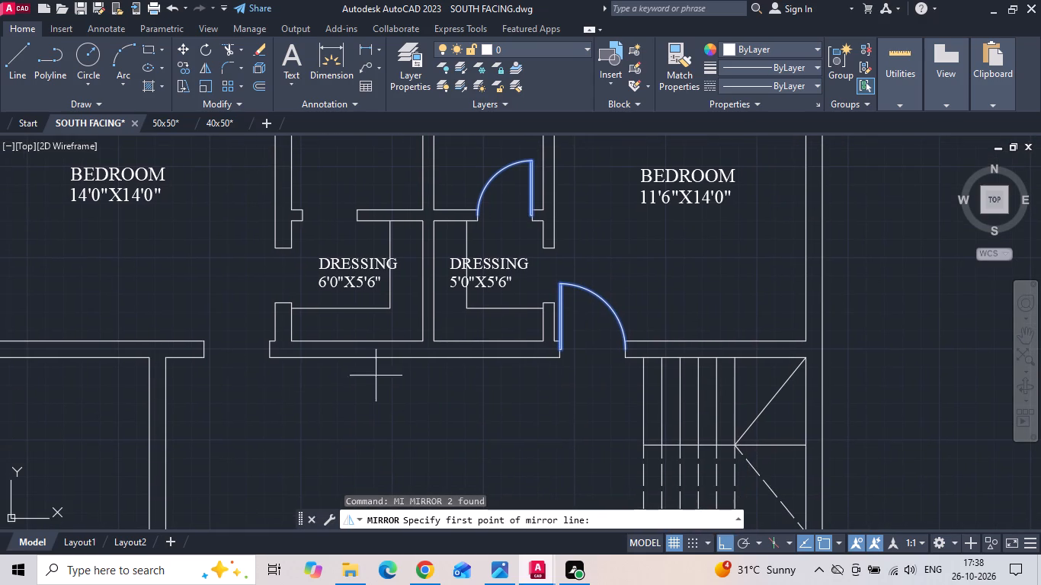
pyautogui.click(412, 359)
pyautogui.click(390, 413)
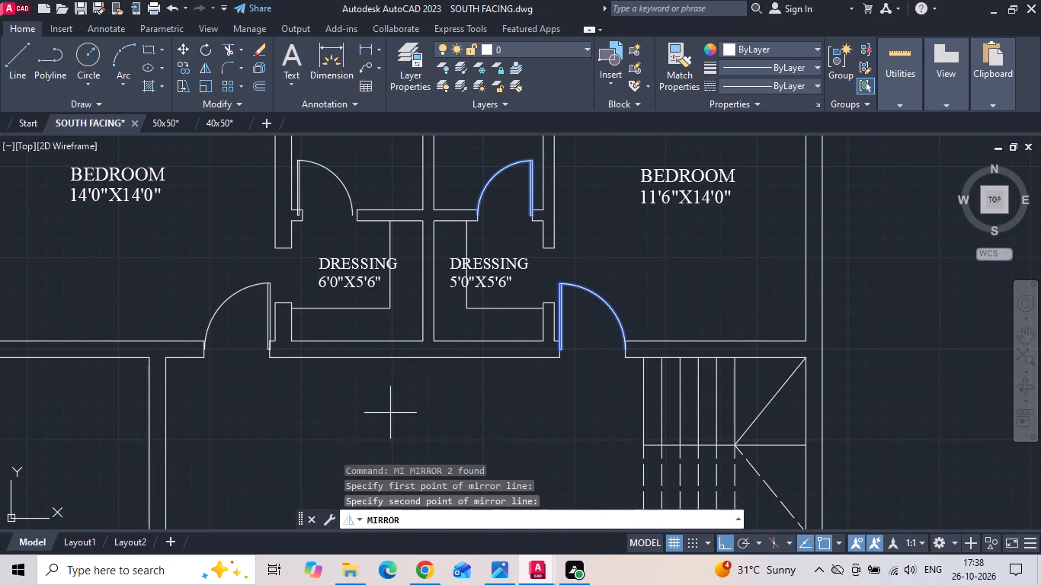
pyautogui.write('N')
pyautogui.press('space')
# Move the mirrored toilet door by its arc end to the wall-end midpoint in the 6'0"X8'0" toilet's doorway.
pyautogui.scroll(1, 338, 203)
pyautogui.moveTo(345, 206); pyautogui.dragTo(384, 281, button='middle')
pyautogui.click(408, 256)
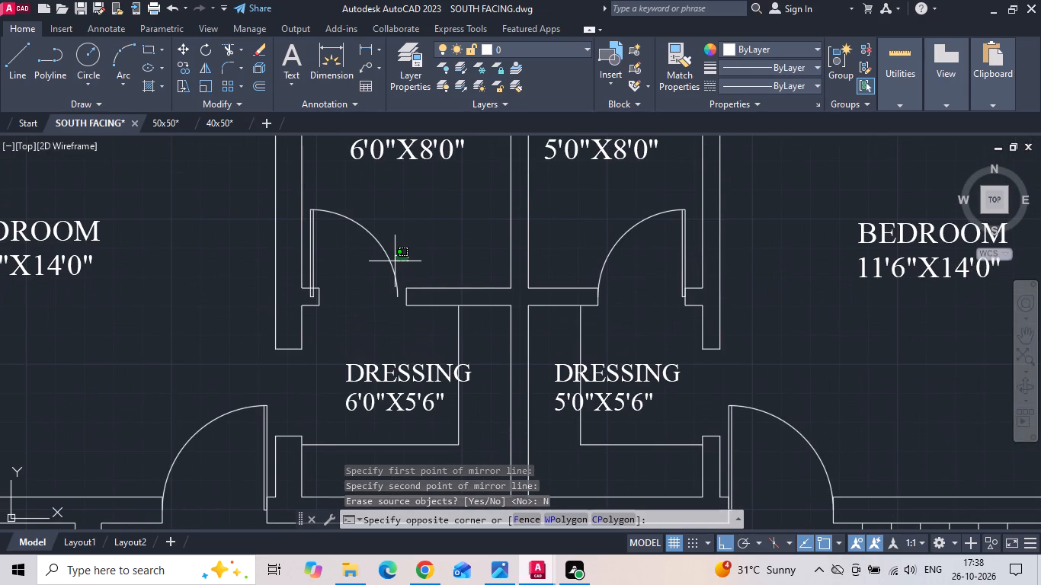
pyautogui.click(374, 261)
pyautogui.rightClick(374, 261)
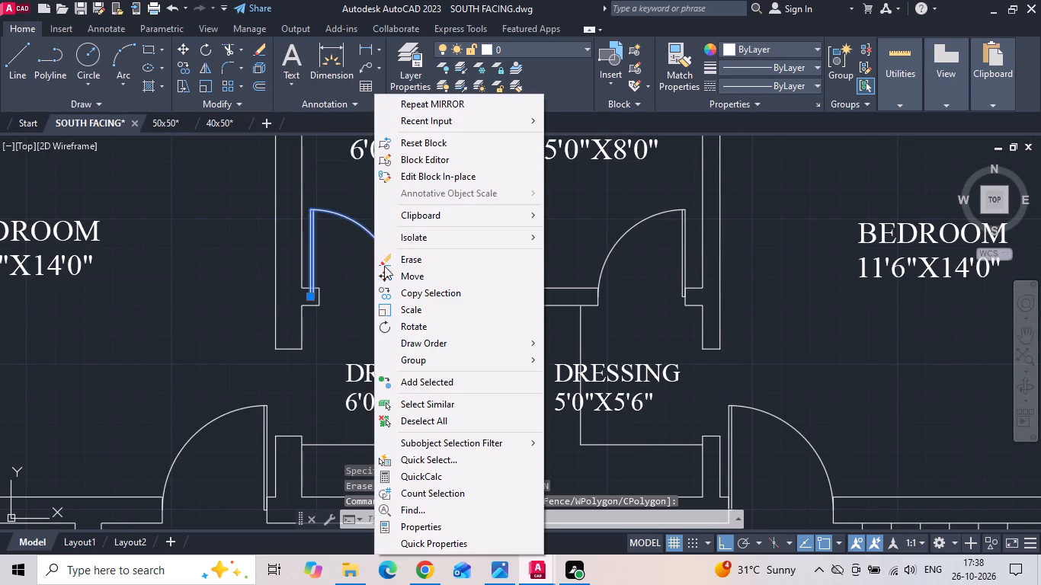
pyautogui.click(396, 276)
pyautogui.scroll(2, 389, 298)
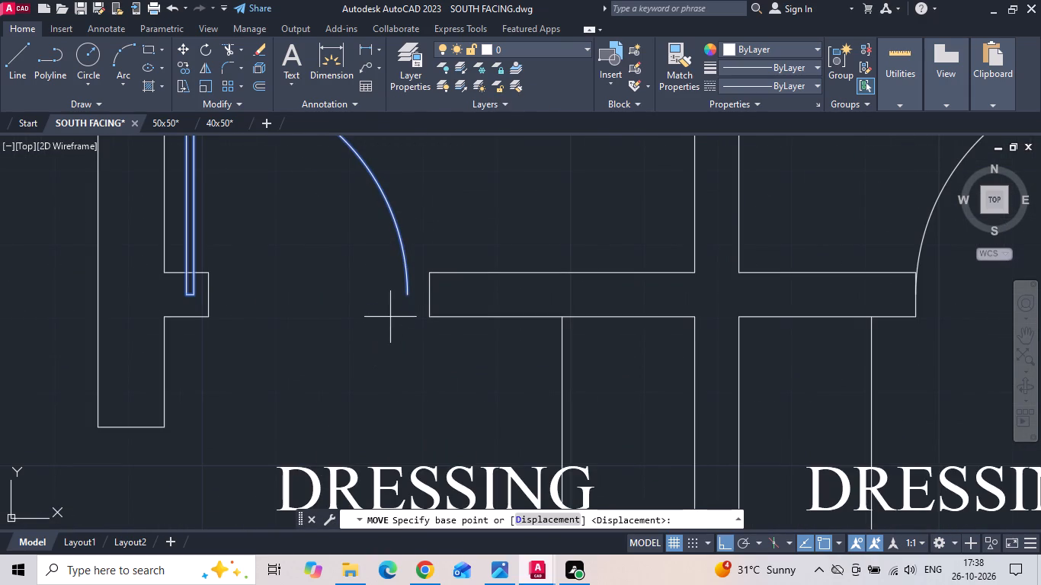
pyautogui.click(408, 293)
pyautogui.click(428, 298)
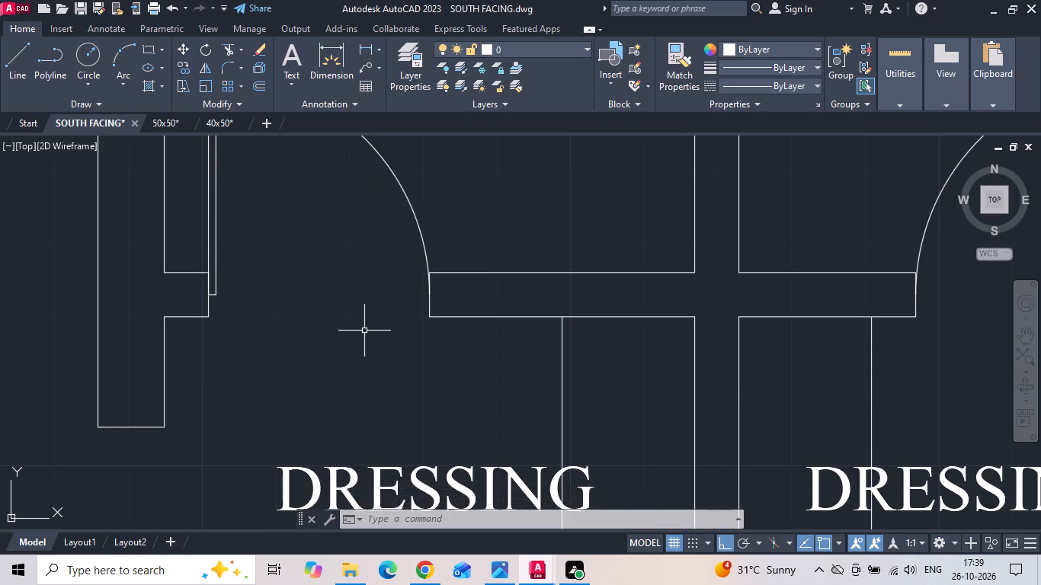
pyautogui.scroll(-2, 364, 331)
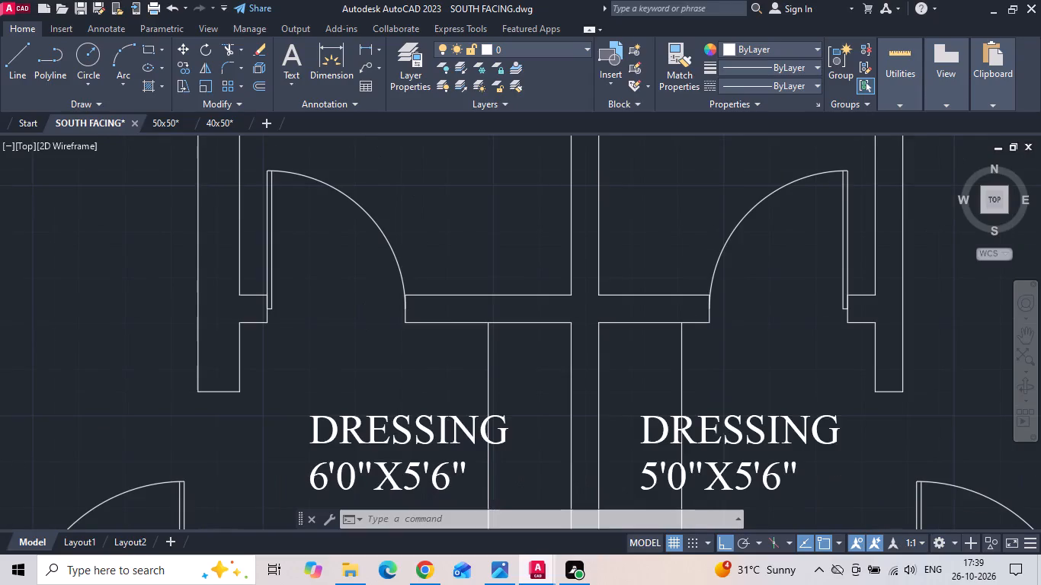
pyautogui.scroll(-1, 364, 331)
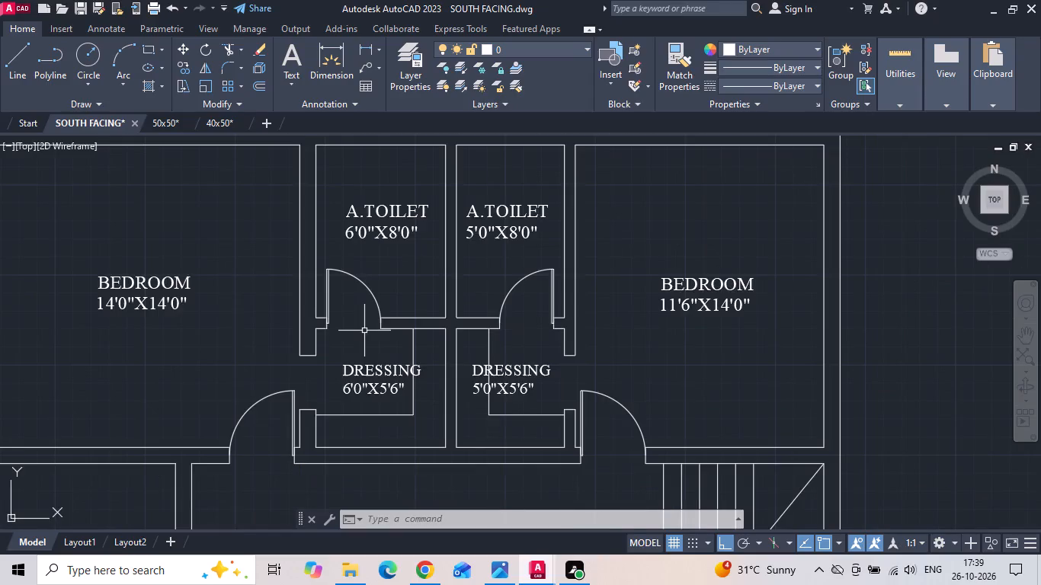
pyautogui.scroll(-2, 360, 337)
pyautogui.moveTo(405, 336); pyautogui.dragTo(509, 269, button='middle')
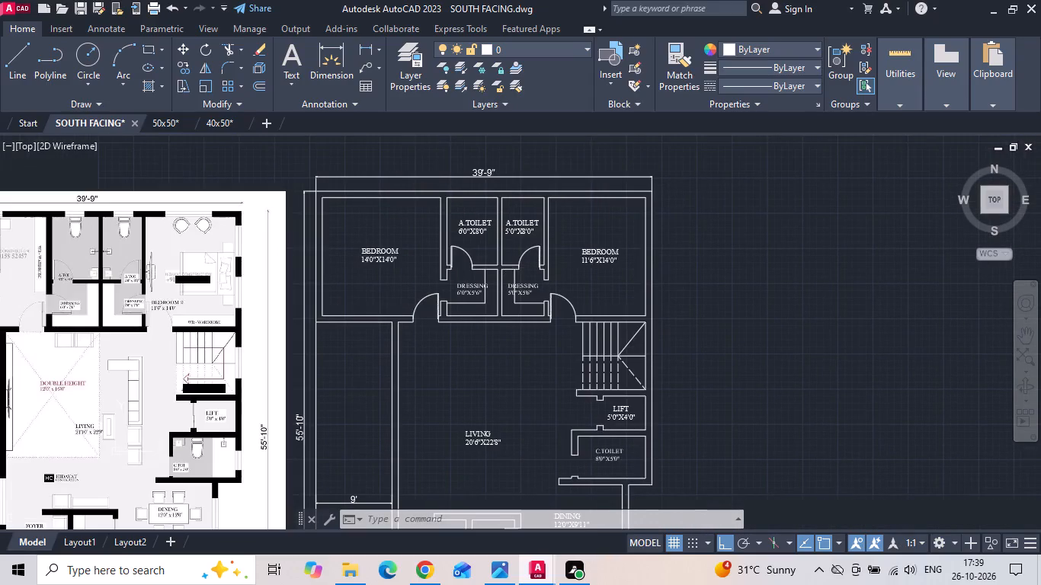
# Draw a vertical line across the lift doorway between the midpoints of its two facing wall stubs.
pyautogui.moveTo(503, 369); pyautogui.dragTo(527, 286, button='middle')
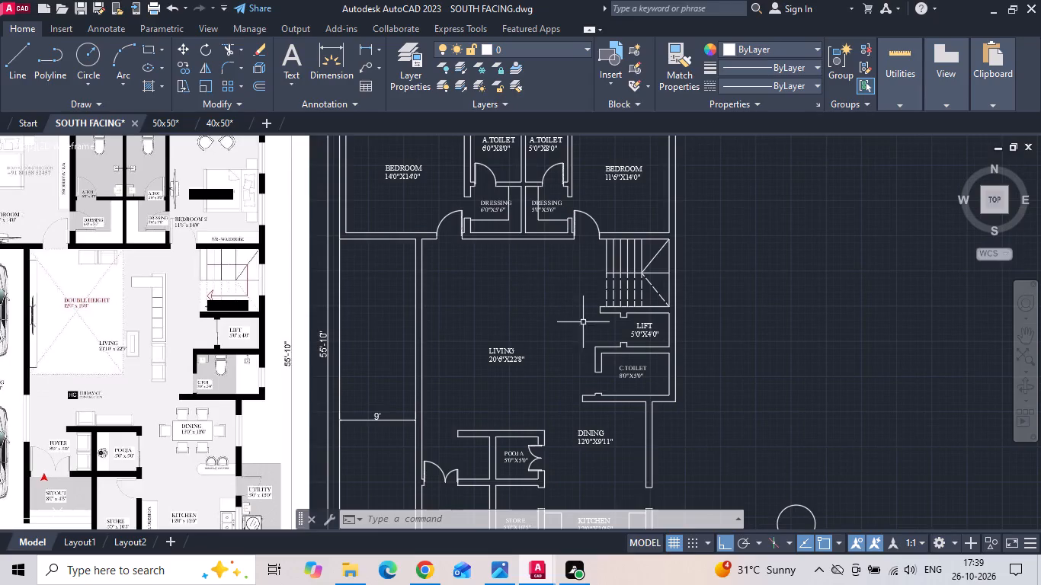
pyautogui.scroll(3, 647, 340)
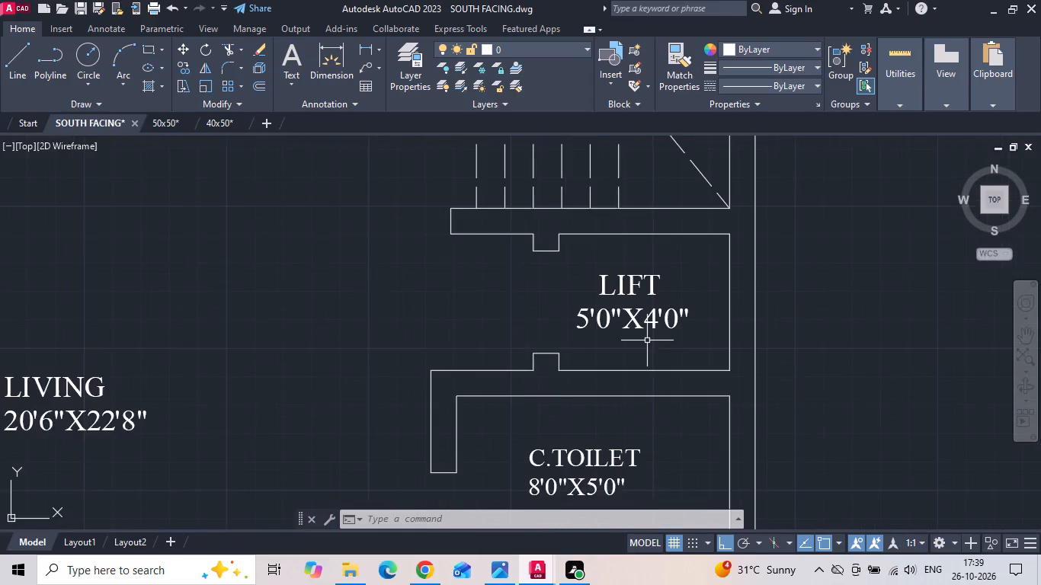
pyautogui.scroll(1, 575, 329)
pyautogui.moveTo(474, 331); pyautogui.dragTo(374, 341, button='middle')
pyautogui.write('L')
pyautogui.press('space')
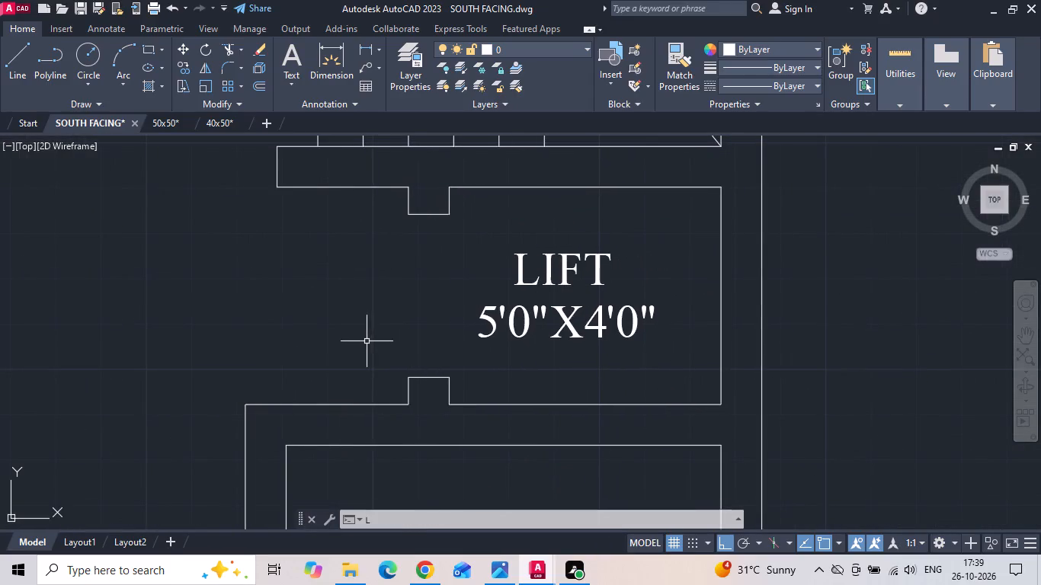
pyautogui.click(433, 377)
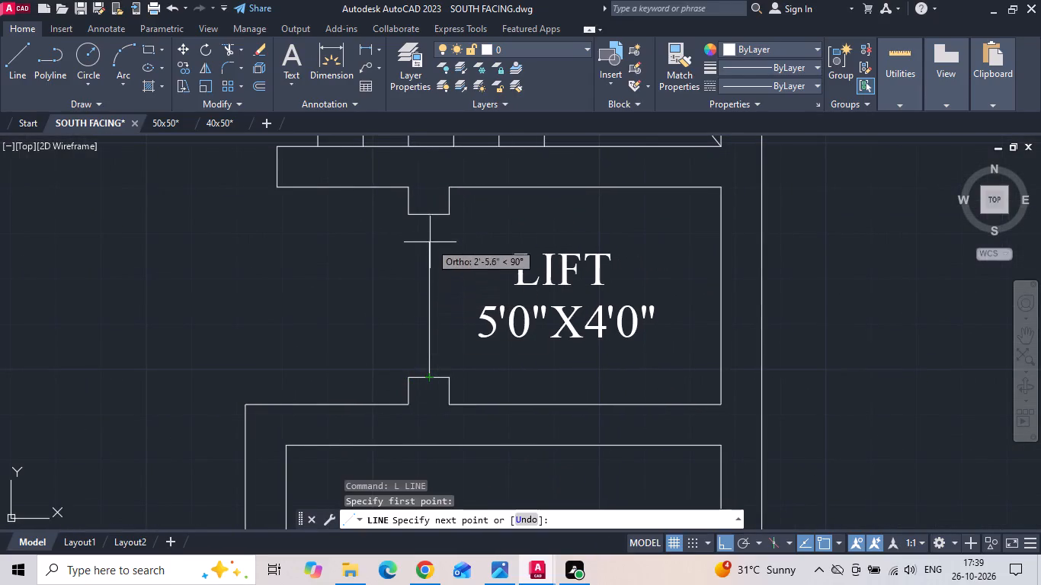
pyautogui.click(429, 211)
pyautogui.press('Escape')
# Draw the north lift door panel from the centre line's midpoint, 1" toward the lift interior and up to the north wall stub.
pyautogui.write('L')
pyautogui.press('space')
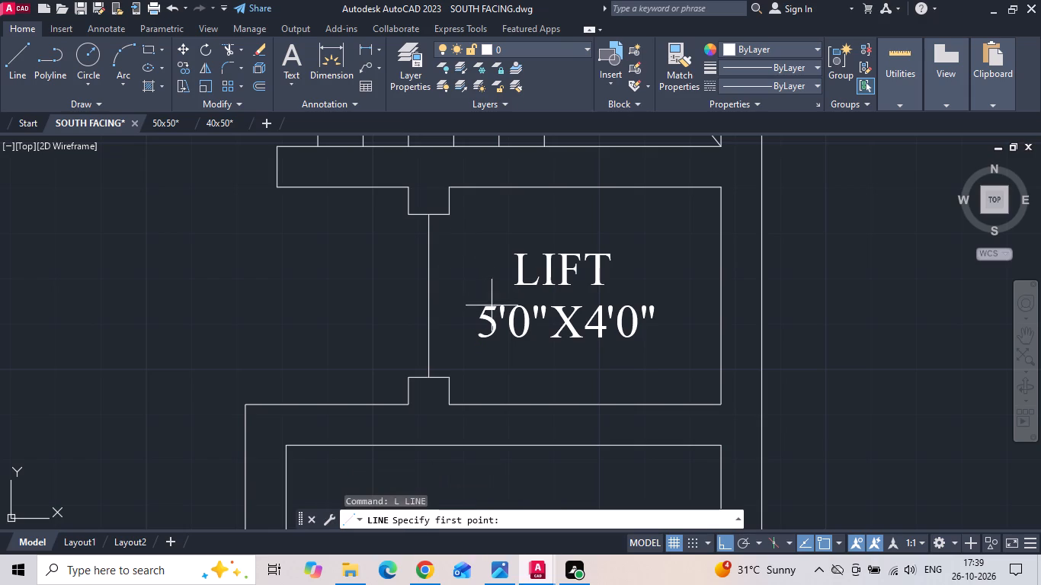
pyautogui.click(426, 299)
pyautogui.scroll(1, 446, 299)
pyautogui.write('1')
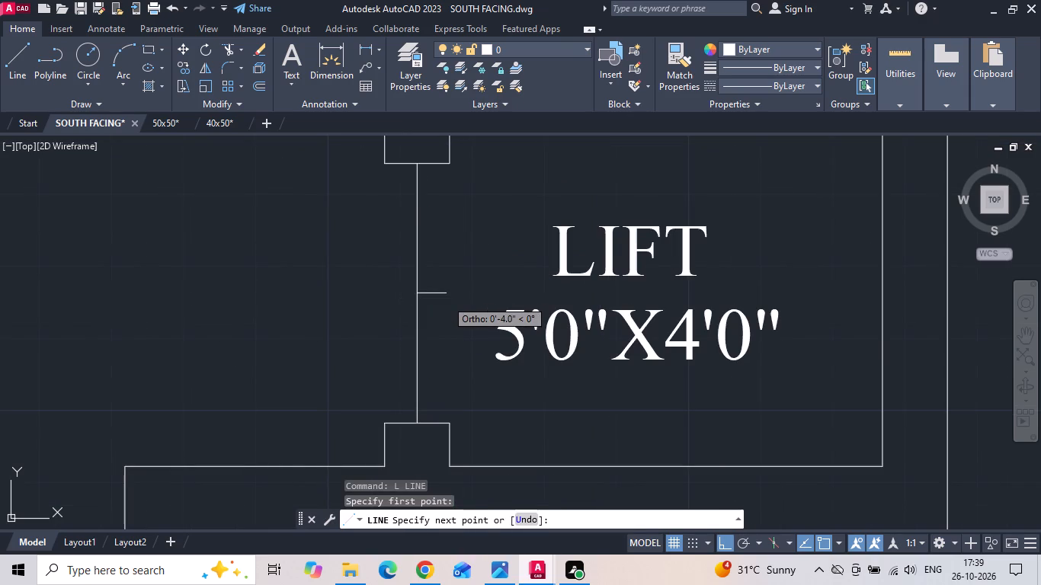
pyautogui.press('space')
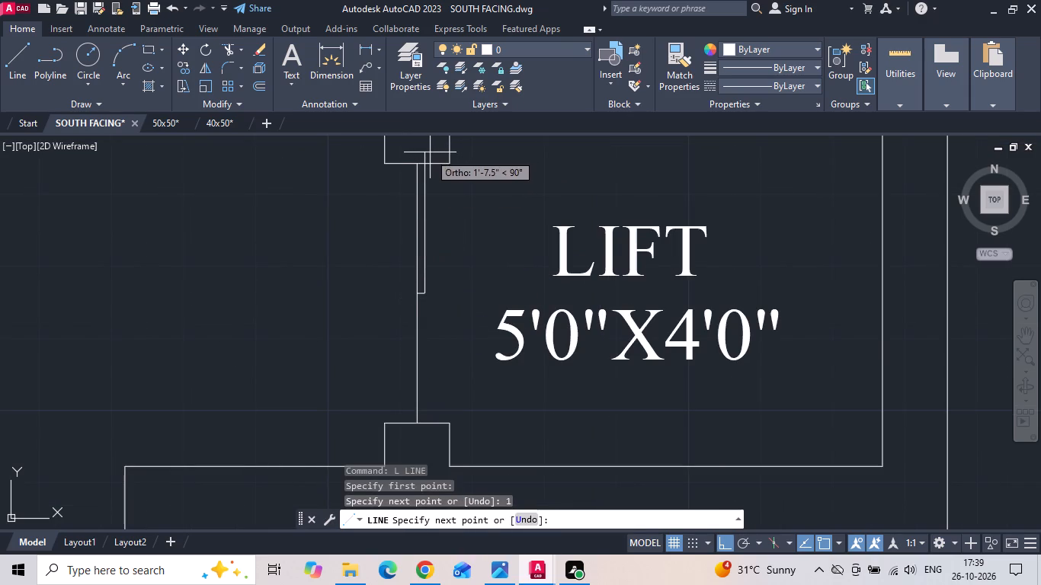
pyautogui.click(421, 167)
pyautogui.press('Escape')
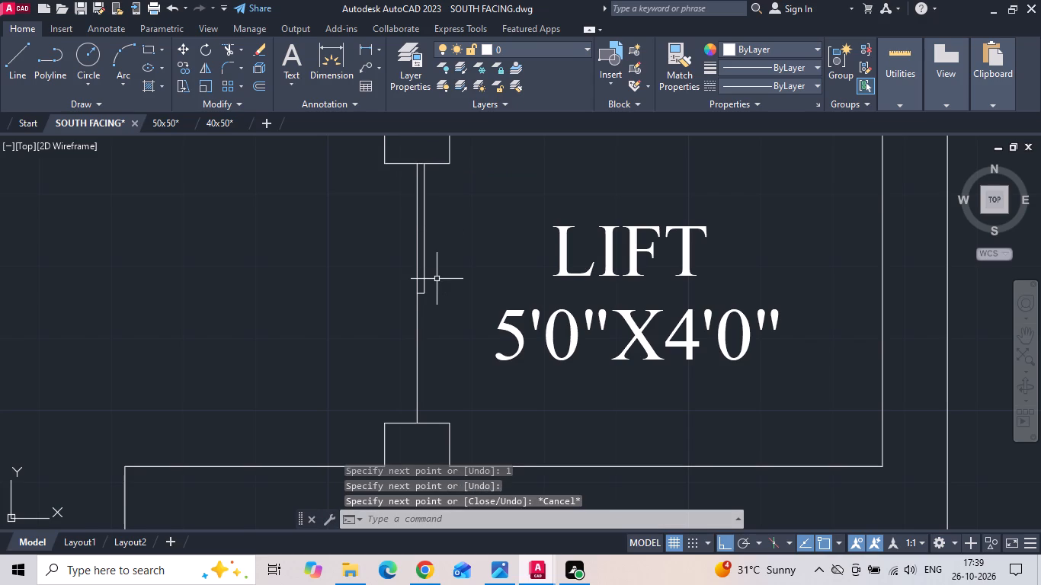
# Draw the south lift door panel from the centre line's midpoint, 1" toward the living room and down to the south wall stub.
pyautogui.write('L')
pyautogui.press('space')
pyautogui.scroll(2, 432, 282)
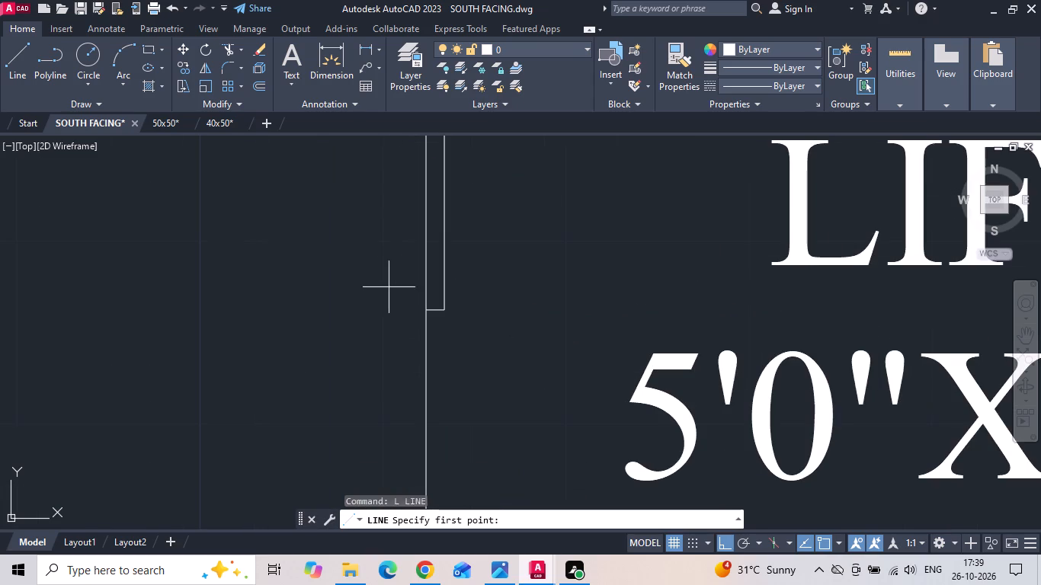
pyautogui.click(422, 311)
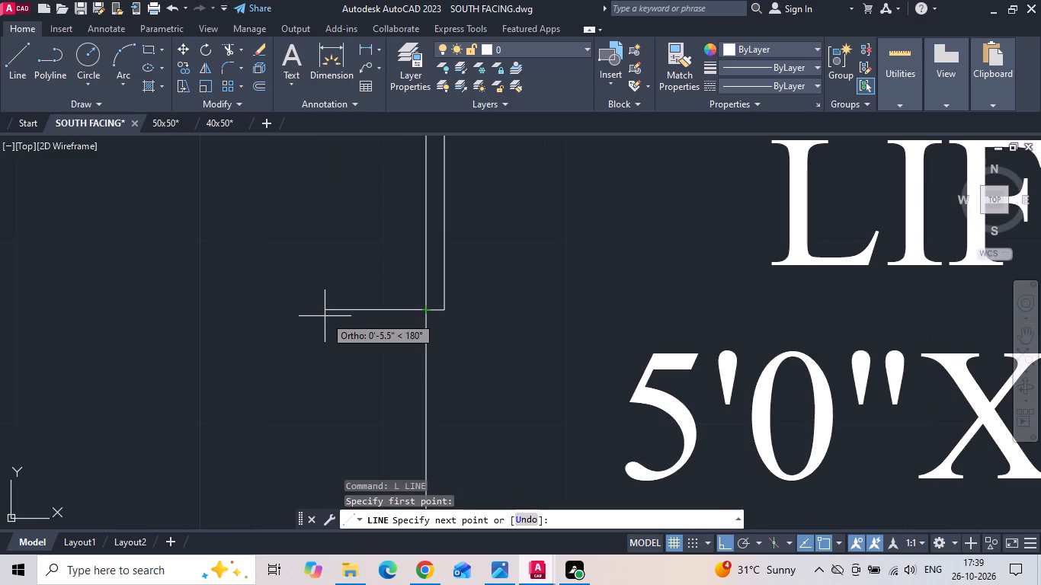
pyautogui.write('1')
pyautogui.press('space')
pyautogui.scroll(-2, 325, 317)
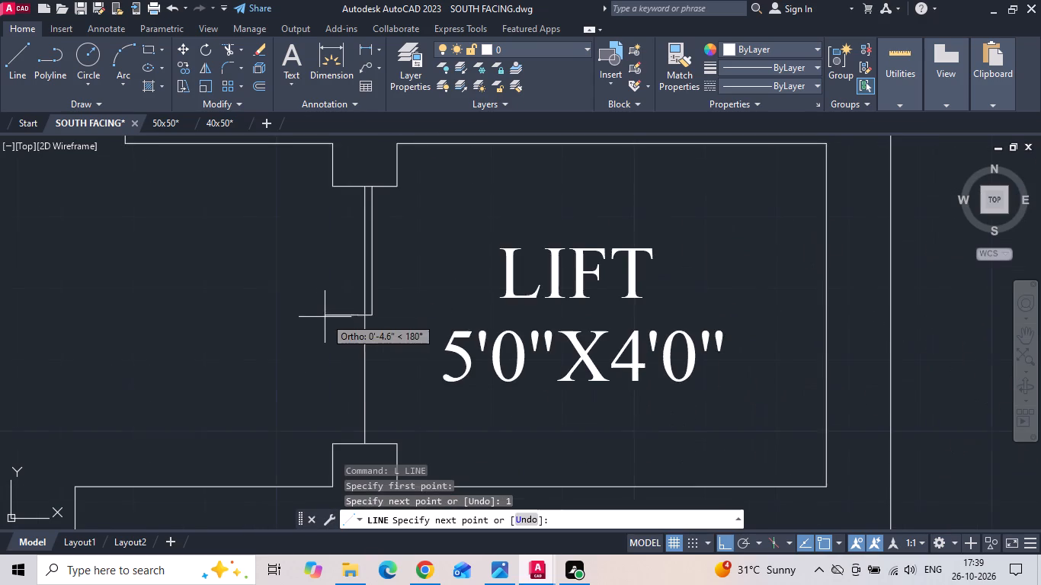
pyautogui.moveTo(338, 408); pyautogui.dragTo(350, 344, button='middle')
pyautogui.scroll(1, 363, 374)
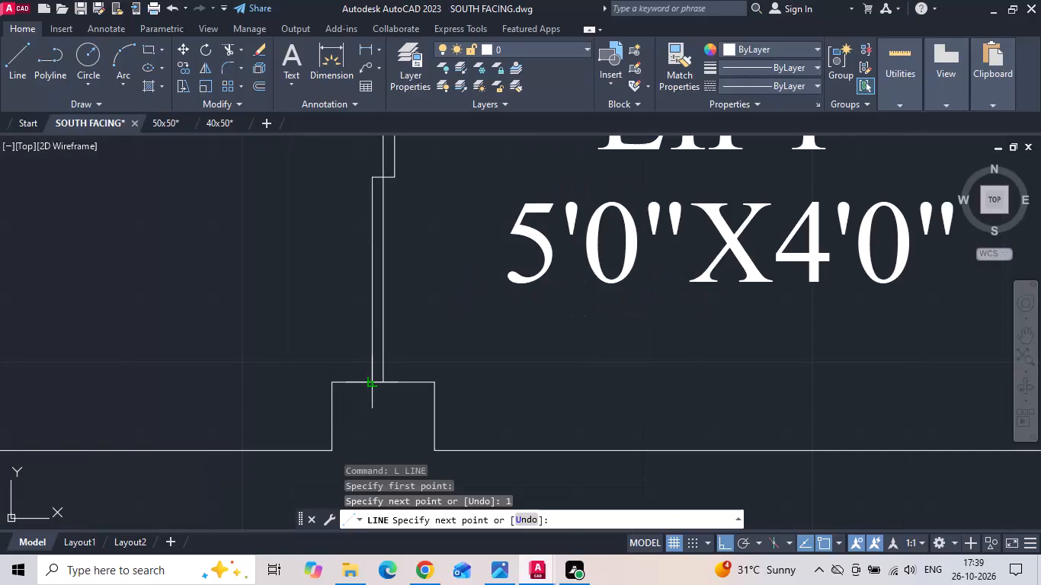
pyautogui.click(369, 383)
pyautogui.press('Escape')
# Save the drawing.
pyautogui.hotkey('ctrl', 's')
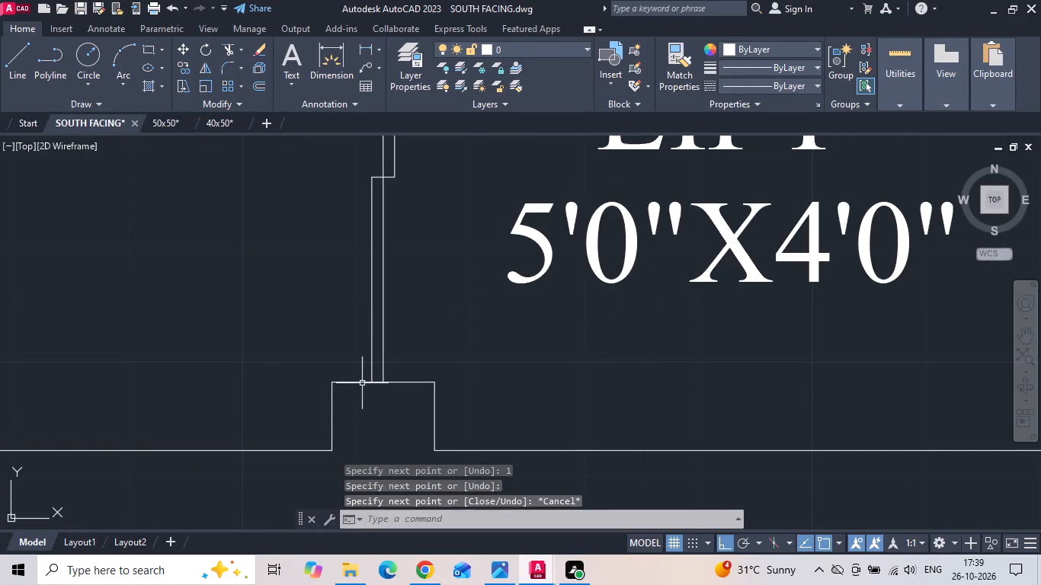
pyautogui.hotkey('ctrl', 's')
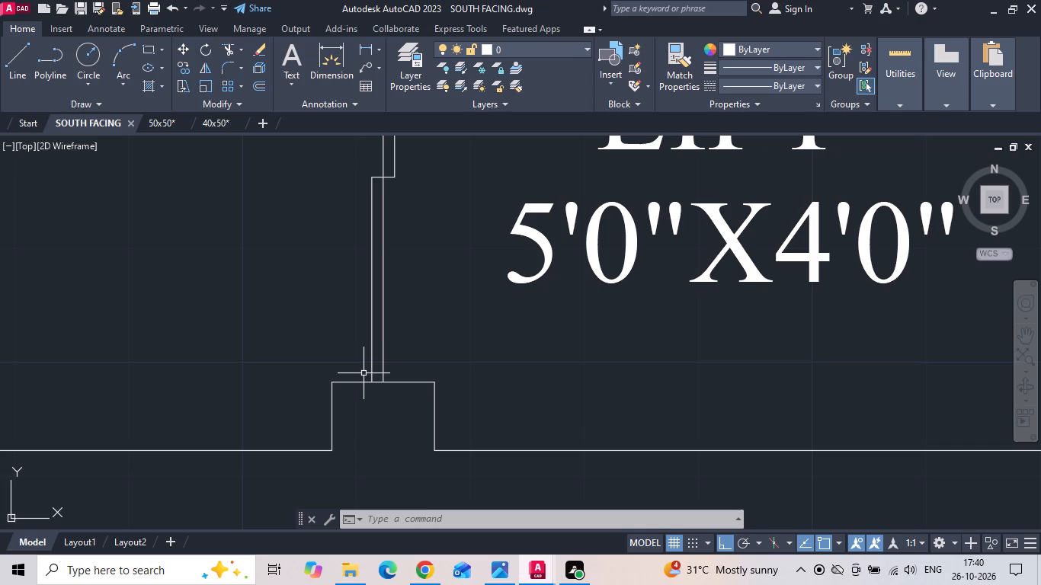
# Draw a horizontal line between dining and kitchen, from the pooja-store wall corner to the outer face of the east wall.
pyautogui.scroll(-1, 364, 373)
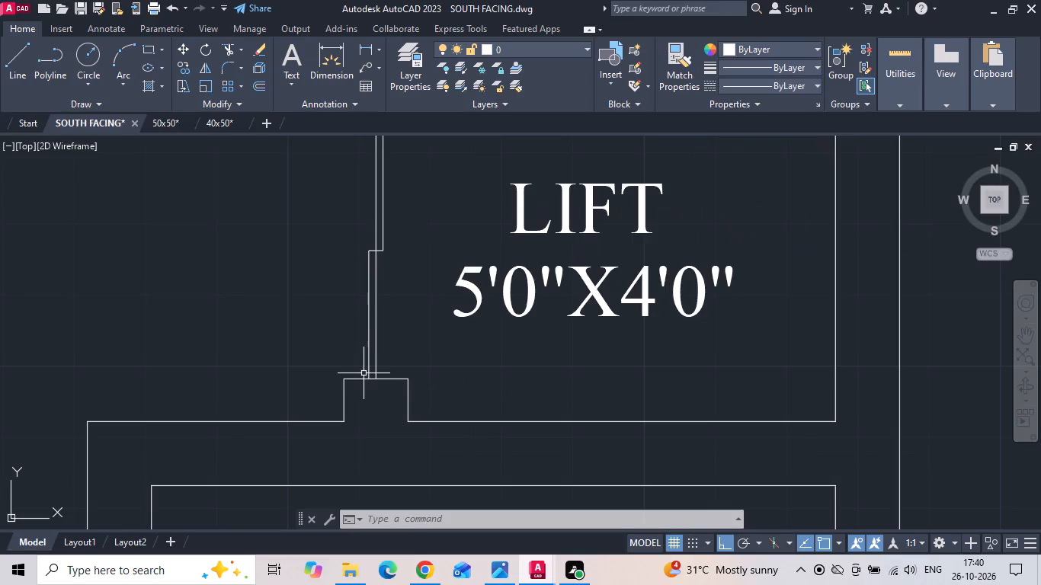
pyautogui.scroll(-2, 241, 370)
pyautogui.scroll(-1, 411, 361)
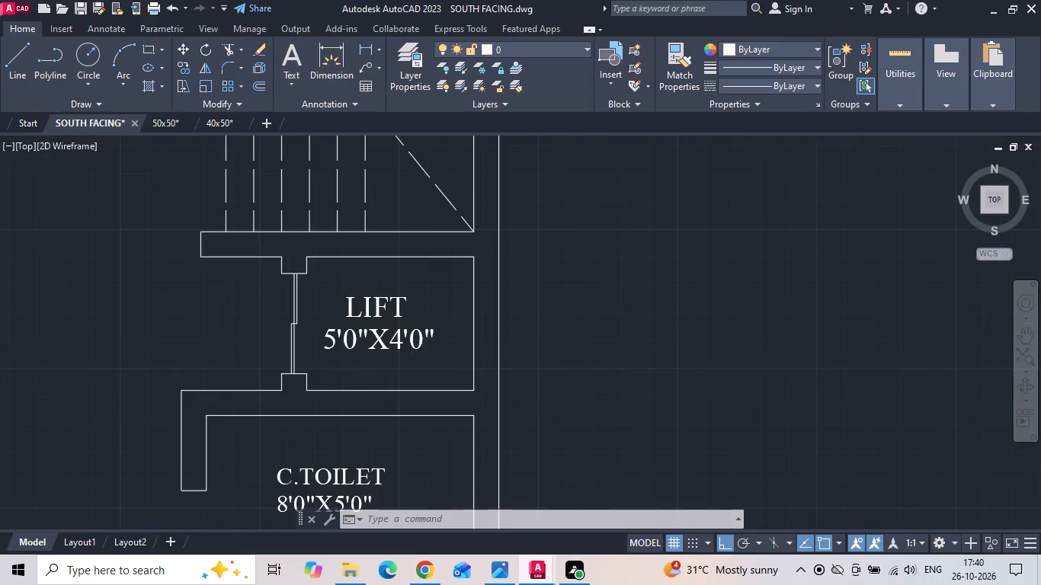
pyautogui.scroll(-1, 411, 361)
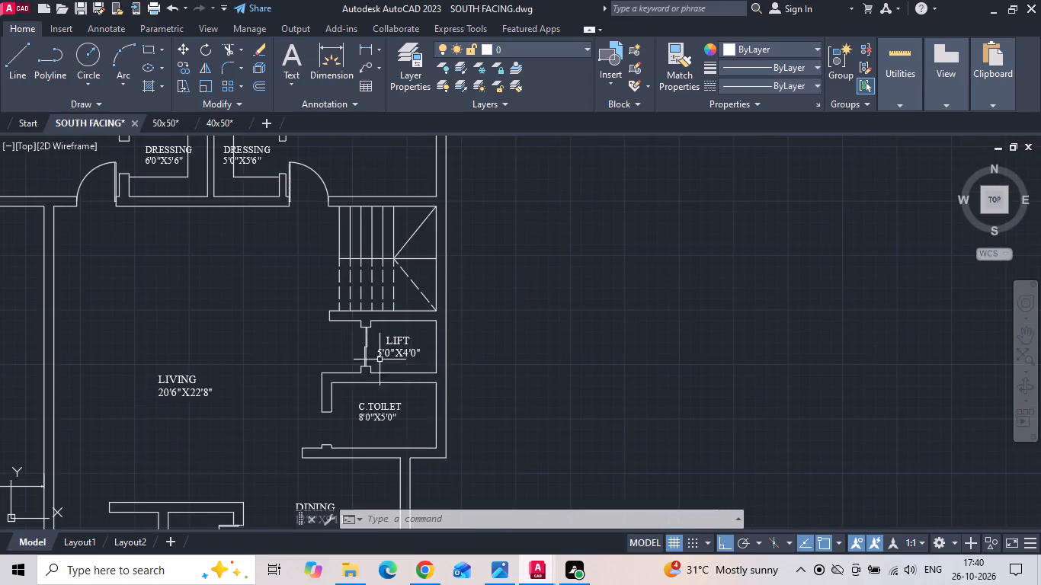
pyautogui.moveTo(370, 349); pyautogui.dragTo(585, 332, button='middle')
pyautogui.scroll(-1, 585, 332)
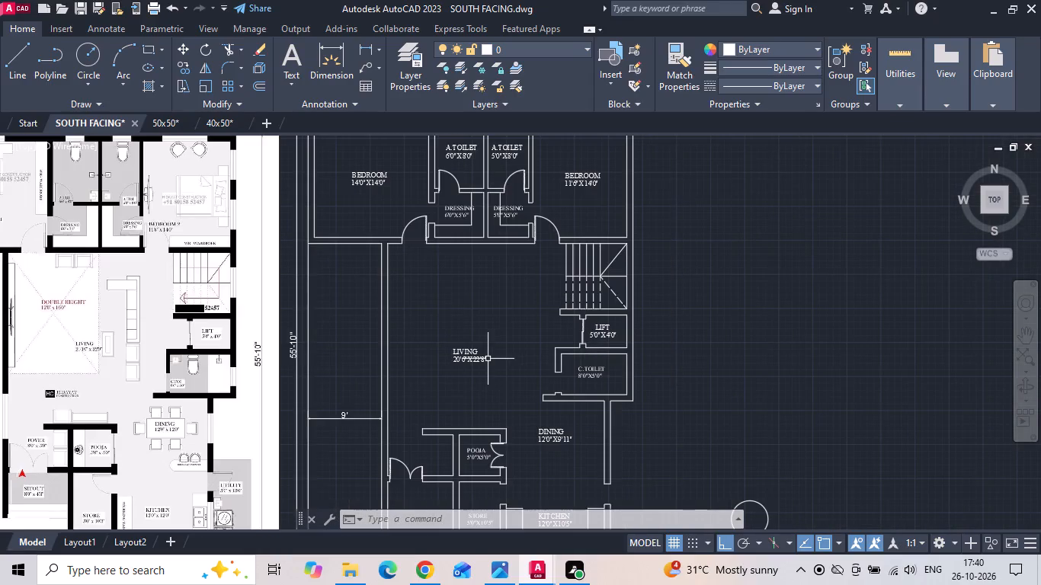
pyautogui.moveTo(409, 397); pyautogui.dragTo(450, 334, button='middle')
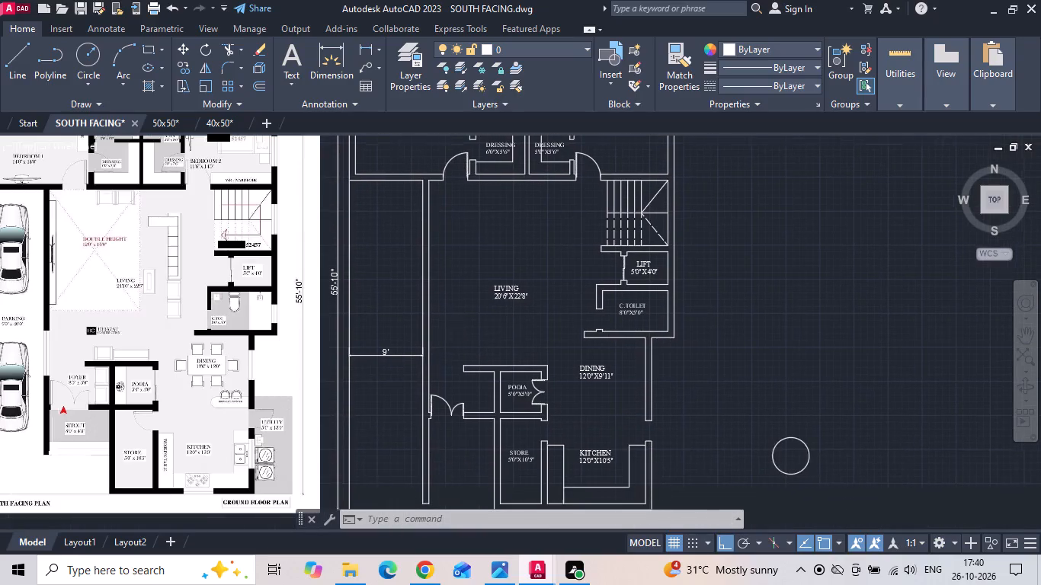
pyautogui.scroll(2, 261, 411)
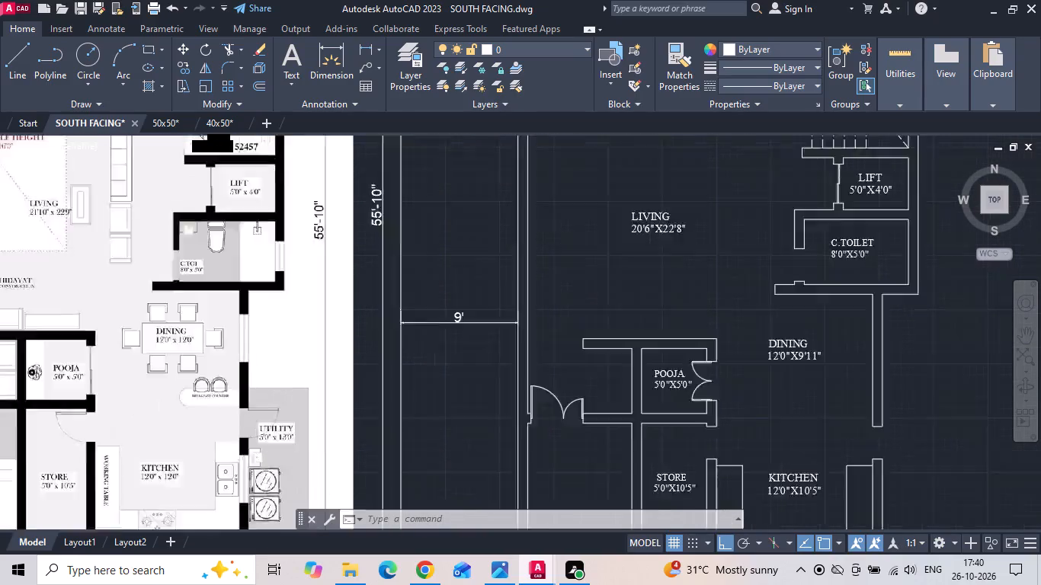
pyautogui.scroll(2, 203, 416)
pyautogui.scroll(-2, 169, 385)
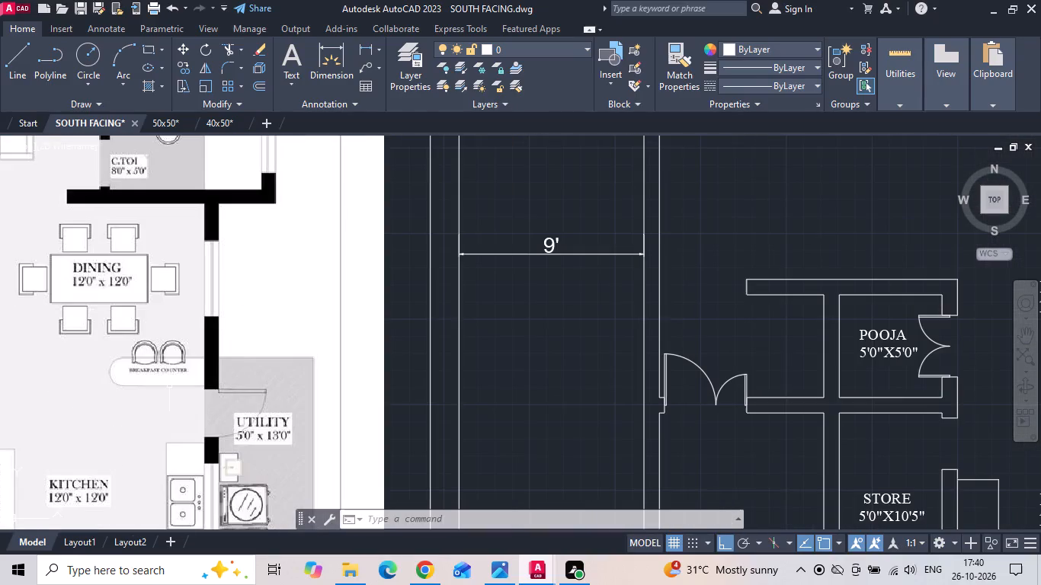
pyautogui.scroll(-1, 169, 385)
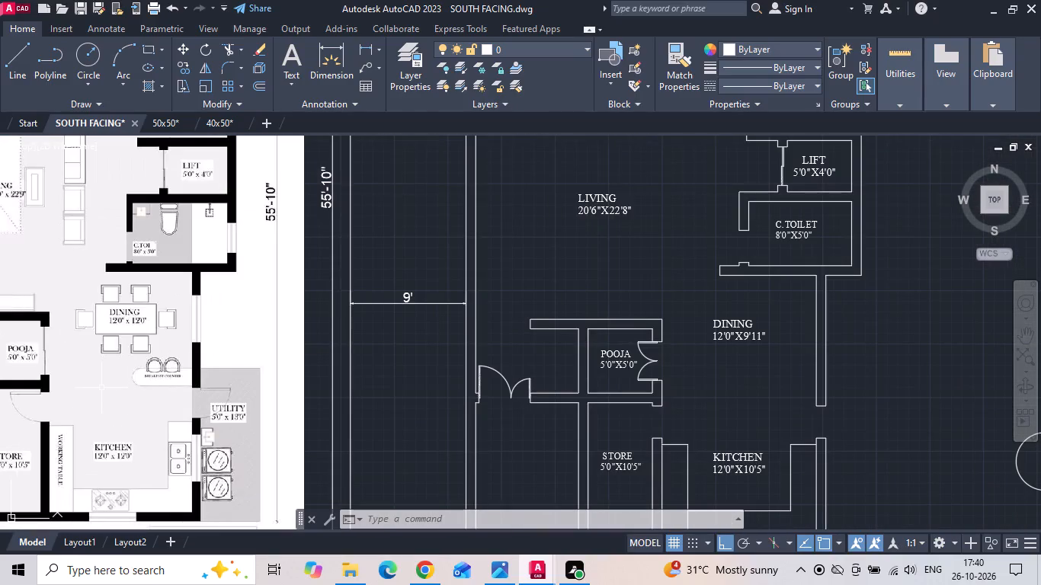
pyautogui.write('L')
pyautogui.press('space')
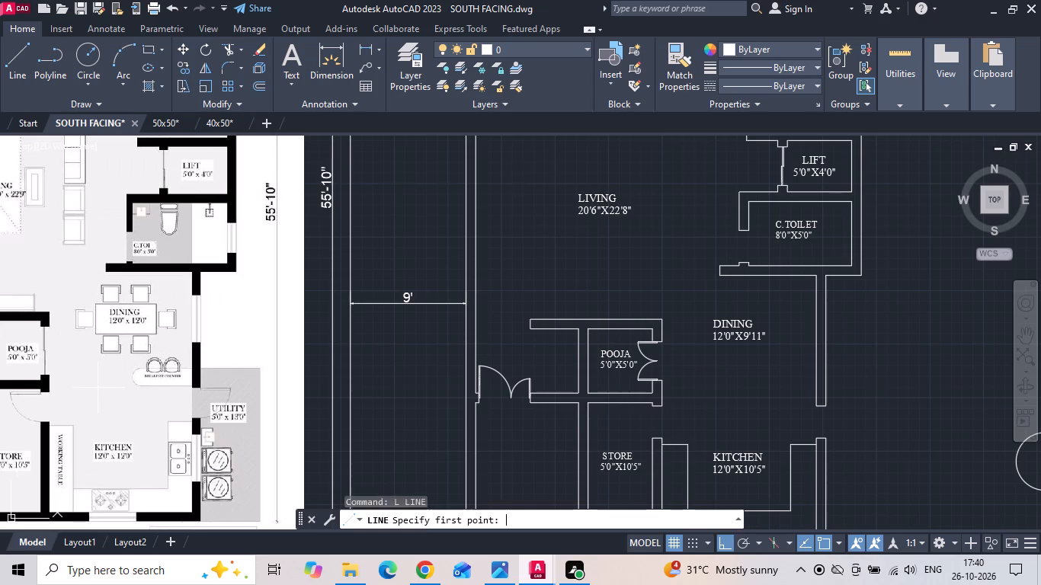
pyautogui.moveTo(367, 426); pyautogui.dragTo(148, 397, button='middle')
pyautogui.scroll(1, 412, 379)
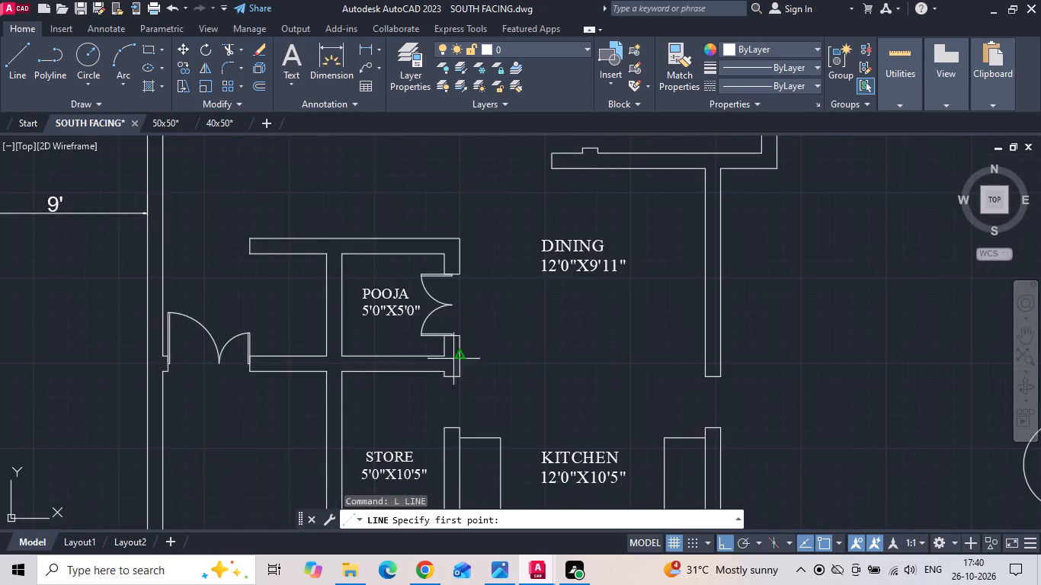
pyautogui.scroll(1, 453, 359)
pyautogui.click(436, 377)
pyautogui.moveTo(601, 350); pyautogui.dragTo(236, 353, button='middle')
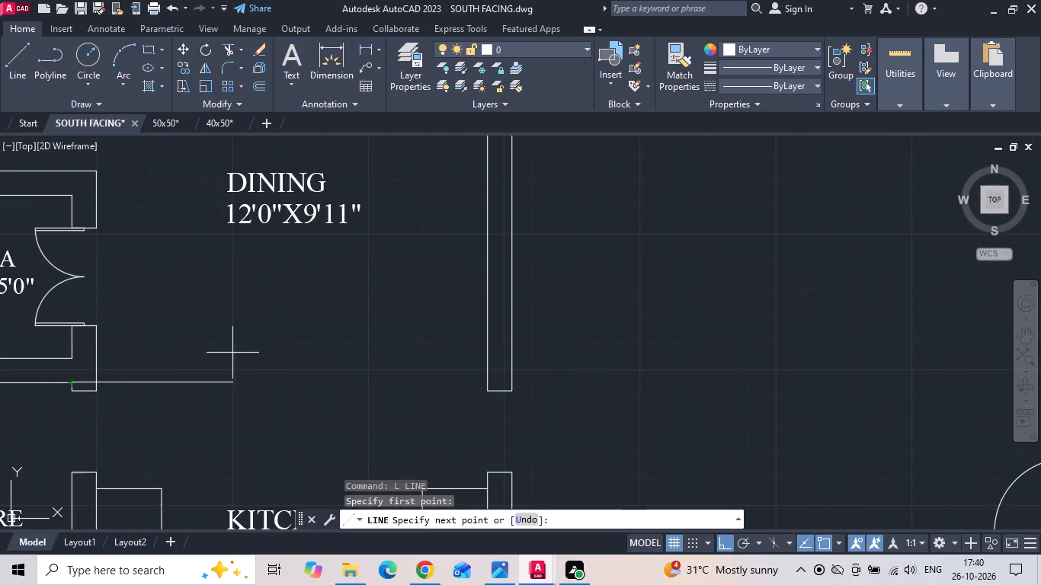
pyautogui.scroll(2, 508, 386)
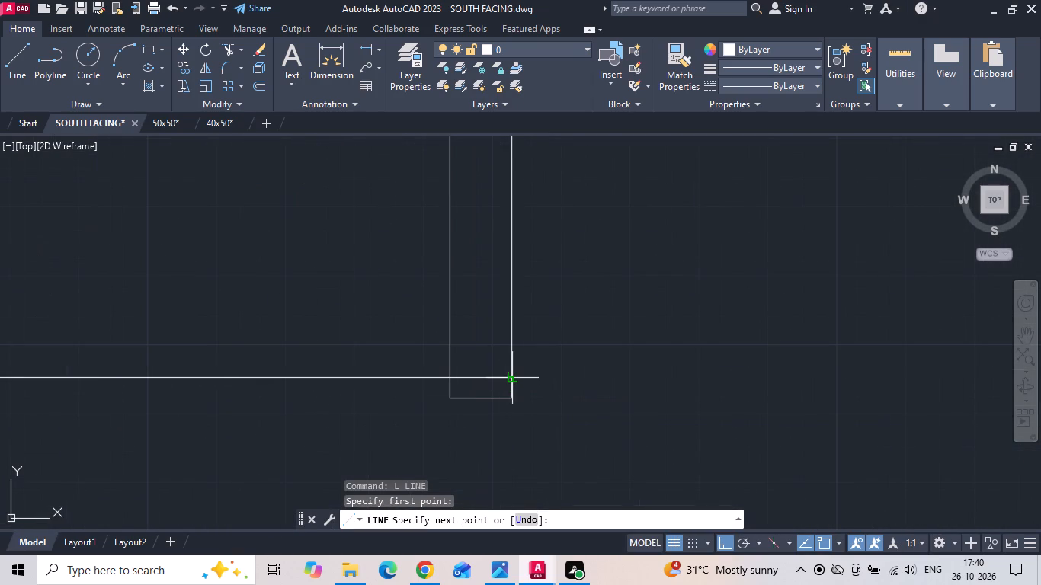
pyautogui.click(509, 379)
pyautogui.press('Escape')
# Draw the utility outline from the kitchen's southeast outer corner: 5' east, 13' north, then west across the east wall into the dining area.
pyautogui.scroll(-5, 556, 382)
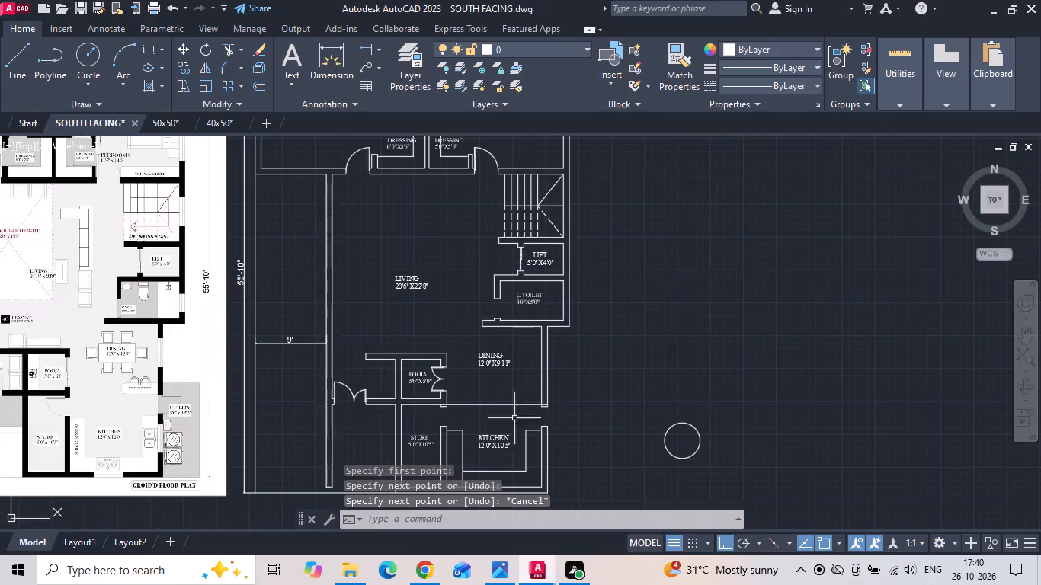
pyautogui.scroll(1, 101, 388)
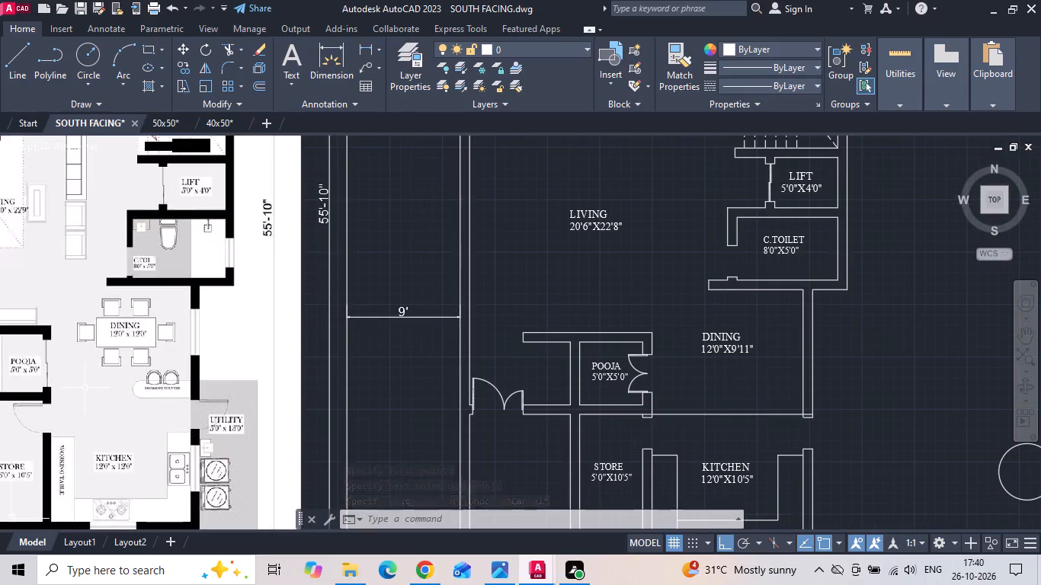
pyautogui.scroll(-1, 105, 350)
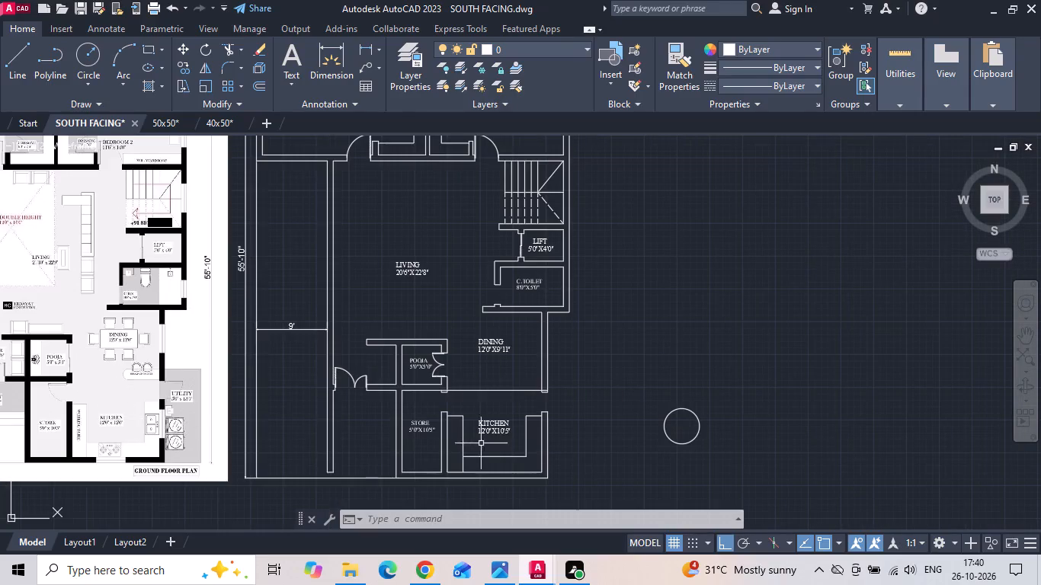
pyautogui.scroll(1, 528, 459)
pyautogui.moveTo(537, 459); pyautogui.dragTo(470, 420, button='middle')
pyautogui.press('l')
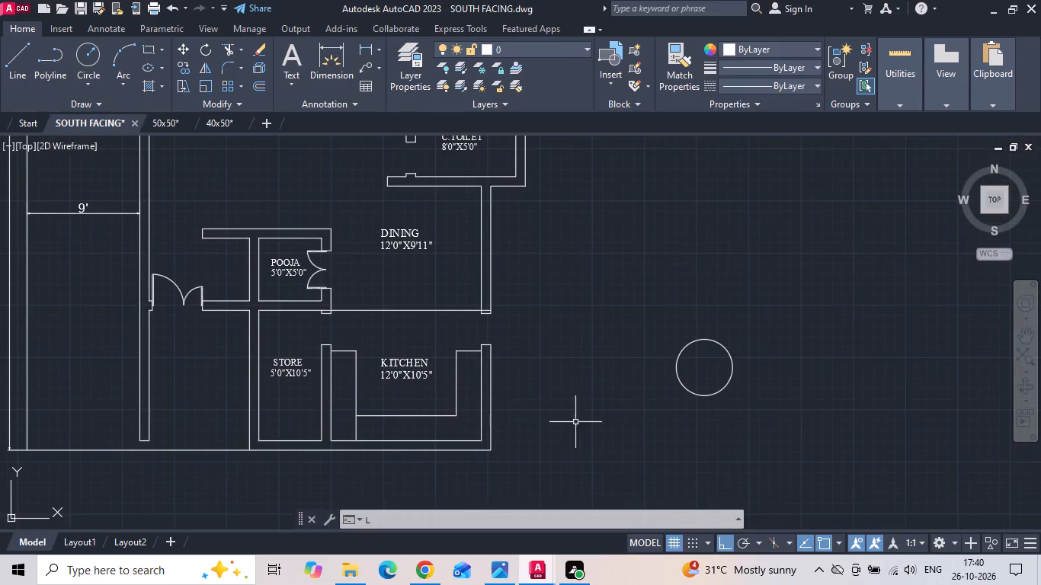
pyautogui.scroll(-2, 583, 427)
pyautogui.scroll(3, 221, 409)
pyautogui.scroll(-2, 325, 395)
pyautogui.moveTo(632, 404); pyautogui.dragTo(582, 394, button='middle')
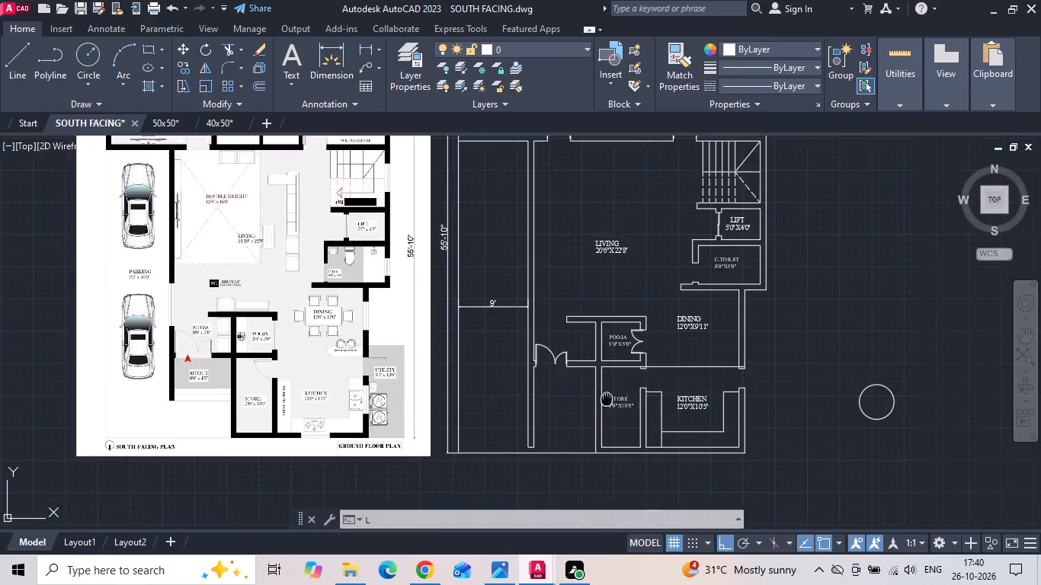
pyautogui.moveTo(582, 394); pyautogui.dragTo(146, 312, button='middle')
pyautogui.press('space')
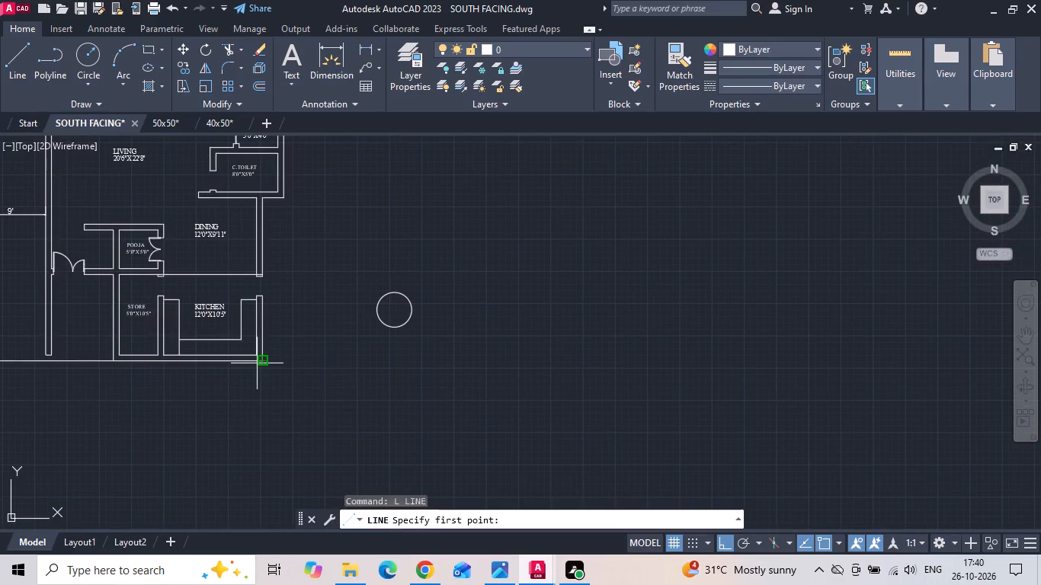
pyautogui.moveTo(261, 363); pyautogui.dragTo(273, 363)
pyautogui.press('5')
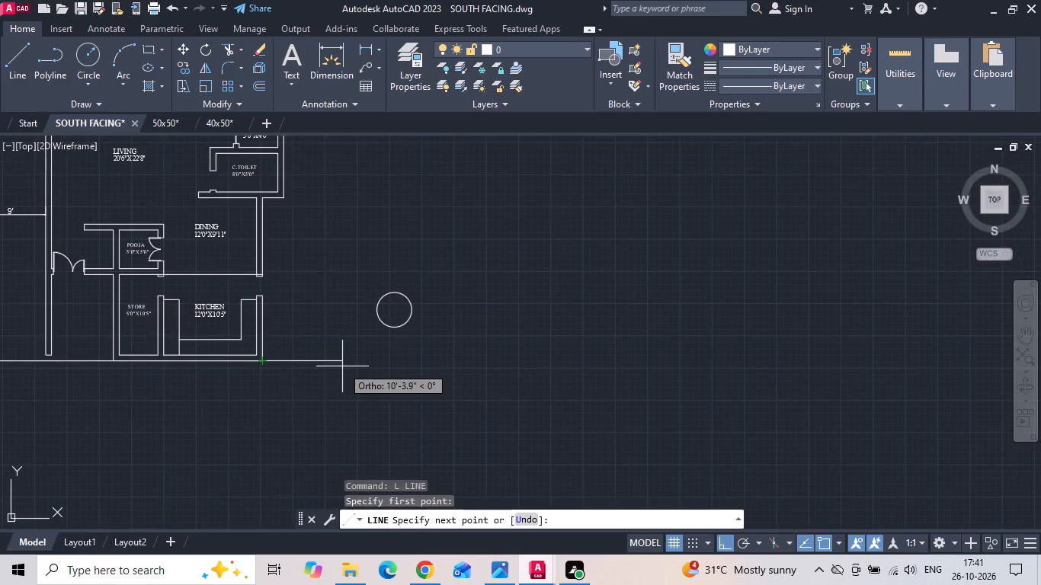
pyautogui.press("'")
pyautogui.press('Return')
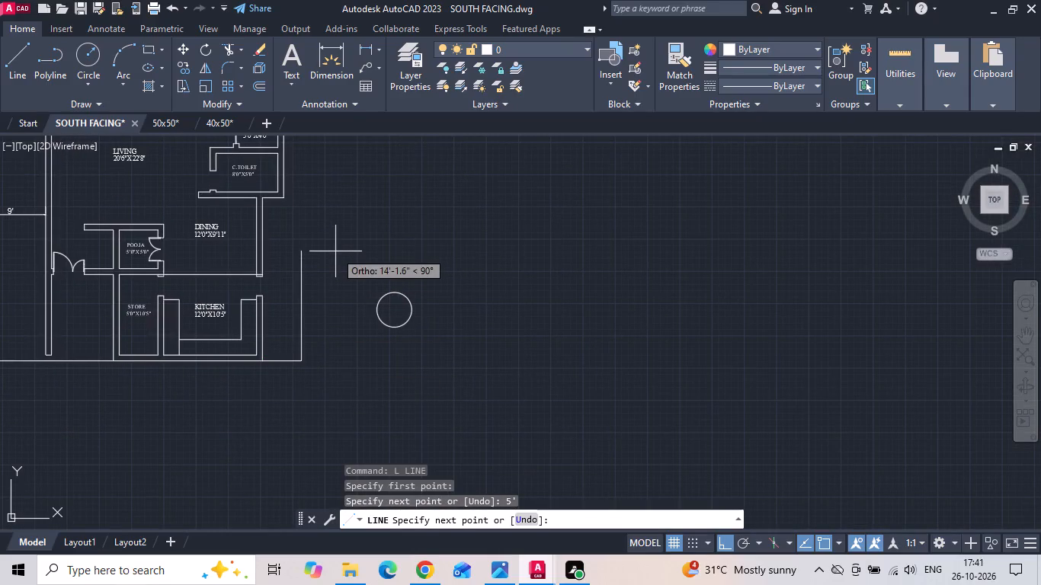
pyautogui.write("13'")
pyautogui.press('Return')
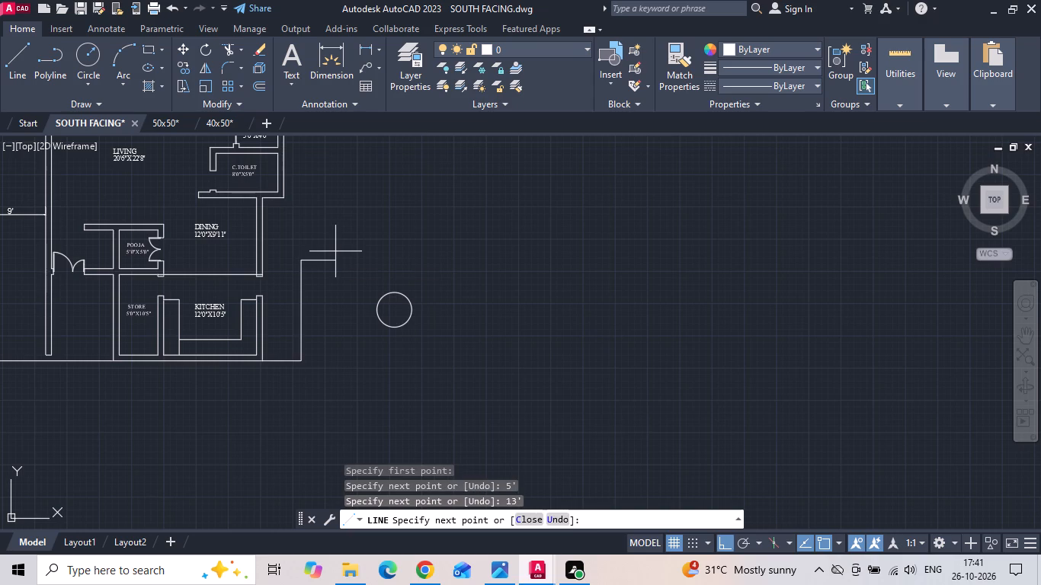
pyautogui.scroll(2, 264, 225)
pyautogui.scroll(1, 111, 310)
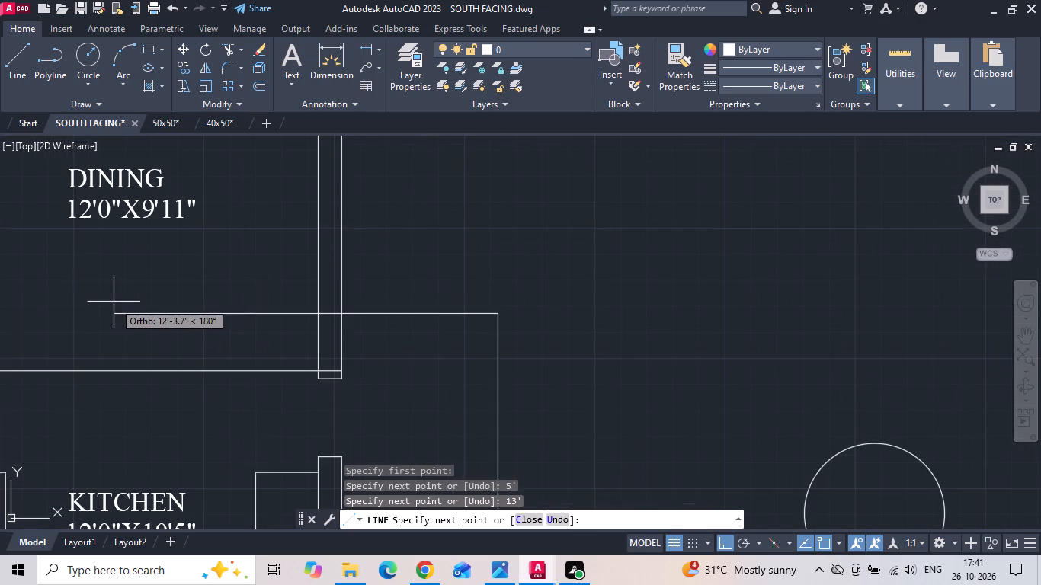
pyautogui.click(114, 302)
pyautogui.press('Escape')
# Trim the utility's north line and the dining-kitchen line where they cross the thickness of the east wall.
pyautogui.write('TR')
pyautogui.press('space')
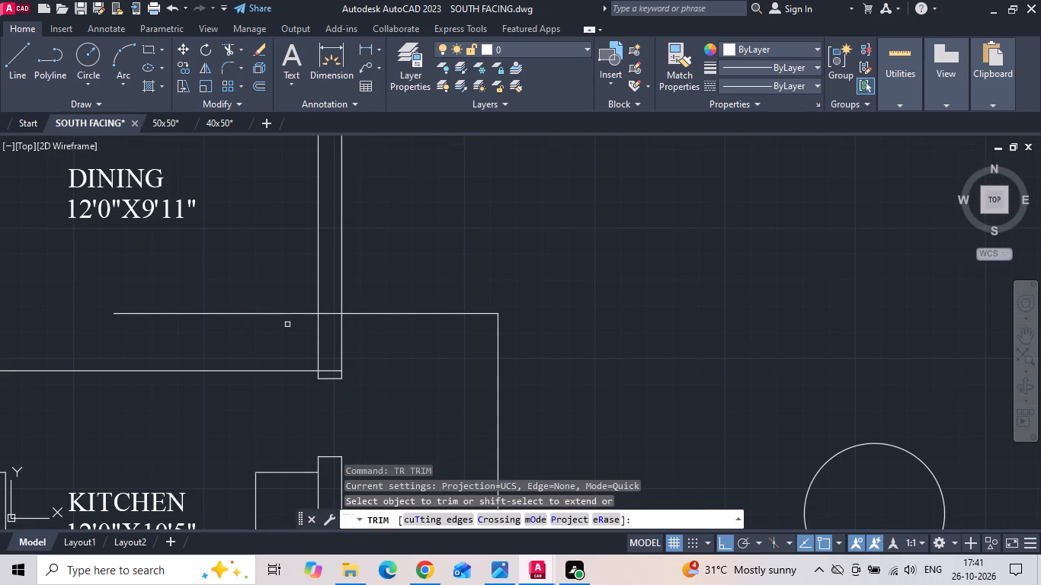
pyautogui.click(326, 315)
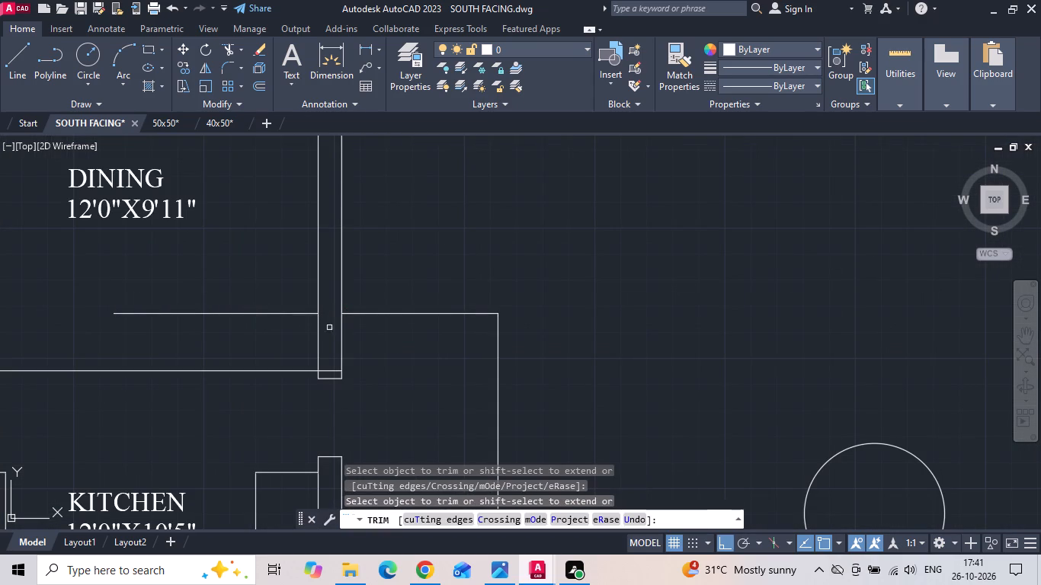
pyautogui.click(325, 372)
pyautogui.scroll(-2, 552, 288)
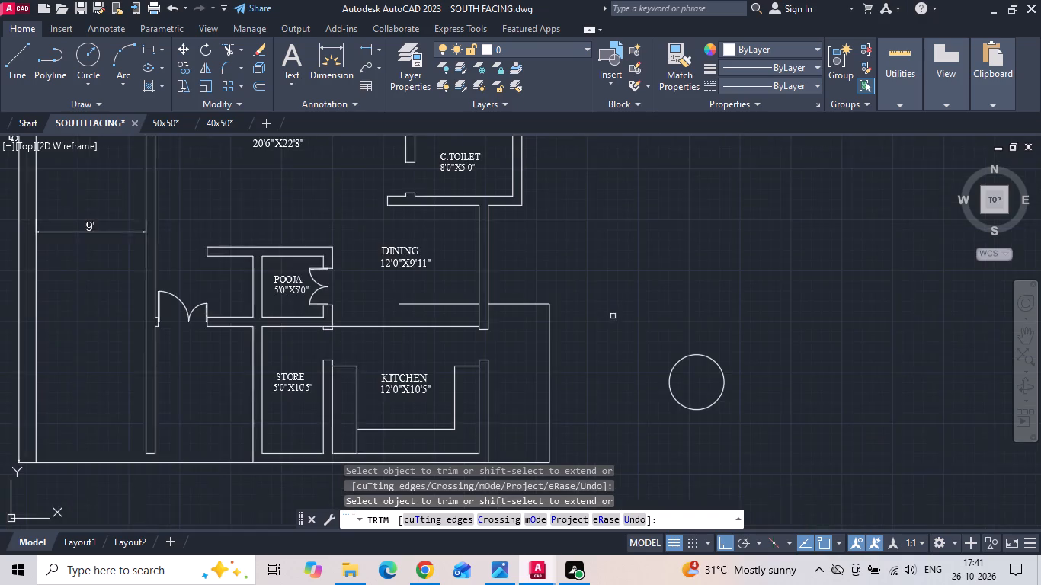
pyautogui.scroll(-1, 612, 322)
pyautogui.scroll(2, 136, 318)
pyautogui.press('Escape')
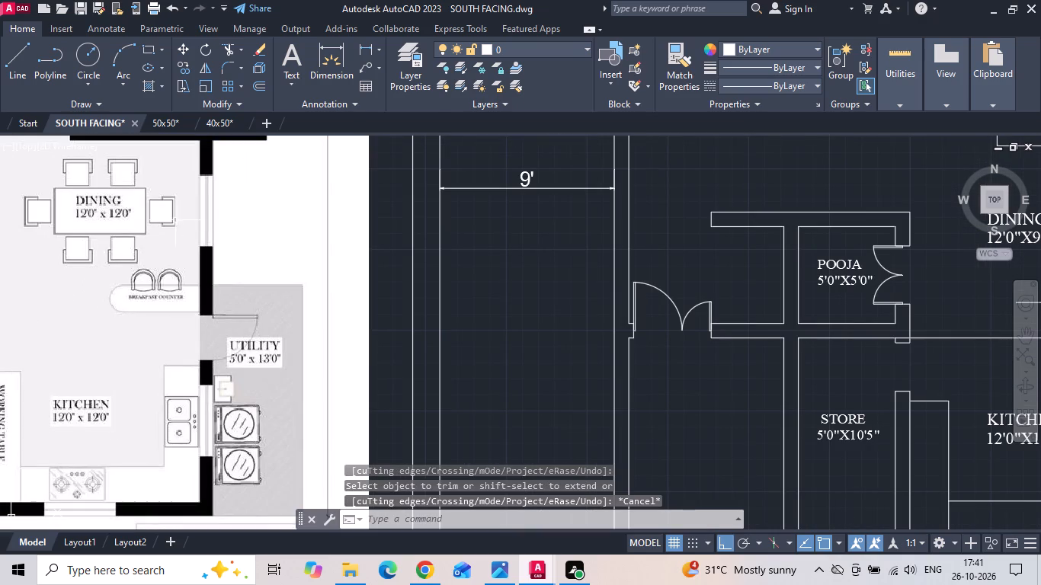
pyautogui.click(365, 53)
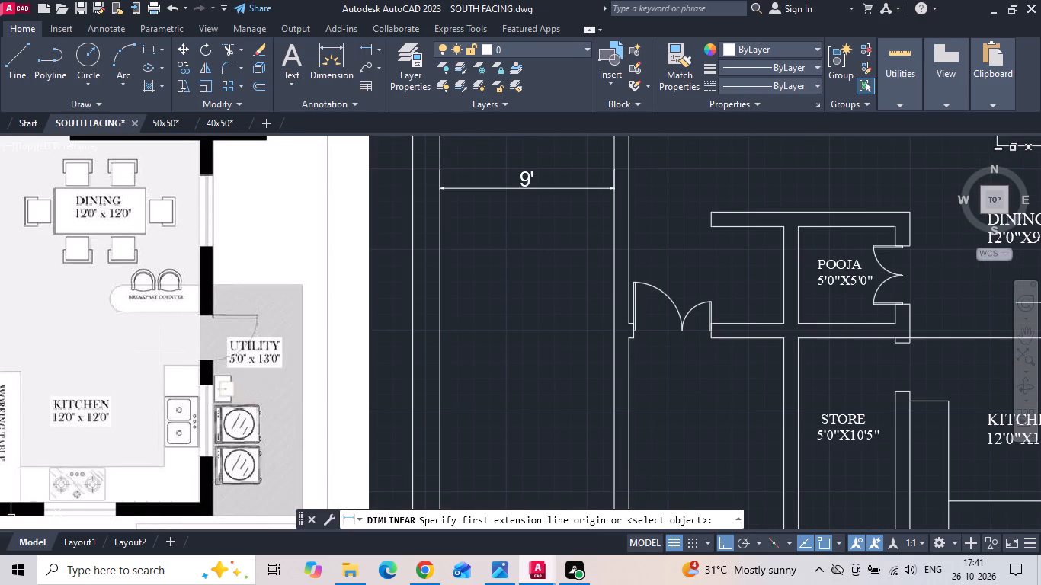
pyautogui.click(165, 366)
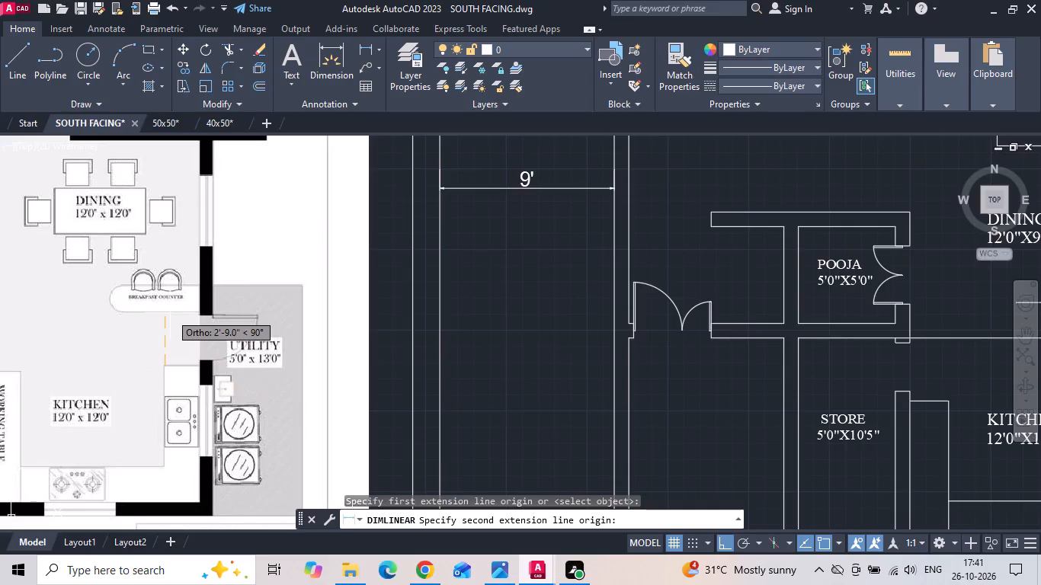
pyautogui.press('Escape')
# Offset the inner face of the dining room's east wall 4'6" west into the room.
pyautogui.scroll(-2, 0, 363)
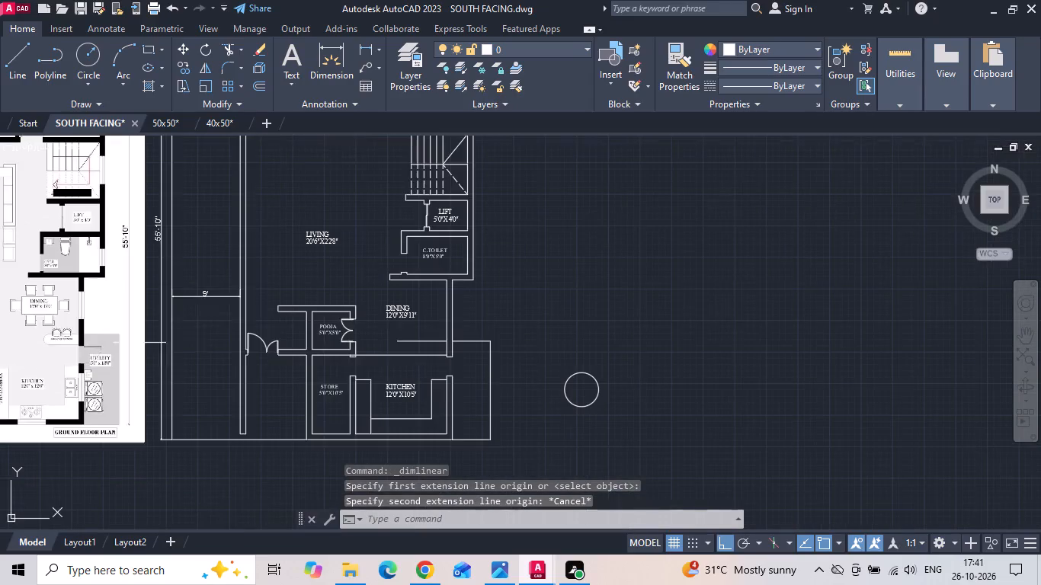
pyautogui.scroll(2, 412, 356)
pyautogui.scroll(1, 500, 347)
pyautogui.press('o')
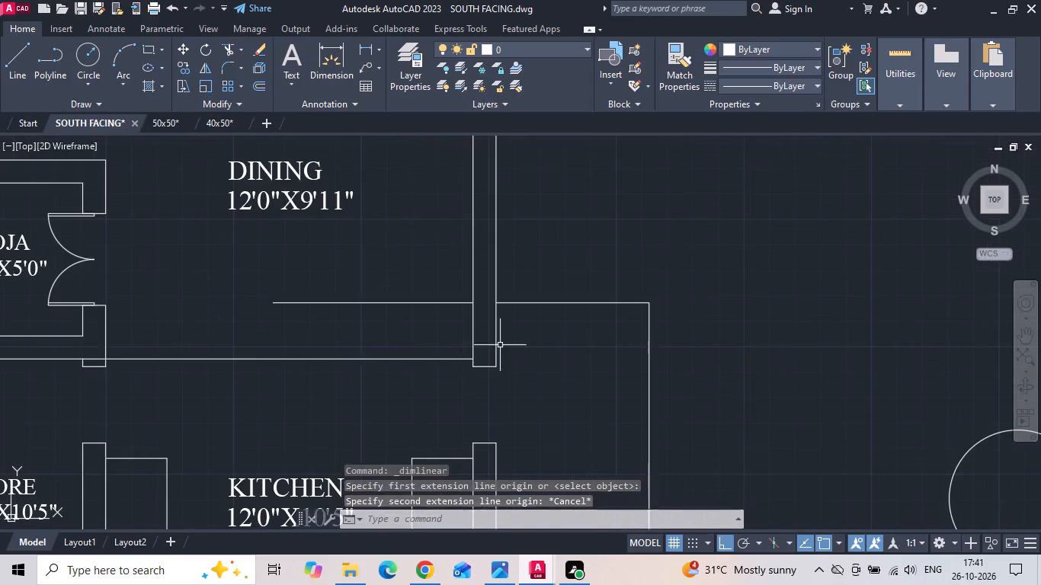
pyautogui.press('space')
pyautogui.write("4'6")
pyautogui.press('space')
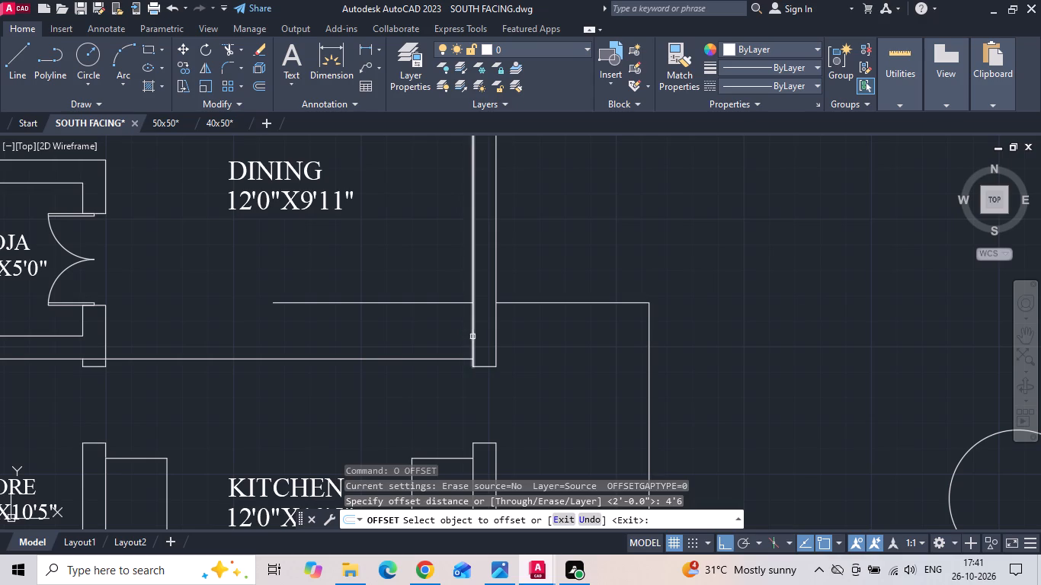
pyautogui.click(474, 337)
pyautogui.click(437, 352)
pyautogui.press('Escape')
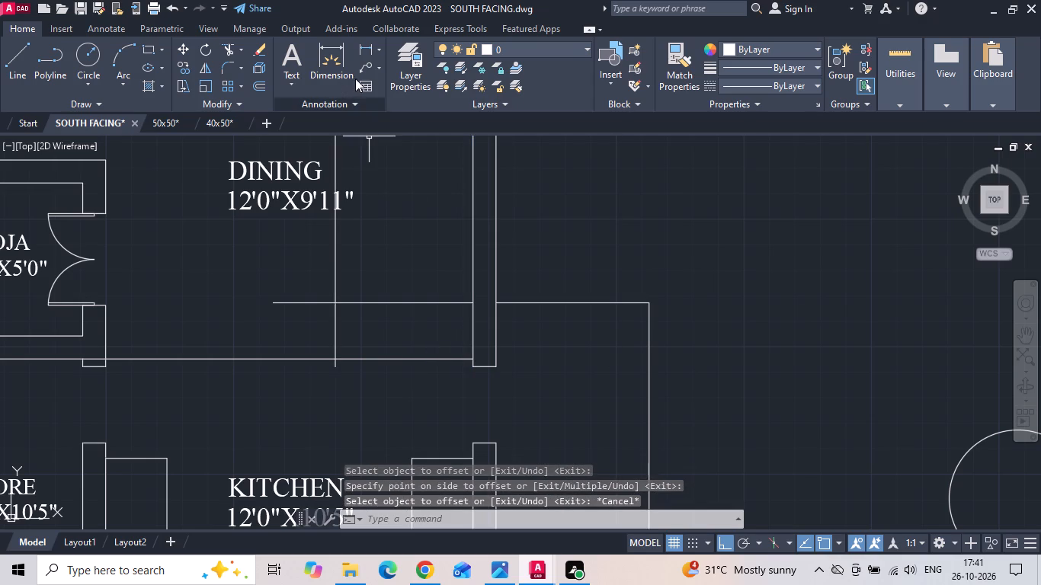
# Trim the offset line and the two horizontal lines to leave a closed breakfast counter rectangle against the east wall.
pyautogui.press('t')
pyautogui.write('R')
pyautogui.press('space')
pyautogui.moveTo(346, 273); pyautogui.dragTo(281, 337)
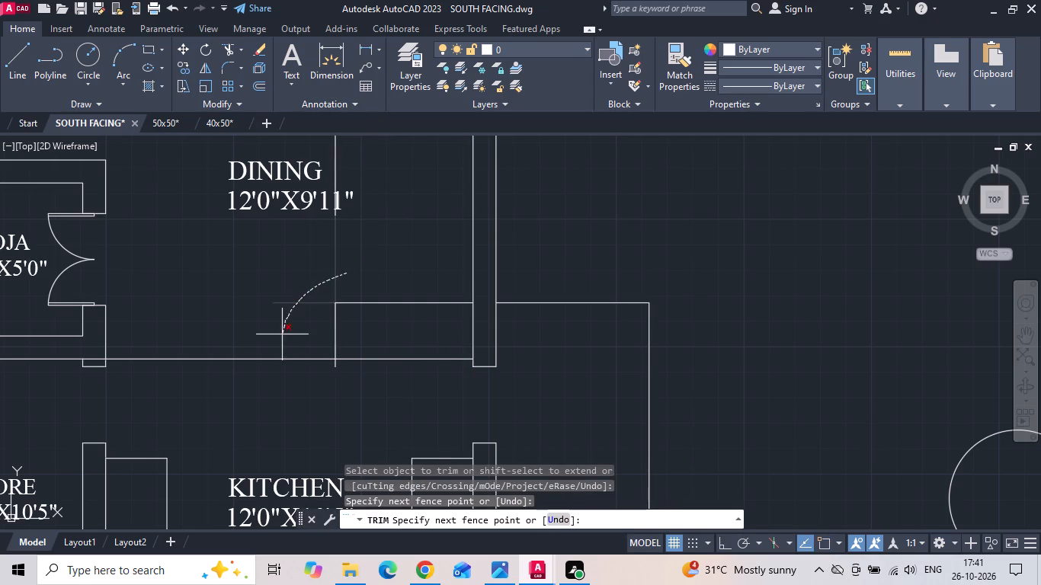
pyautogui.moveTo(281, 337); pyautogui.dragTo(281, 379)
pyautogui.click(94, 360)
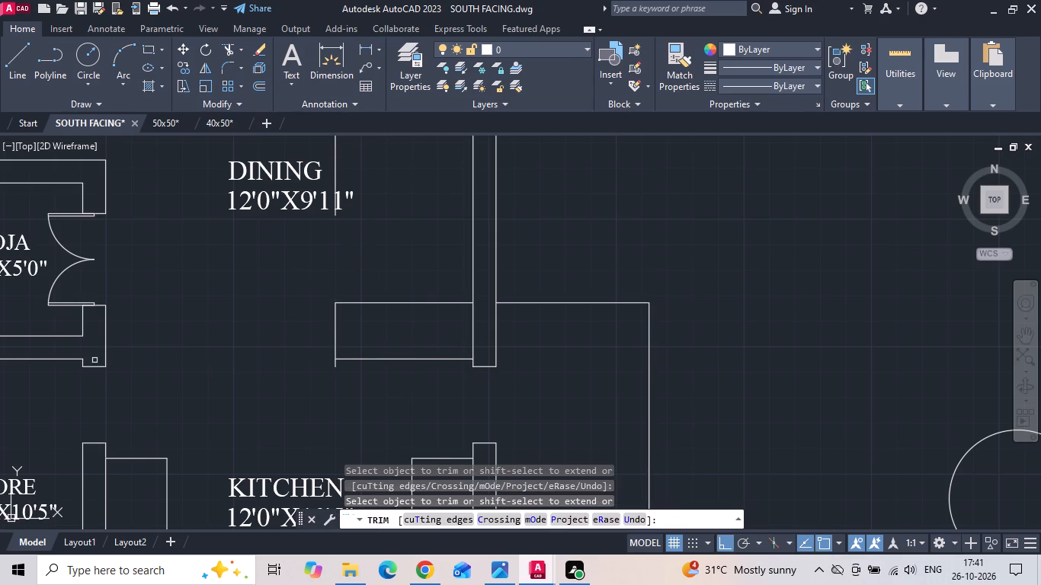
pyautogui.moveTo(94, 359); pyautogui.dragTo(296, 362, button='middle')
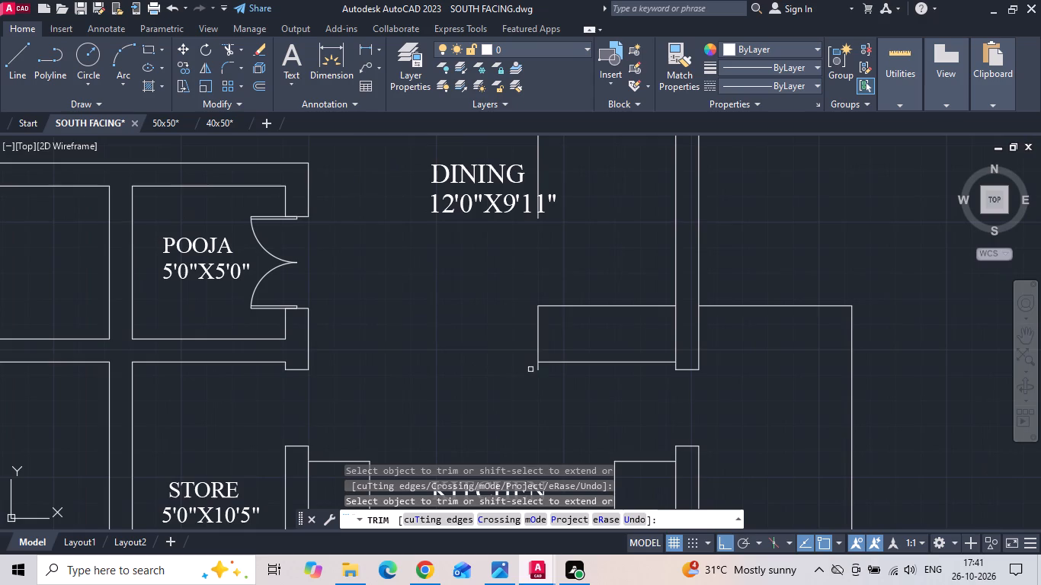
pyautogui.click(537, 371)
pyautogui.moveTo(534, 369); pyautogui.dragTo(352, 343, button='middle')
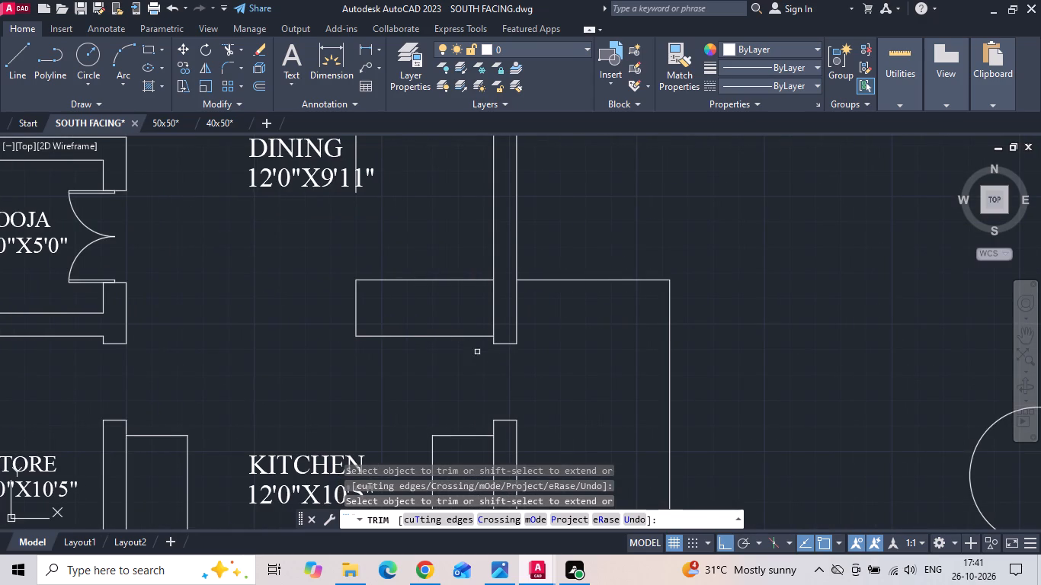
pyautogui.press('Escape')
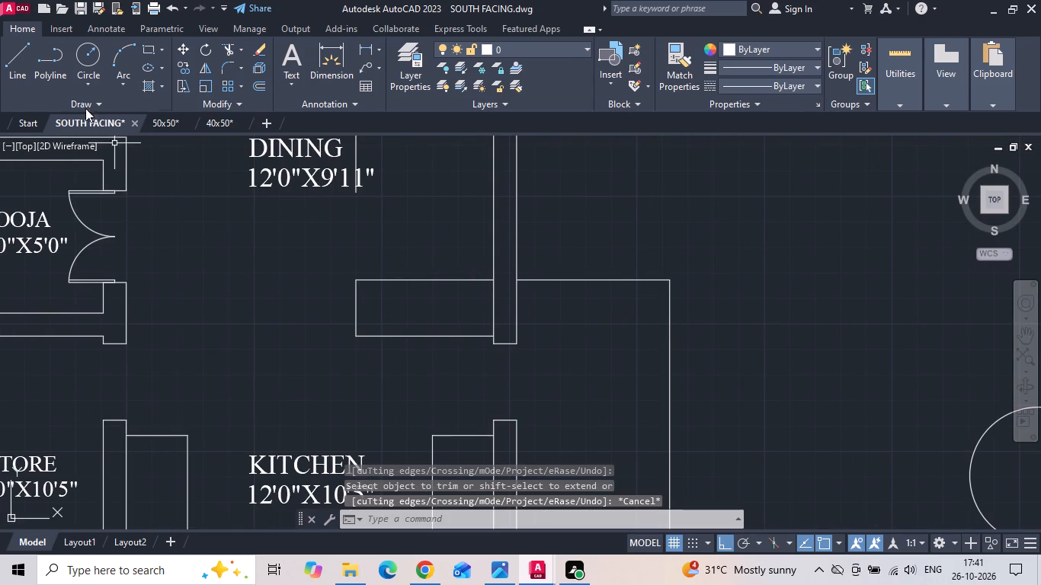
# Round the breakfast counter's west end with a two-point circle across its end corners, trimming the circle's inner half and the end line.
pyautogui.click(94, 88)
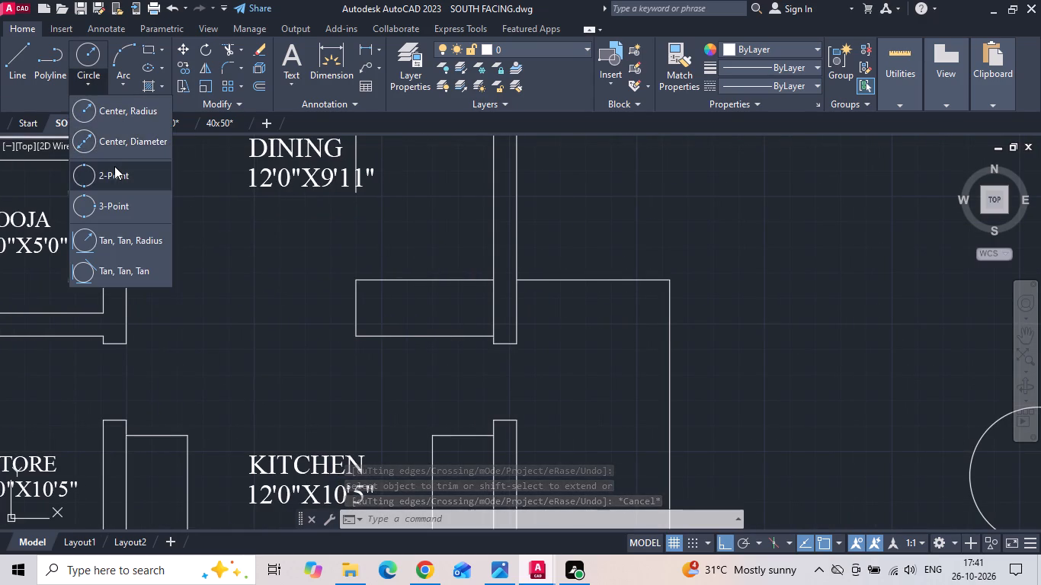
pyautogui.click(114, 166)
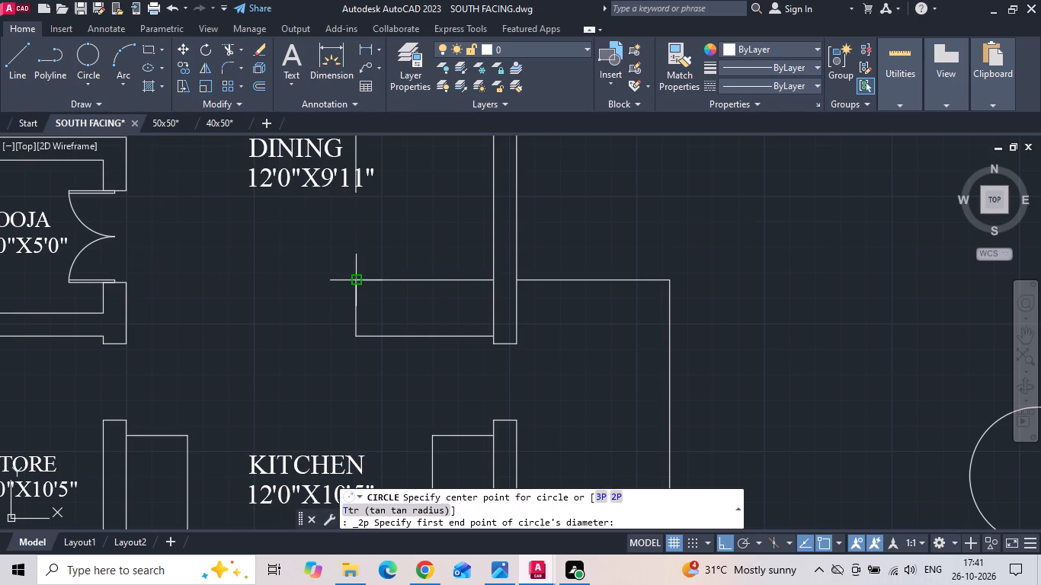
pyautogui.click(357, 284)
pyautogui.click(354, 335)
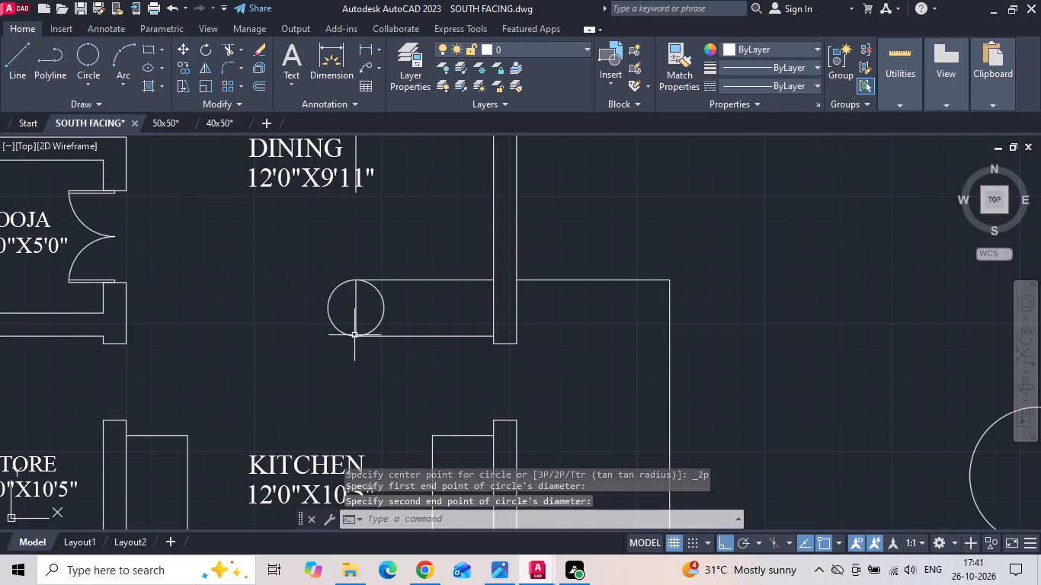
pyautogui.press('Escape')
pyautogui.write('TR')
pyautogui.press('space')
pyautogui.moveTo(351, 314); pyautogui.dragTo(436, 308)
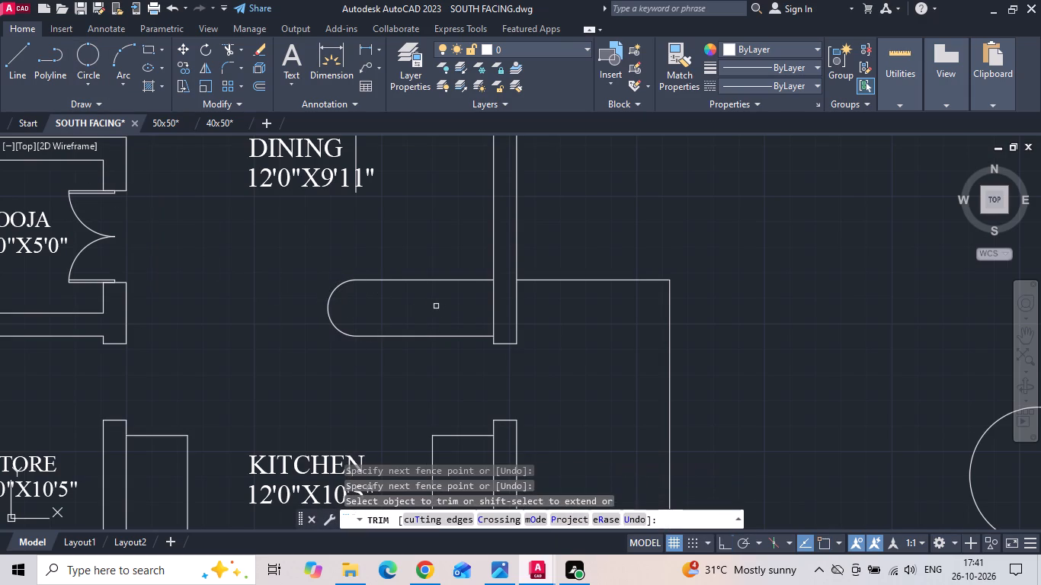
pyautogui.press('Escape')
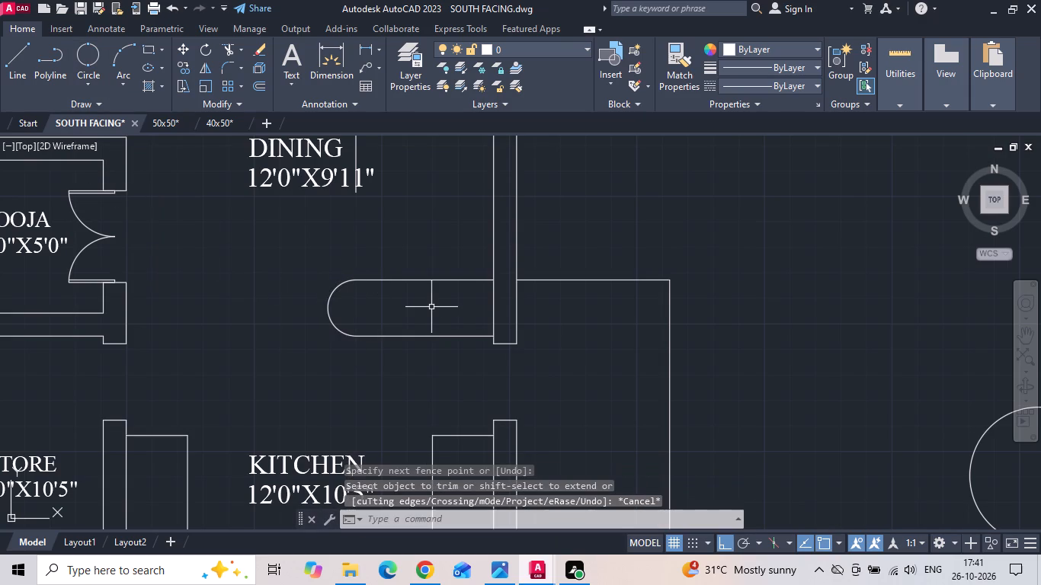
# Erase the leftover piece of the offset line running through the dining label.
pyautogui.scroll(-2, 468, 376)
pyautogui.moveTo(456, 280); pyautogui.dragTo(431, 275)
pyautogui.click(402, 273)
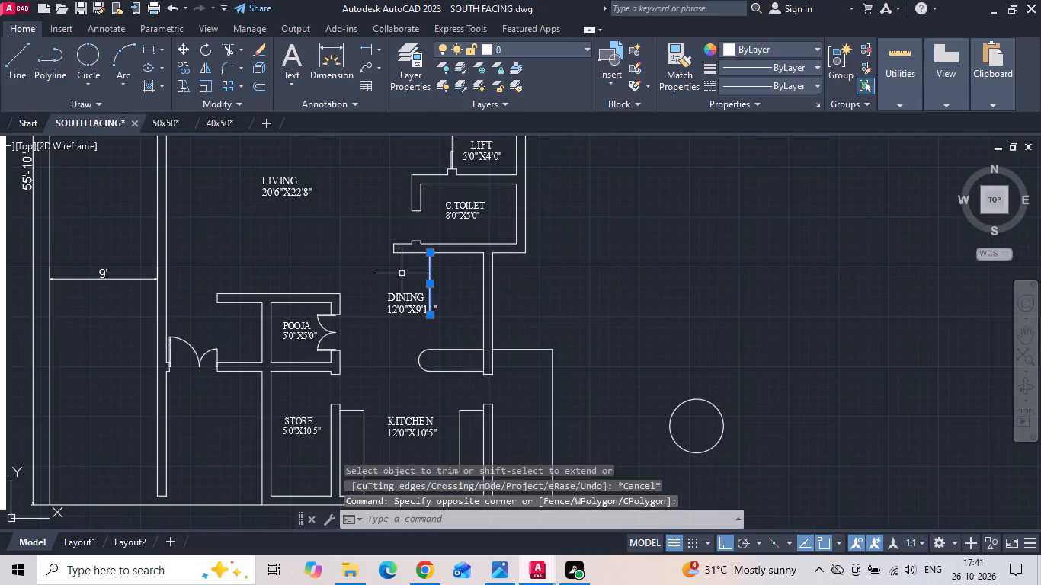
pyautogui.press('Delete')
# Copy the door of the 5'0"x8'0" attached toilet to the C.Toilet's west opening.
pyautogui.scroll(-1, 538, 292)
pyautogui.moveTo(517, 330); pyautogui.dragTo(507, 382, button='middle')
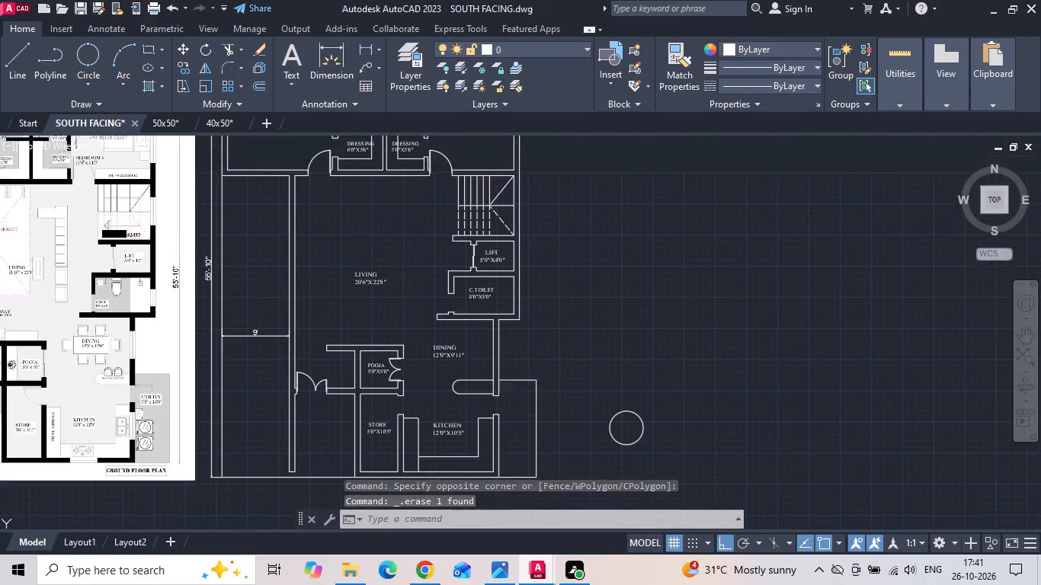
pyautogui.scroll(-1, 497, 394)
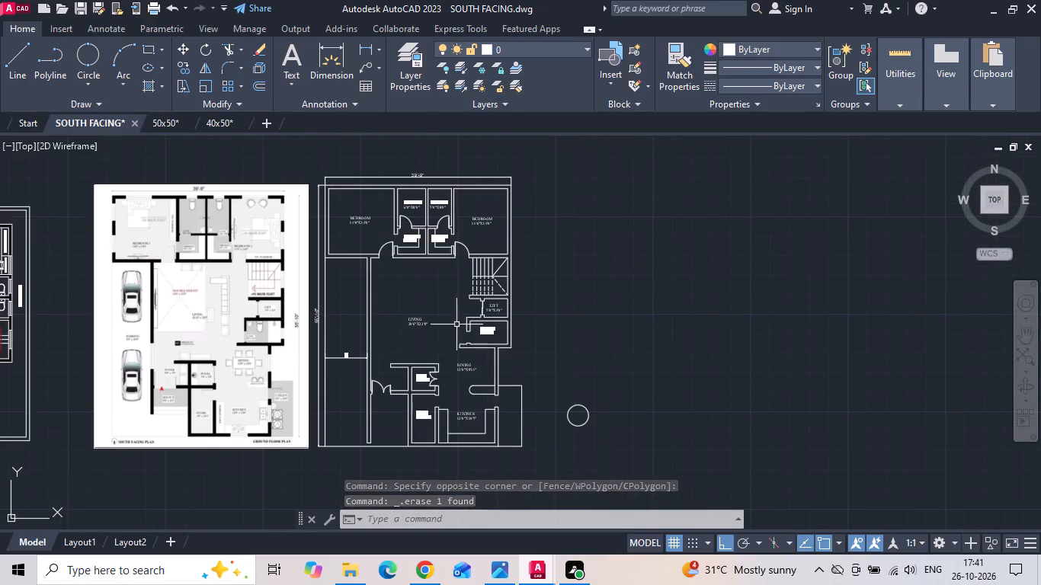
pyautogui.scroll(2, 440, 213)
pyautogui.click(444, 219)
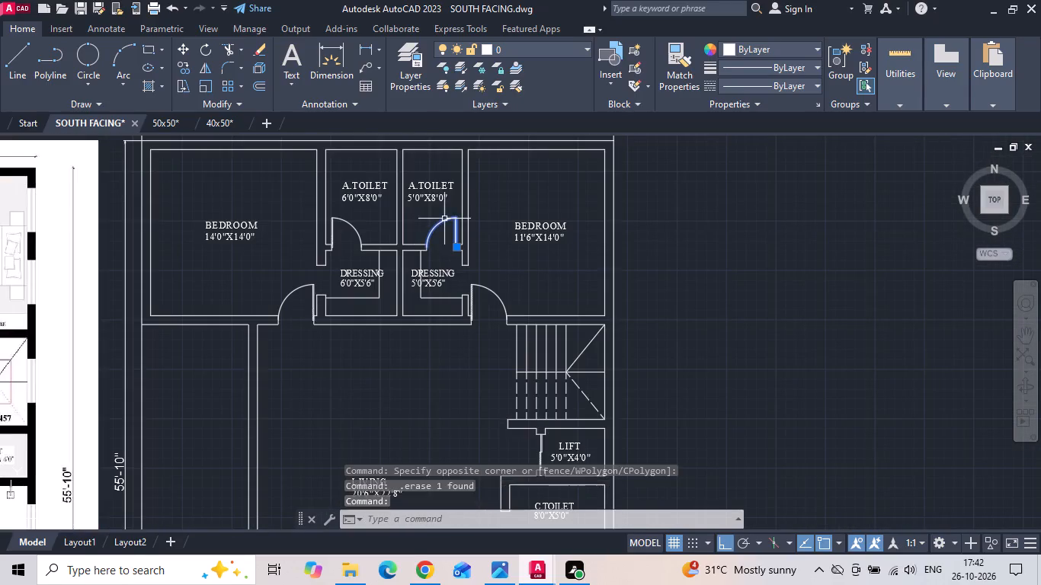
pyautogui.rightClick(444, 219)
pyautogui.click(469, 289)
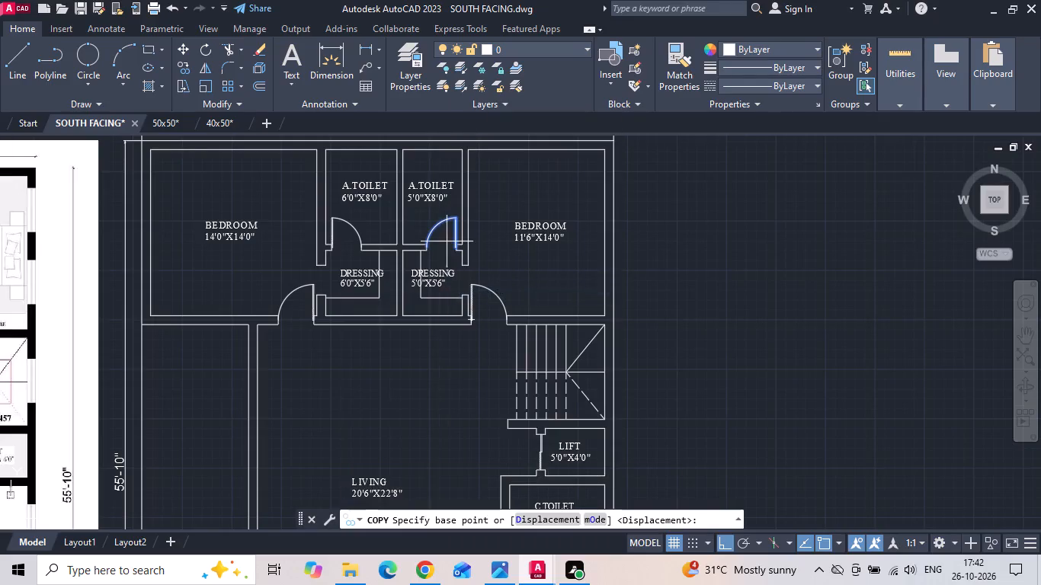
pyautogui.moveTo(445, 238); pyautogui.dragTo(445, 289)
pyautogui.moveTo(447, 364); pyautogui.dragTo(465, 238, button='middle')
pyautogui.scroll(1, 508, 416)
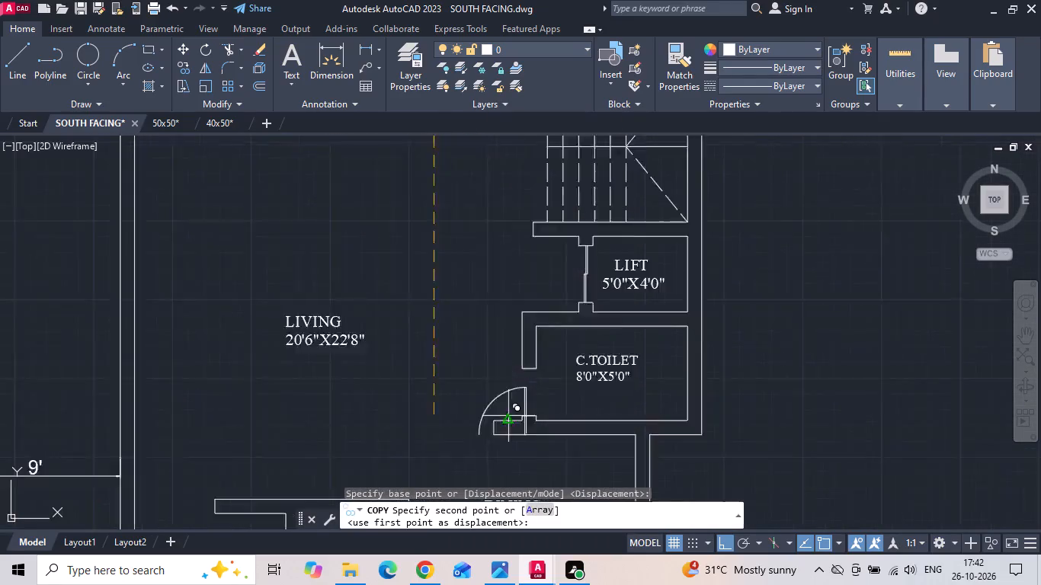
pyautogui.scroll(2, 508, 416)
pyautogui.click(535, 413)
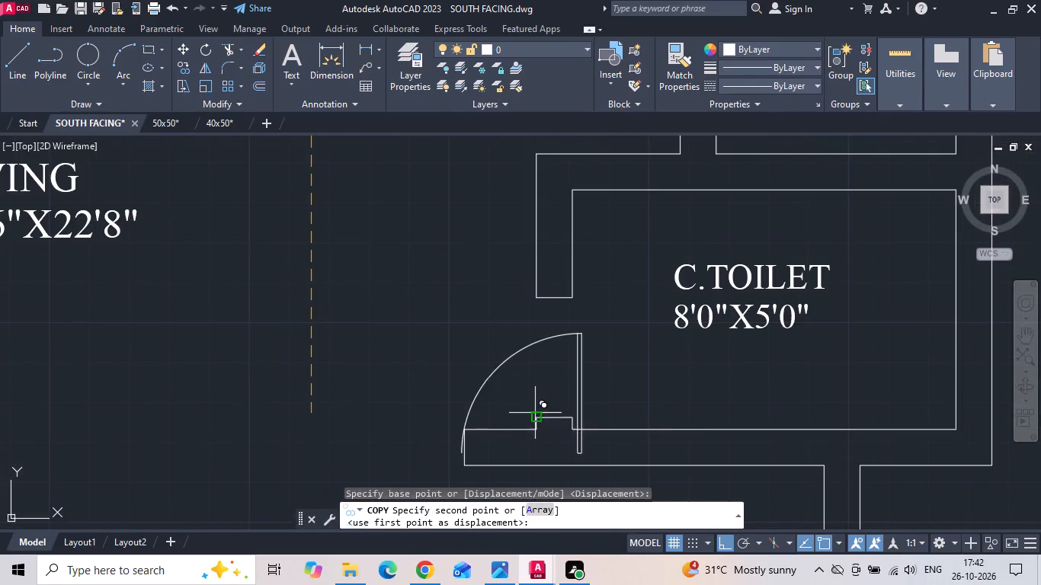
pyautogui.moveTo(545, 387); pyautogui.dragTo(537, 372, button='middle')
pyautogui.press('Escape')
# Rotate the copied C.Toilet door to 270° so its leaf lies horizontal.
pyautogui.moveTo(521, 353); pyautogui.dragTo(468, 361)
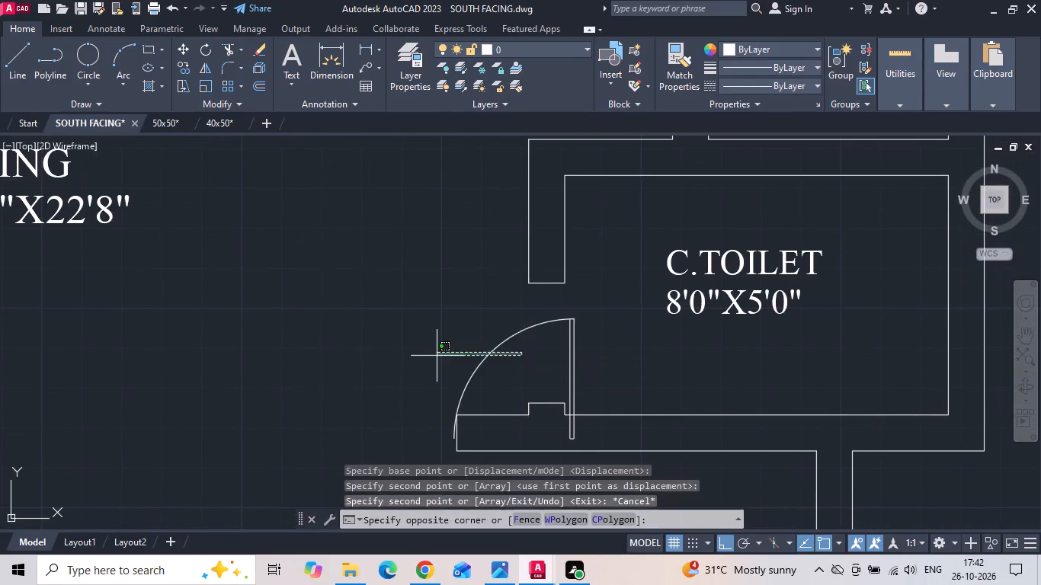
pyautogui.click(428, 353)
pyautogui.rightClick(425, 352)
pyautogui.click(470, 330)
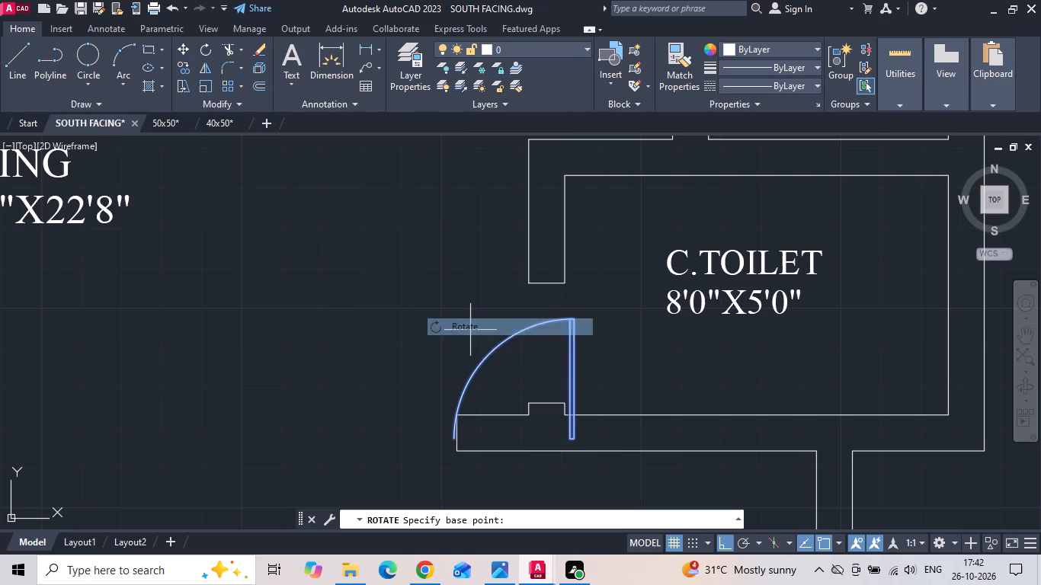
pyautogui.click(540, 323)
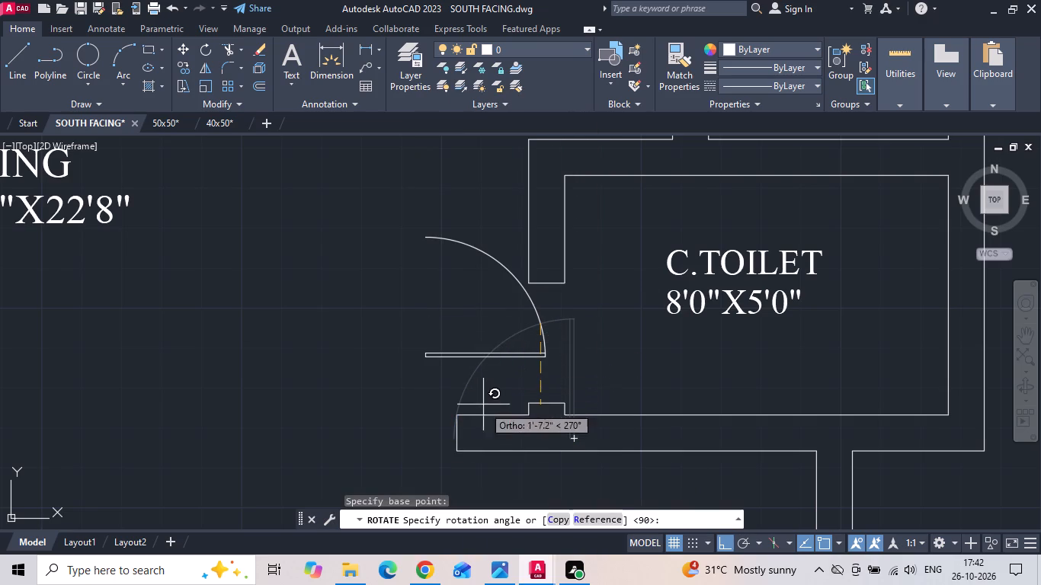
pyautogui.moveTo(463, 465); pyautogui.dragTo(466, 415, button='middle')
pyautogui.click(476, 465)
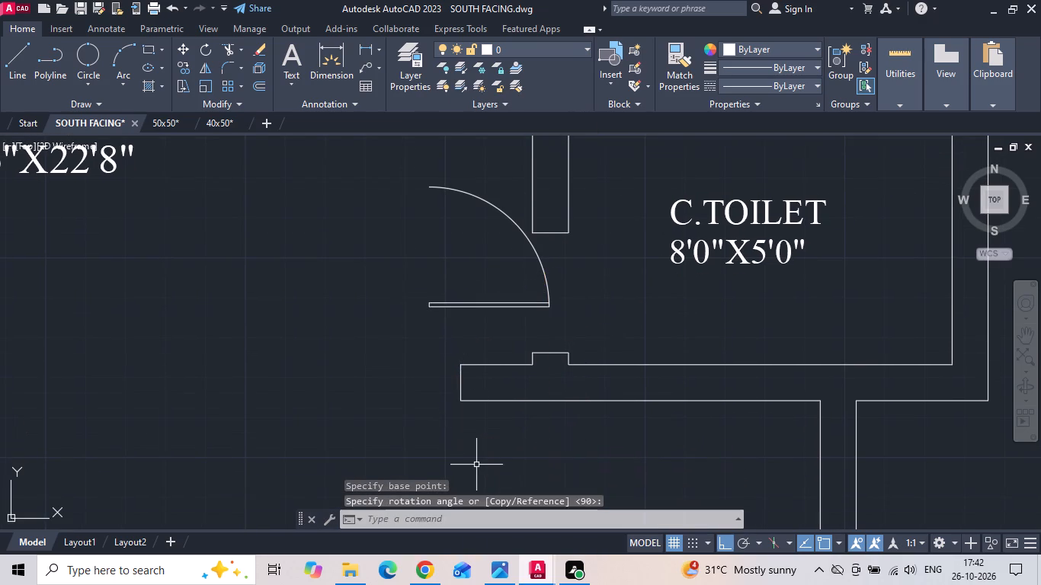
# Move the rotated door into the C.Toilet opening, placing its arc end at the middle of the north jamb.
pyautogui.click(463, 197)
pyautogui.click(455, 181)
pyautogui.rightClick(455, 181)
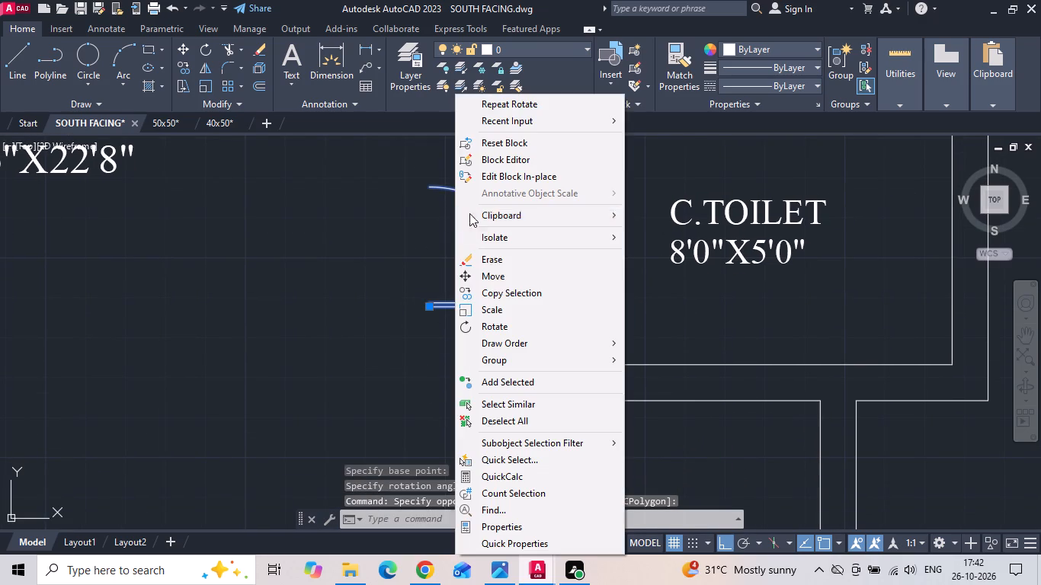
pyautogui.click(502, 282)
pyautogui.scroll(2, 389, 172)
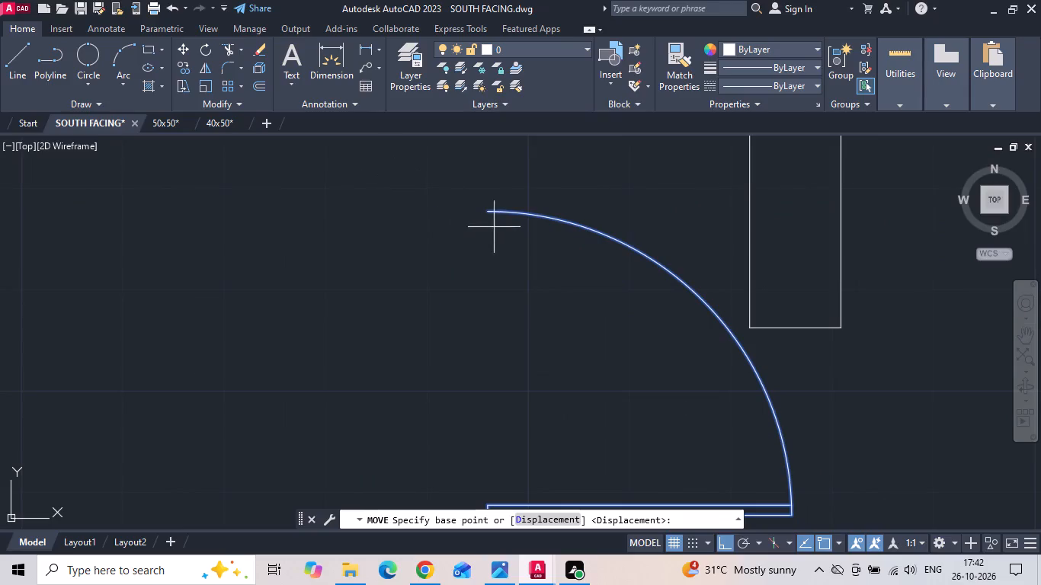
pyautogui.click(491, 216)
pyautogui.scroll(-2, 444, 229)
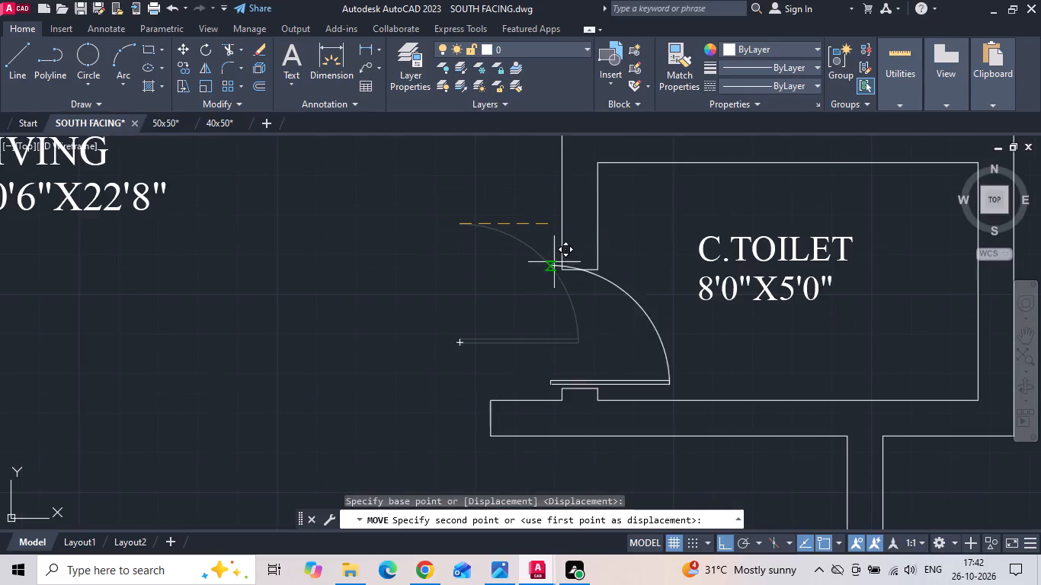
pyautogui.click(579, 268)
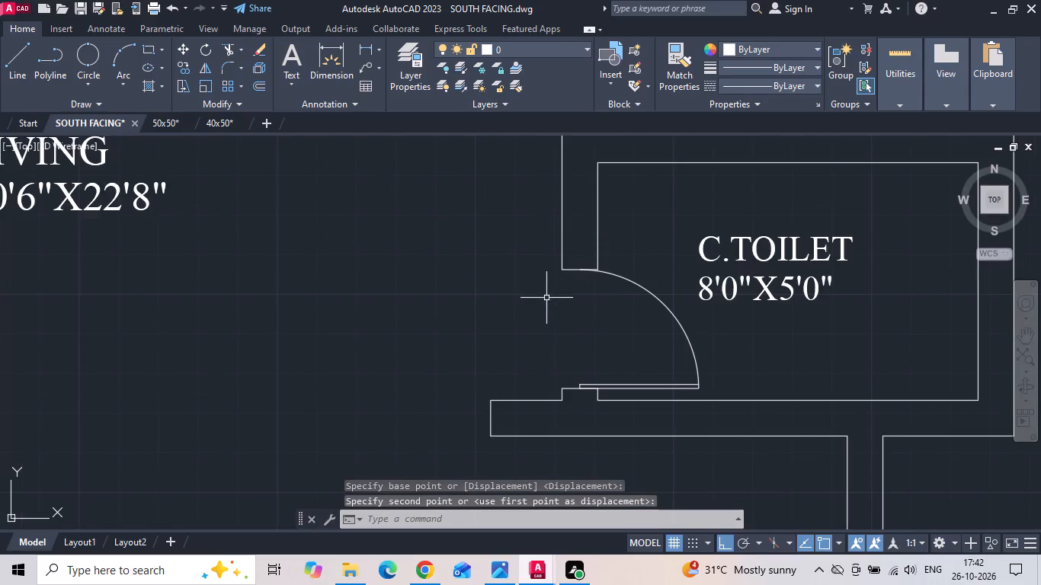
# Offset the wall line beside the main entrance door 4'3" south to mark the sitout's front edge.
pyautogui.scroll(-4, 546, 298)
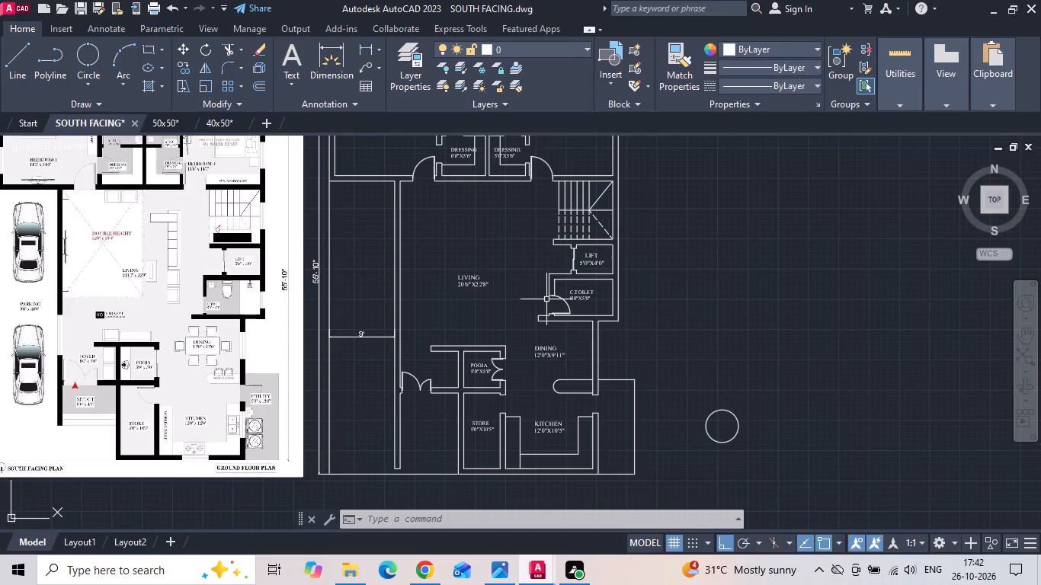
pyautogui.moveTo(506, 328); pyautogui.dragTo(709, 259, button='middle')
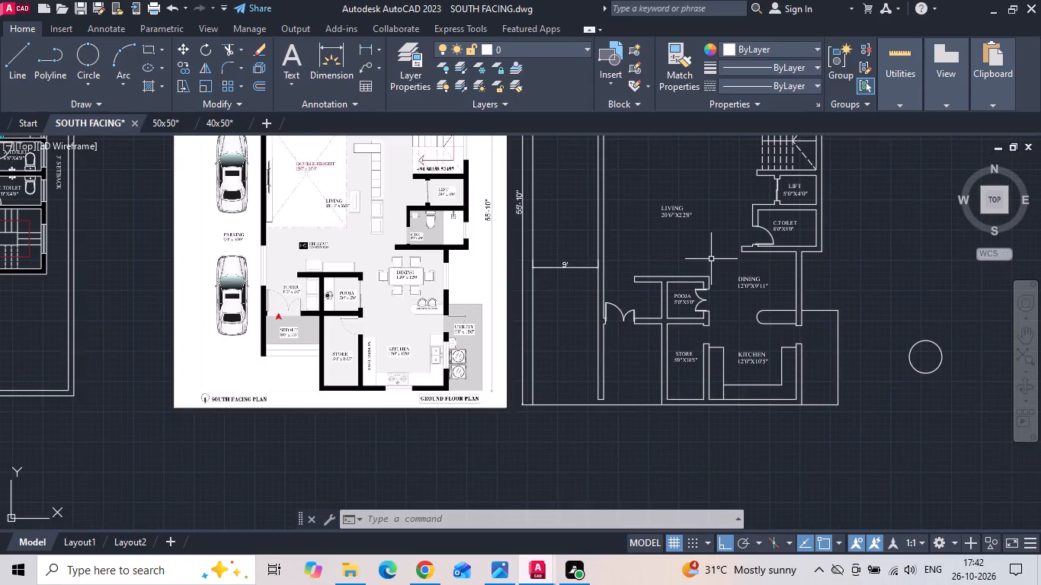
pyautogui.scroll(3, 339, 367)
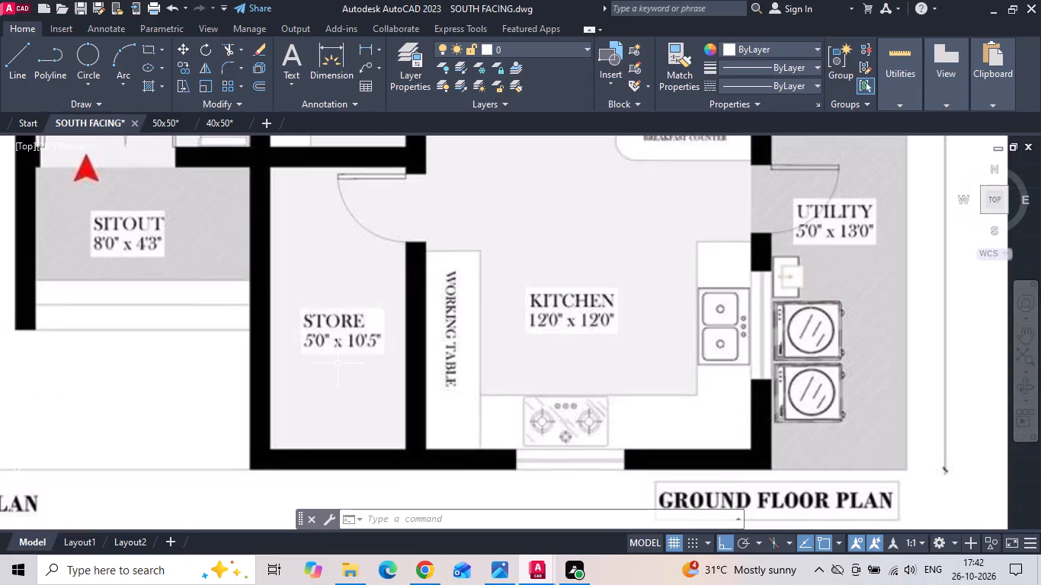
pyautogui.scroll(-2, 216, 309)
pyautogui.press('o')
pyautogui.press('Return')
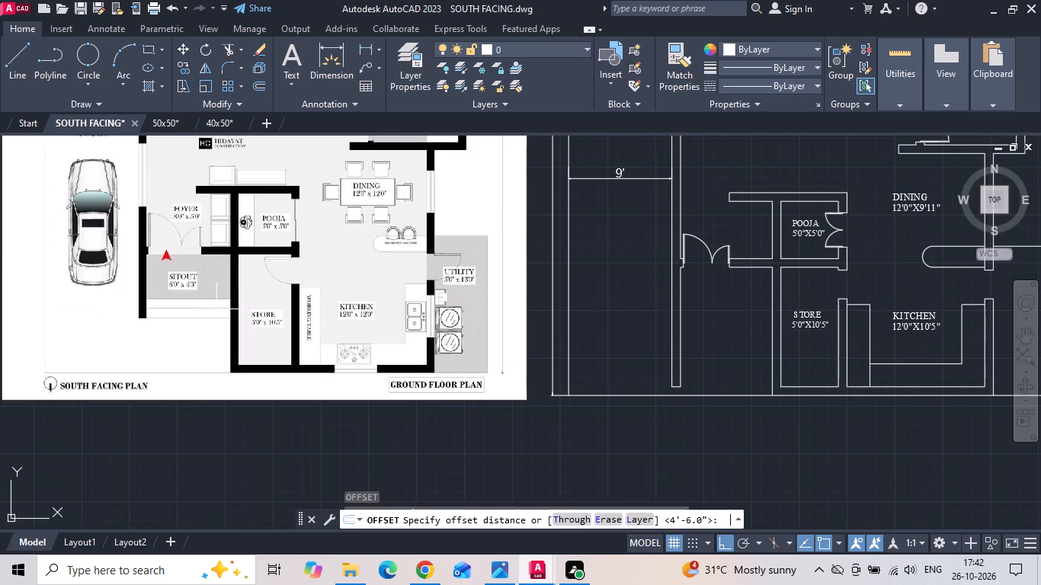
pyautogui.write("4'3")
pyautogui.press('Return')
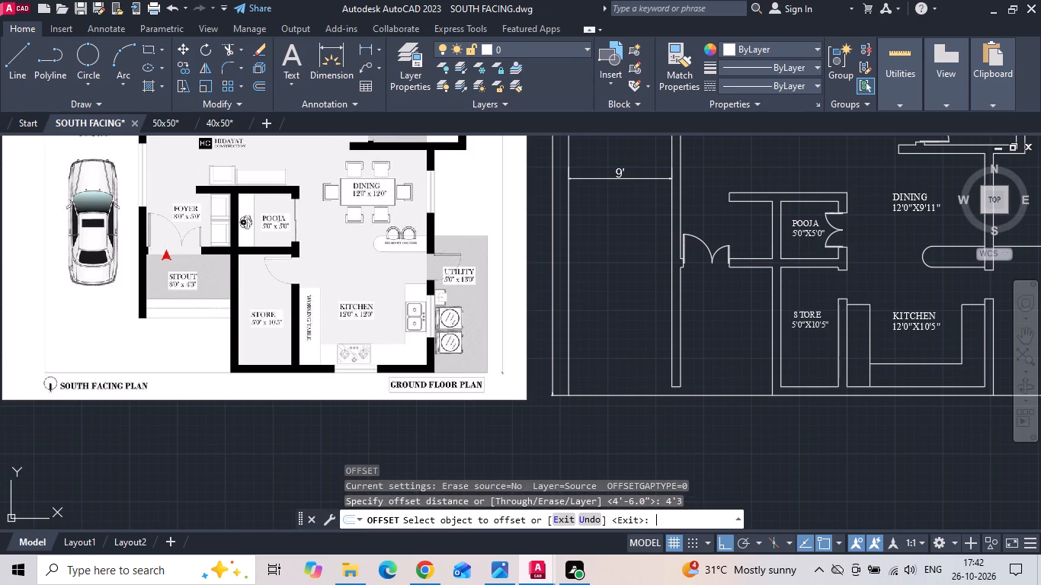
pyautogui.moveTo(373, 236); pyautogui.dragTo(243, 217, button='middle')
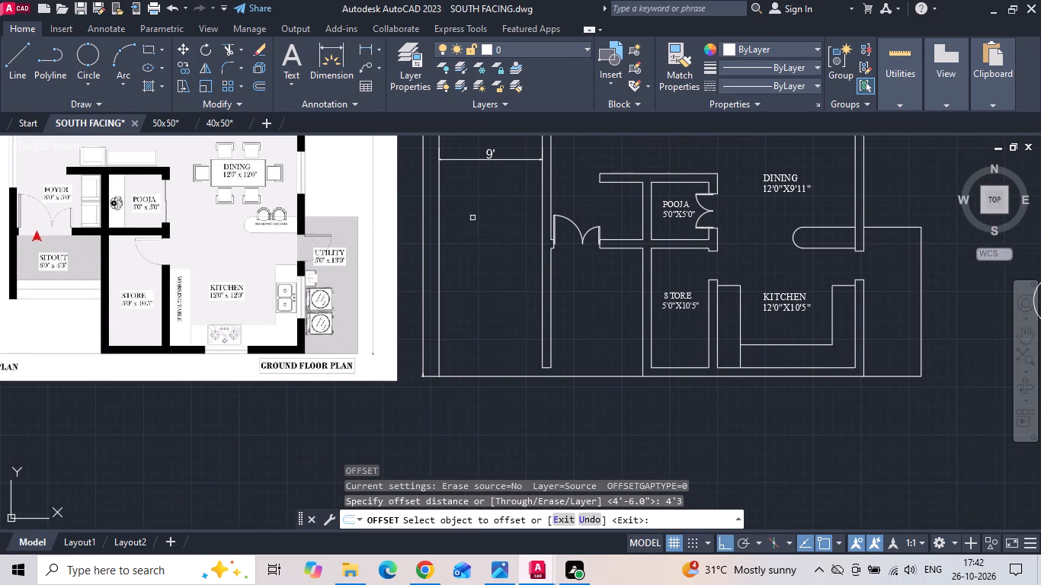
pyautogui.moveTo(611, 246); pyautogui.dragTo(604, 272)
pyautogui.click(593, 294)
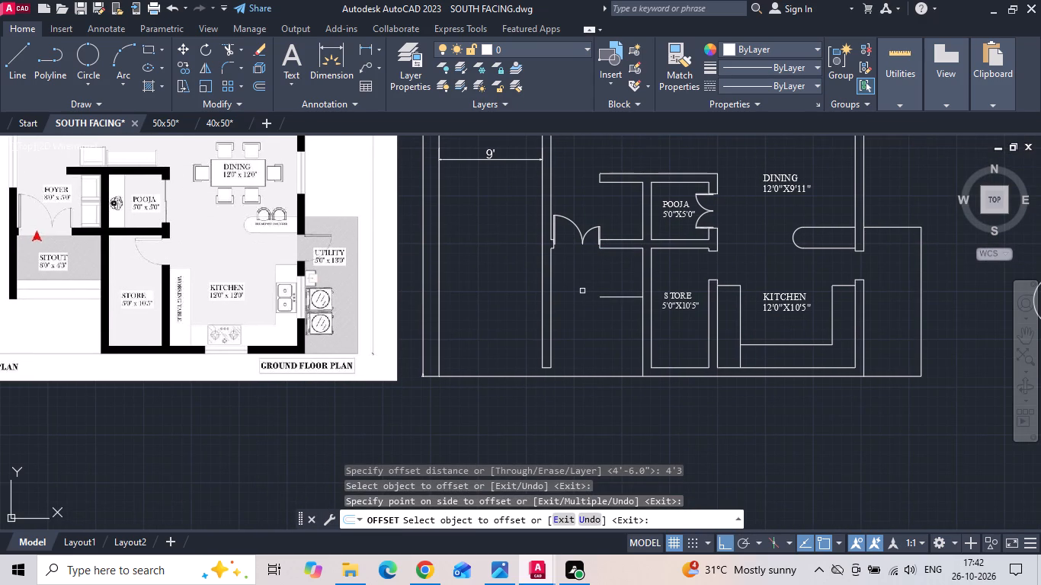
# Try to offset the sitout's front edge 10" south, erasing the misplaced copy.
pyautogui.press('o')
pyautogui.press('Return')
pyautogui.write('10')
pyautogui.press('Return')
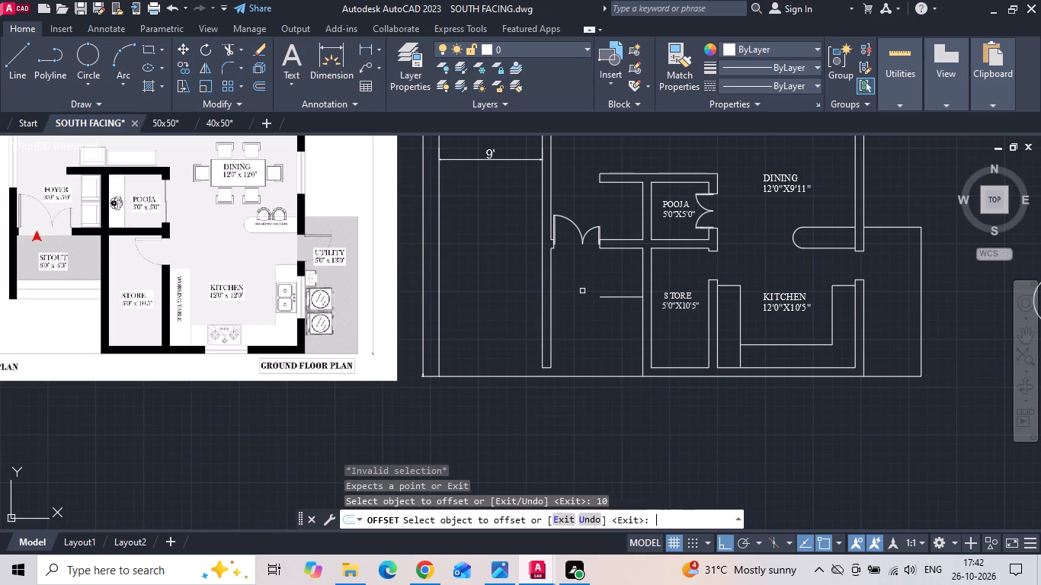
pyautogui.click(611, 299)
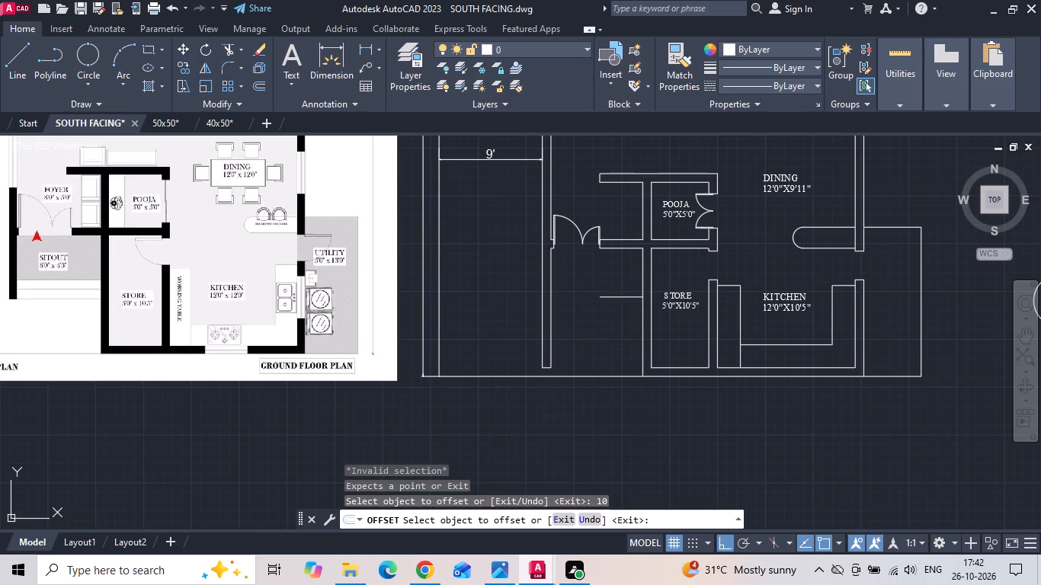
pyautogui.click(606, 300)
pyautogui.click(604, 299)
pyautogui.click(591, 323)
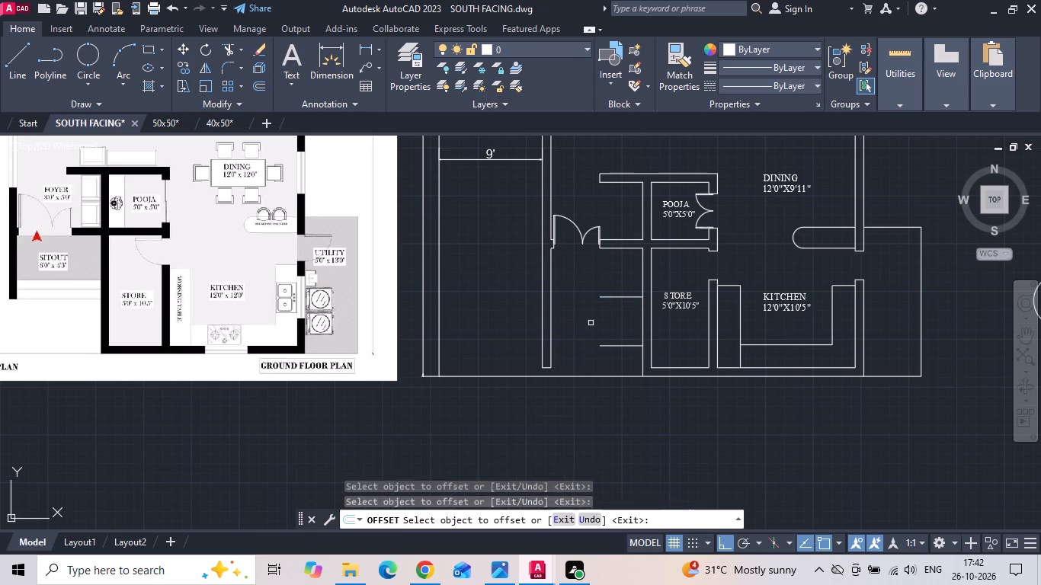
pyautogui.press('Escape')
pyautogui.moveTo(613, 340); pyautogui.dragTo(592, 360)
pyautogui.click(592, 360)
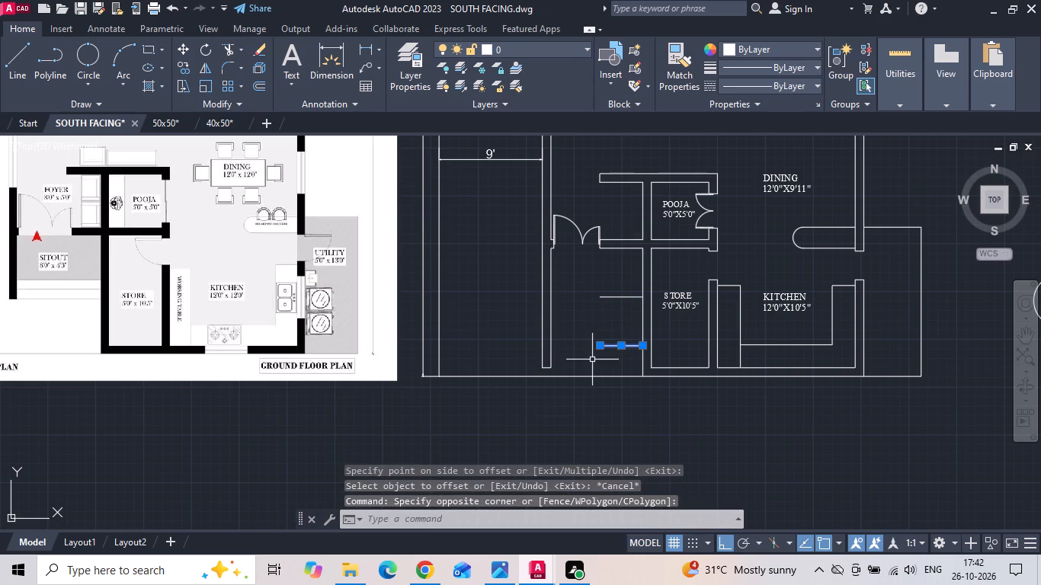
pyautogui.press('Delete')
# Offset the sitout's front edge 10" south twice to create two step lines.
pyautogui.press('o')
pyautogui.press('Return')
pyautogui.write('10')
pyautogui.press('Return')
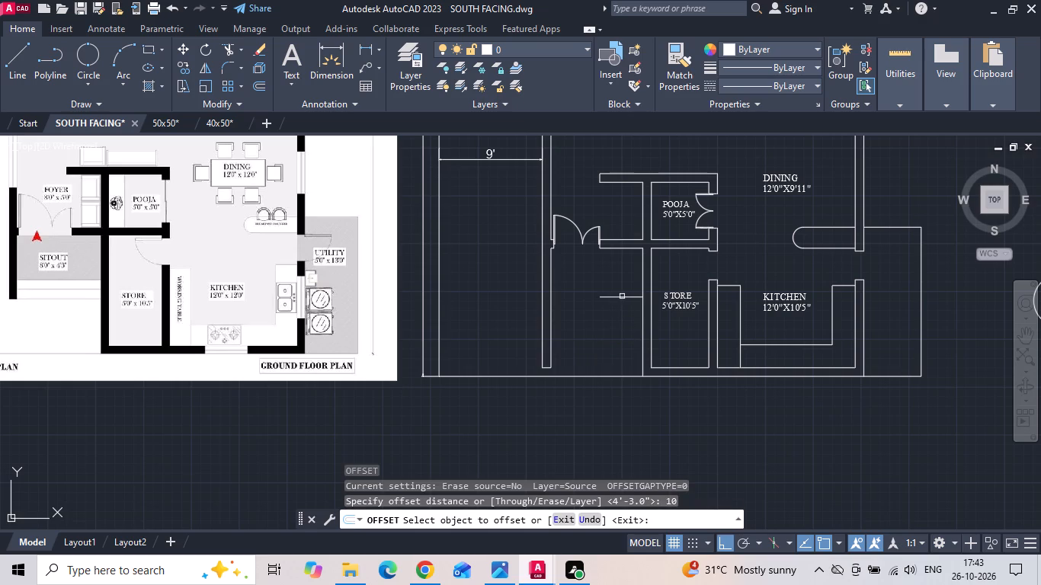
pyautogui.moveTo(622, 296); pyautogui.dragTo(623, 313)
pyautogui.click(623, 323)
pyautogui.click(623, 308)
pyautogui.click(620, 342)
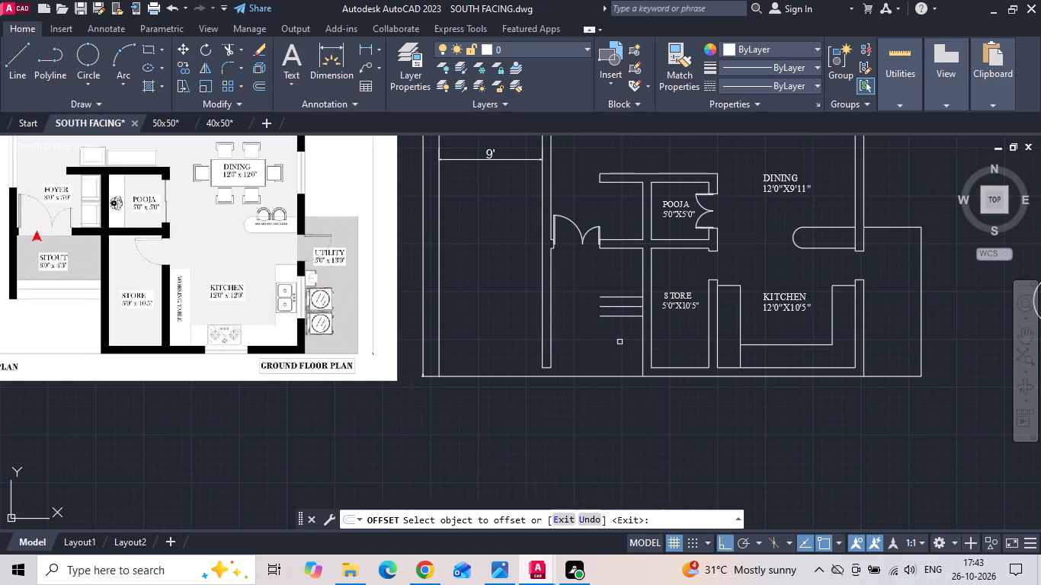
# Extend the sitout edge and both step lines west to the parking-side wall, the lowest line to its outer face.
pyautogui.press('Escape')
pyautogui.write('EX')
pyautogui.press('space')
pyautogui.moveTo(614, 331); pyautogui.dragTo(600, 303)
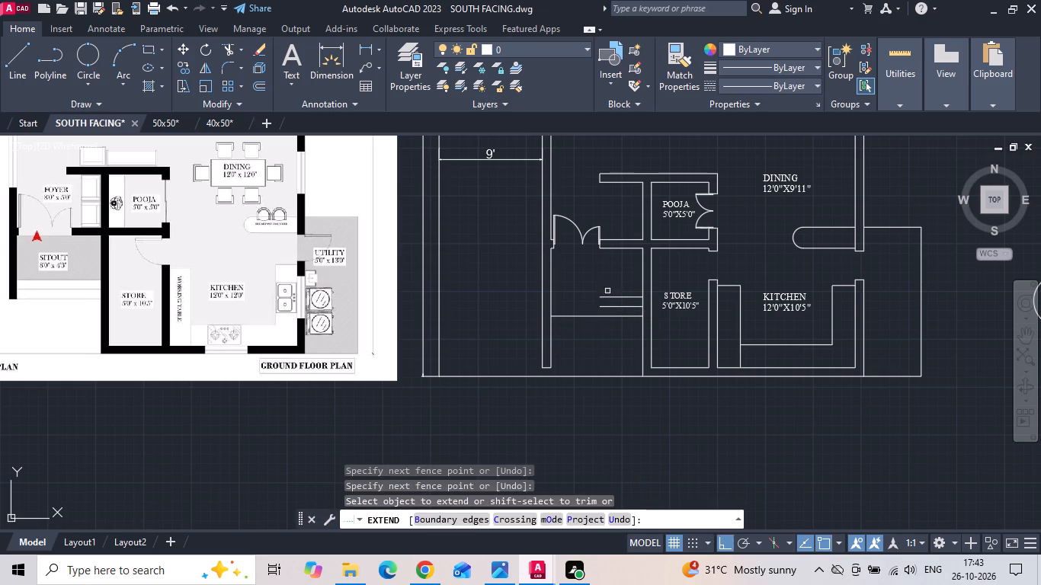
pyautogui.moveTo(607, 291); pyautogui.dragTo(601, 331)
pyautogui.click(581, 314)
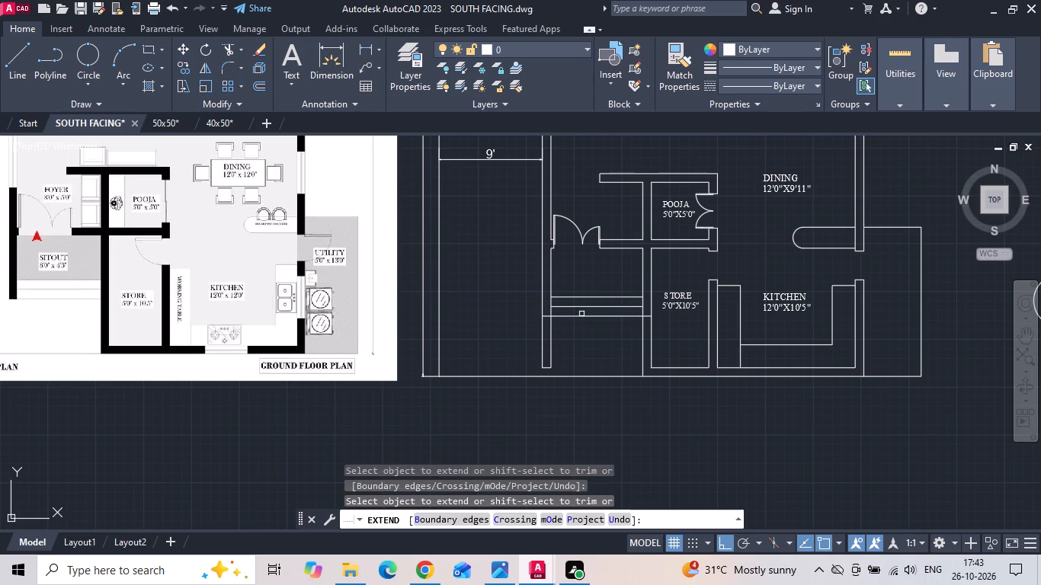
# Trim the lowest step line inside the store wall and remove the parking-side wall south of the steps.
pyautogui.press('Escape')
pyautogui.write('TR')
pyautogui.press('space')
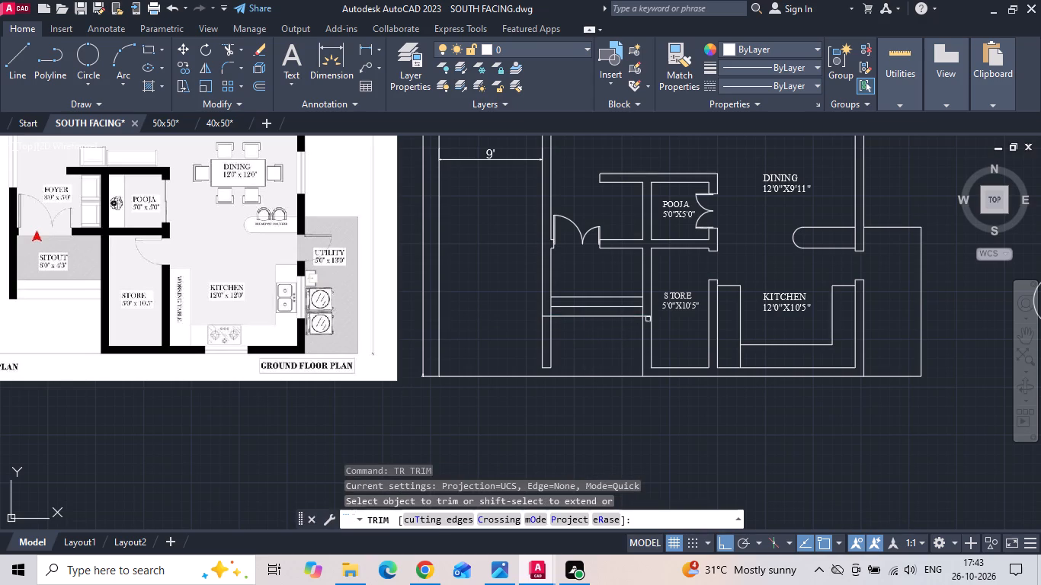
pyautogui.click(649, 318)
pyautogui.moveTo(574, 337); pyautogui.dragTo(543, 364)
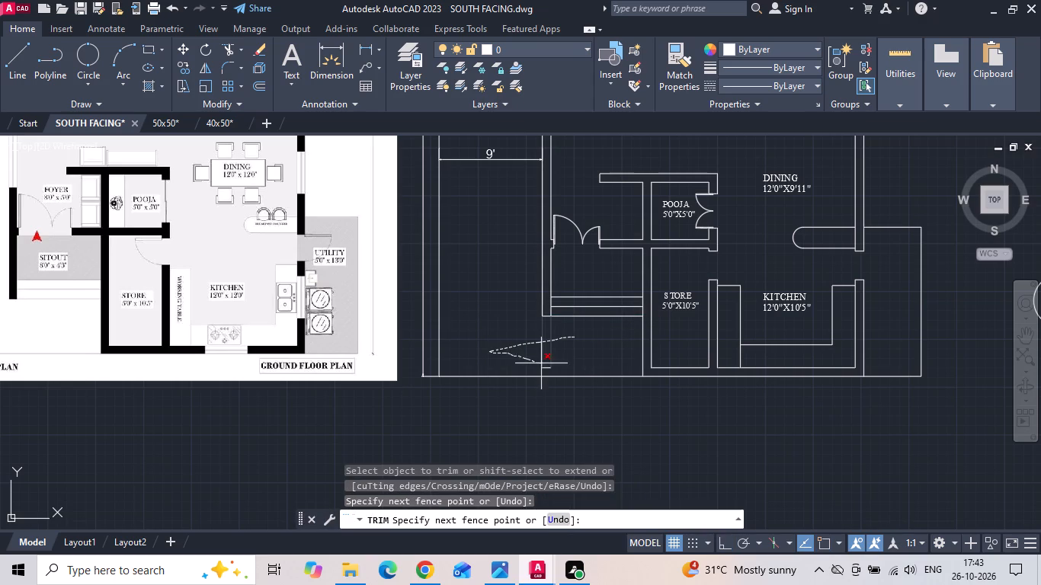
pyautogui.moveTo(543, 364); pyautogui.dragTo(543, 375)
pyautogui.press('Escape')
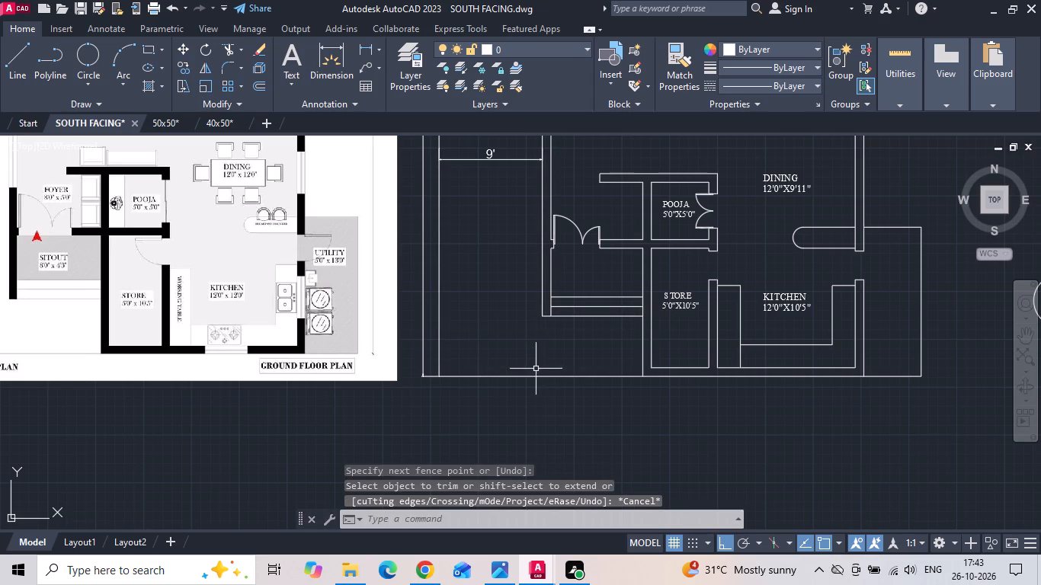
# Save the drawing.
pyautogui.hotkey('ctrl', 's')
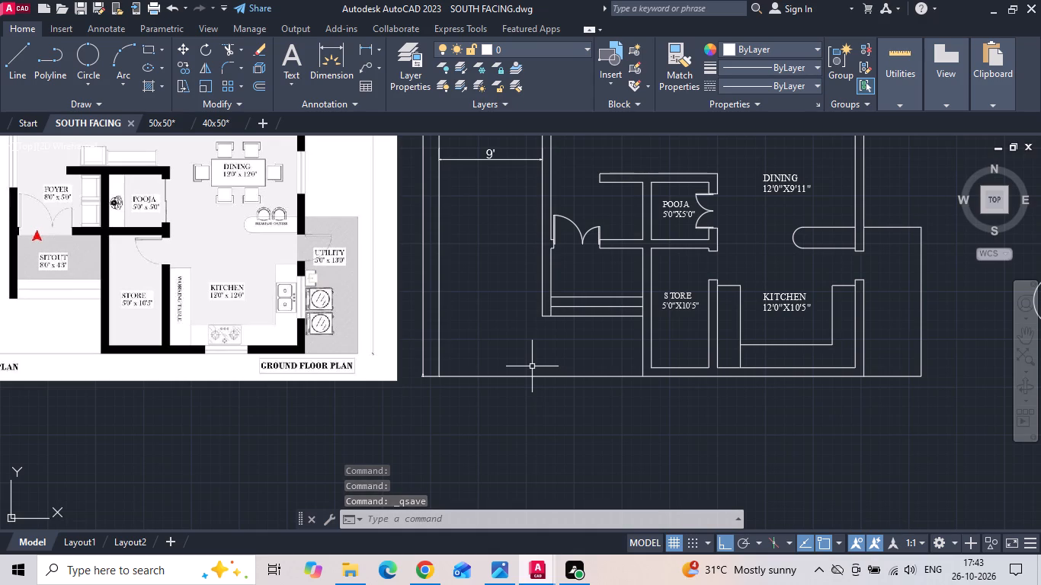
# Copy the kitchen room label straight west to the sitout area.
pyautogui.click(770, 302)
pyautogui.rightClick(770, 302)
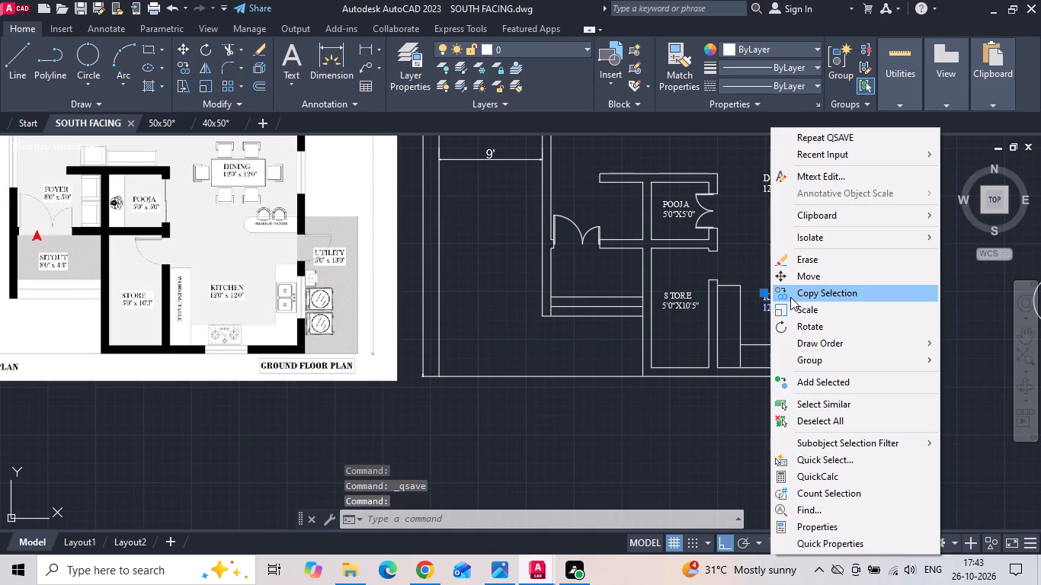
pyautogui.click(790, 297)
pyautogui.moveTo(790, 298); pyautogui.dragTo(722, 300)
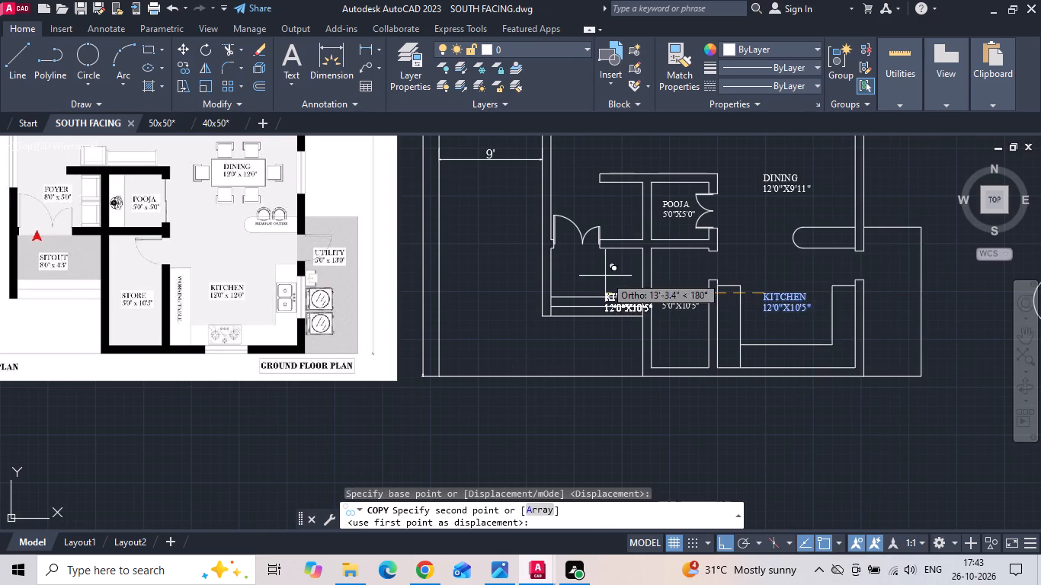
pyautogui.scroll(1, 549, 256)
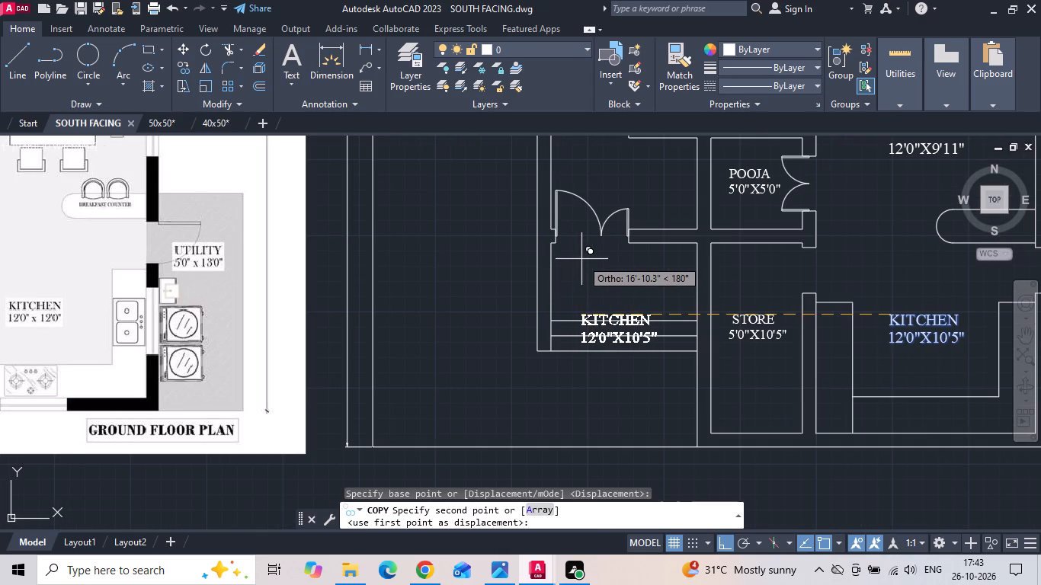
pyautogui.click(586, 261)
pyautogui.press('Escape')
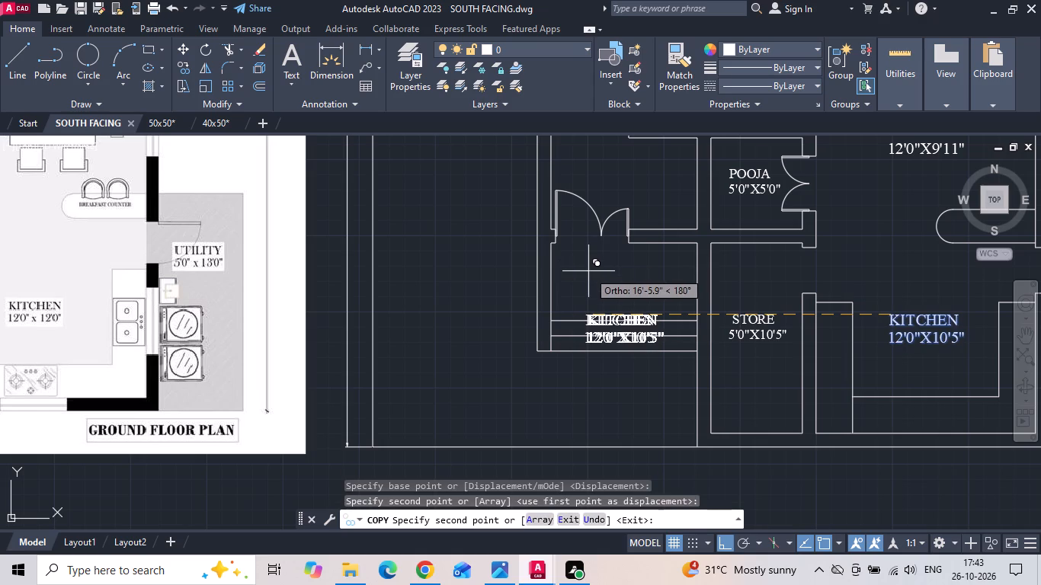
# Move the copied label straight north, clear of the step lines, into the sitout below the double door.
pyautogui.click(600, 322)
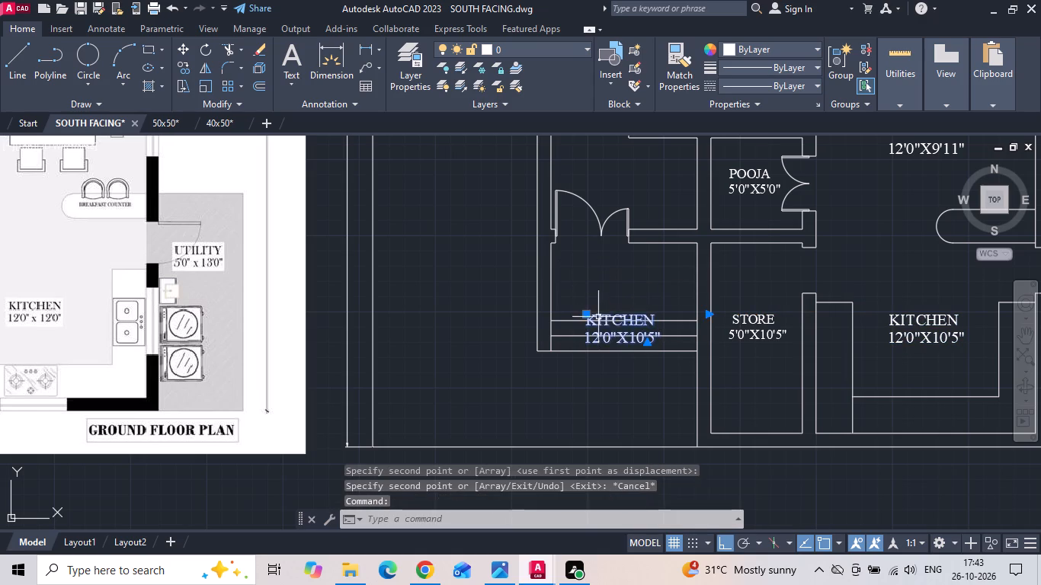
pyautogui.rightClick(598, 317)
pyautogui.click(626, 283)
pyautogui.click(582, 439)
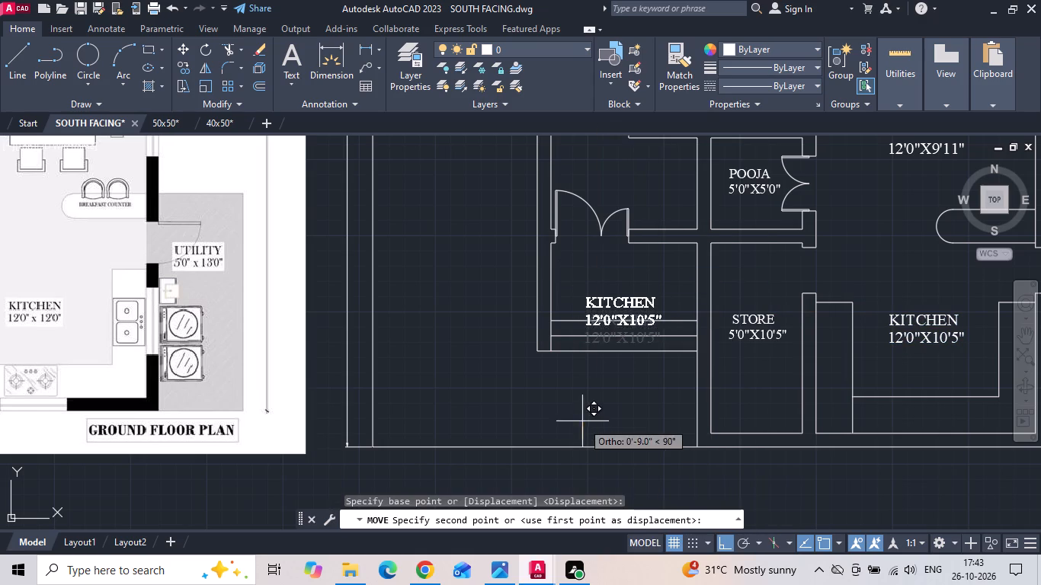
pyautogui.click(582, 393)
# Change the size line of the copied label in the sitout to 8'0"X4'3".
pyautogui.scroll(-1, 681, 366)
pyautogui.scroll(1, 202, 311)
pyautogui.scroll(-1, 211, 324)
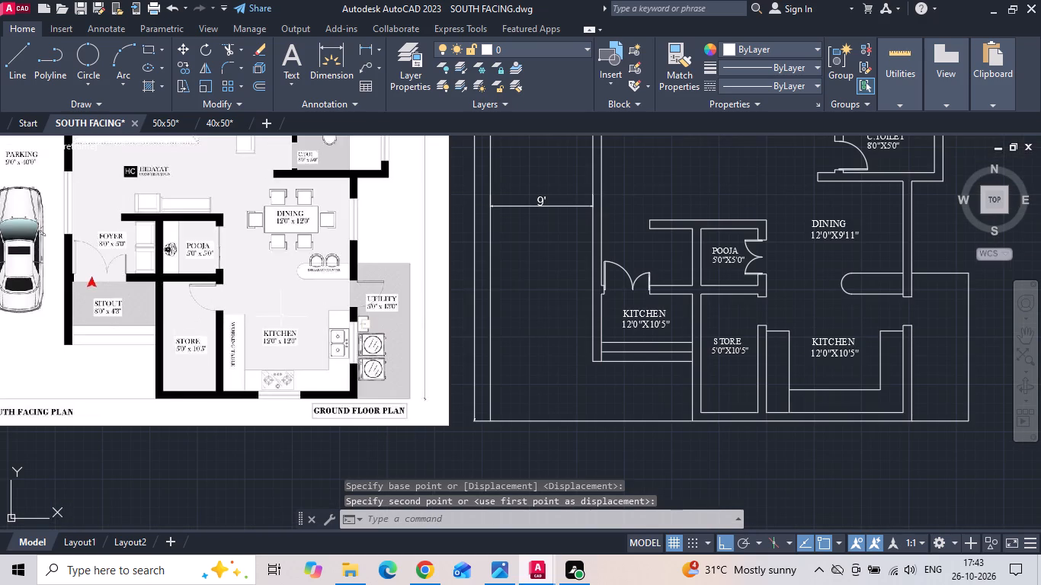
pyautogui.scroll(1, 688, 314)
pyautogui.doubleClick(604, 328)
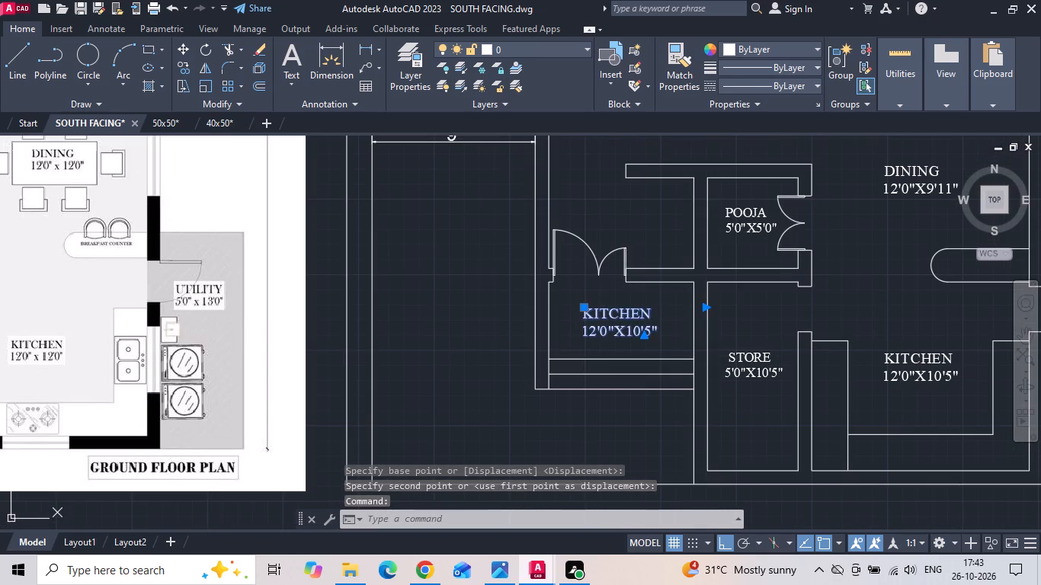
pyautogui.scroll(3, 601, 329)
pyautogui.scroll(-2, 728, 344)
pyautogui.scroll(2, 729, 346)
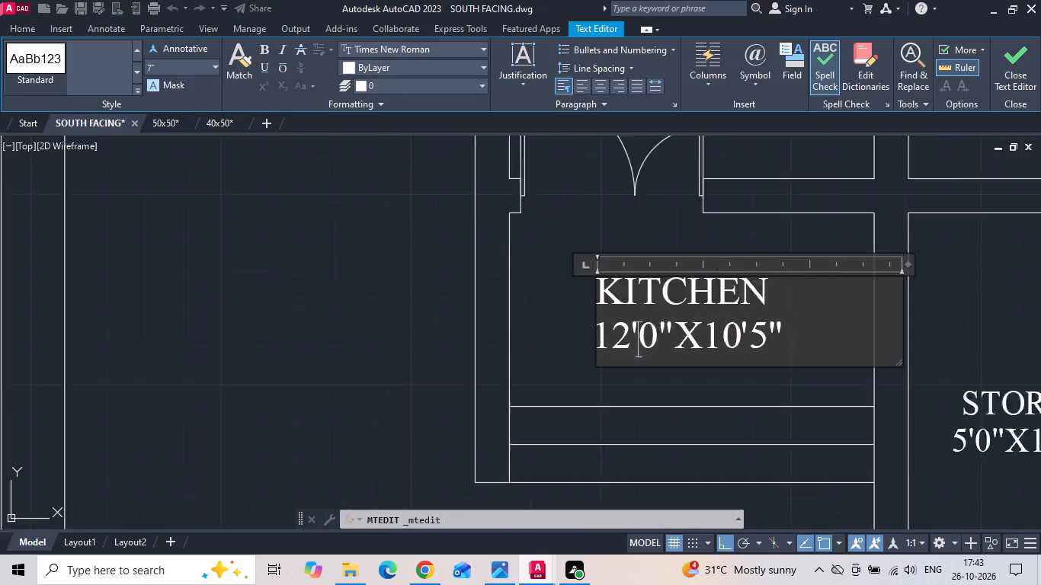
pyautogui.click(743, 323)
pyautogui.press('BackSpace')
pyautogui.press('BackSpace')
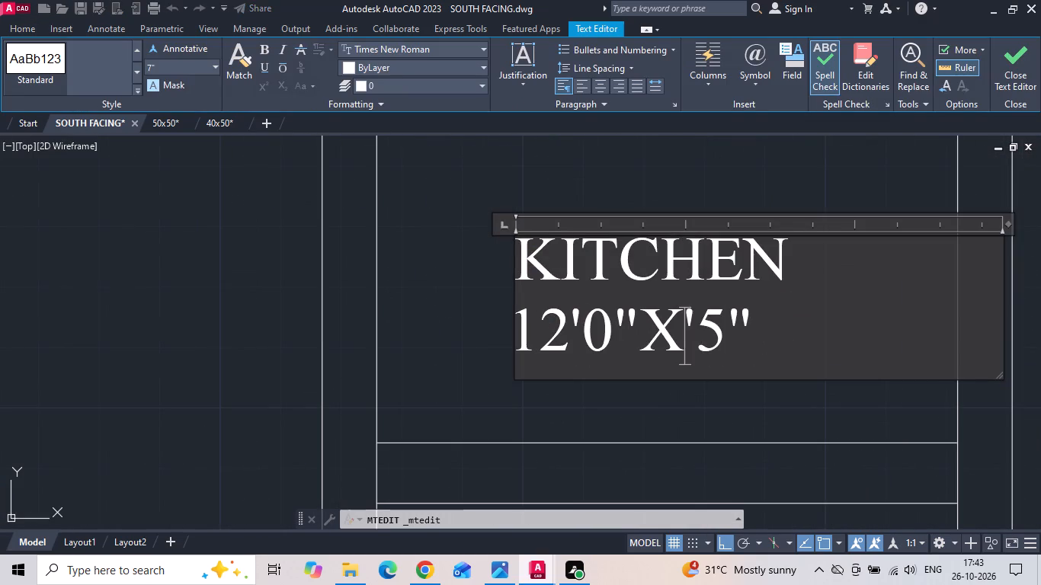
pyautogui.press('4')
pyautogui.click(764, 328)
pyautogui.press('BackSpace')
pyautogui.press('3')
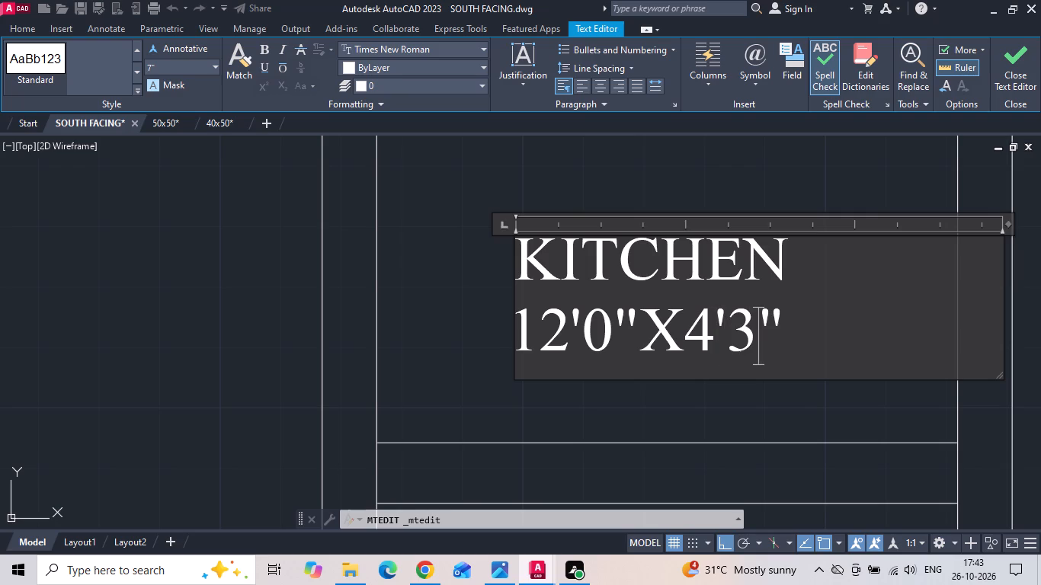
pyautogui.click(565, 328)
pyautogui.press('BackSpace')
pyautogui.press('BackSpace')
pyautogui.press('8')
# Replace the room name in the sitout's label with SITOUT, keeping the size on its own line.
pyautogui.scroll(-2, 654, 315)
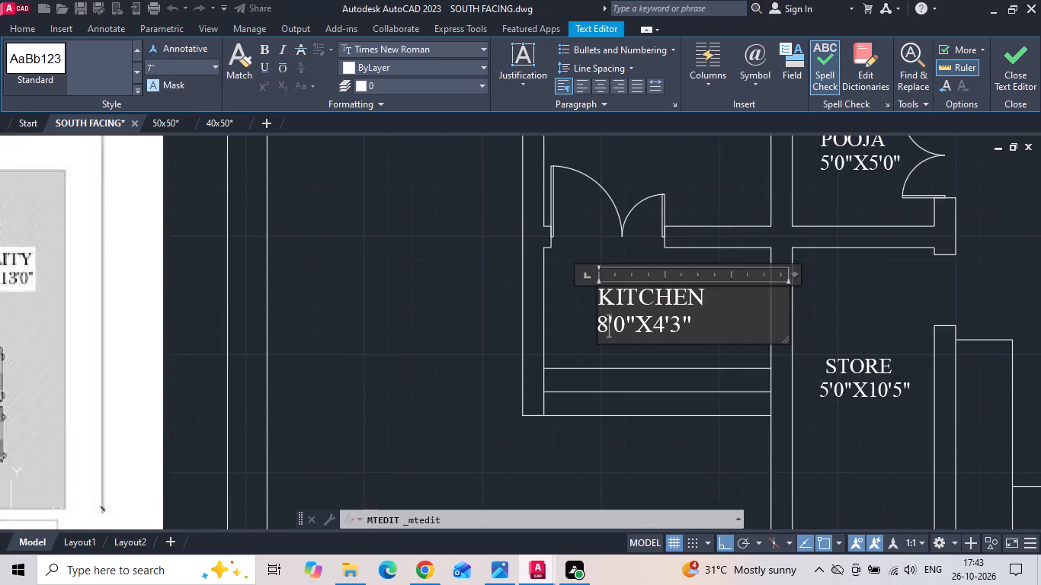
pyautogui.scroll(-2, 649, 321)
pyautogui.scroll(1, 669, 308)
pyautogui.moveTo(682, 317); pyautogui.dragTo(661, 317)
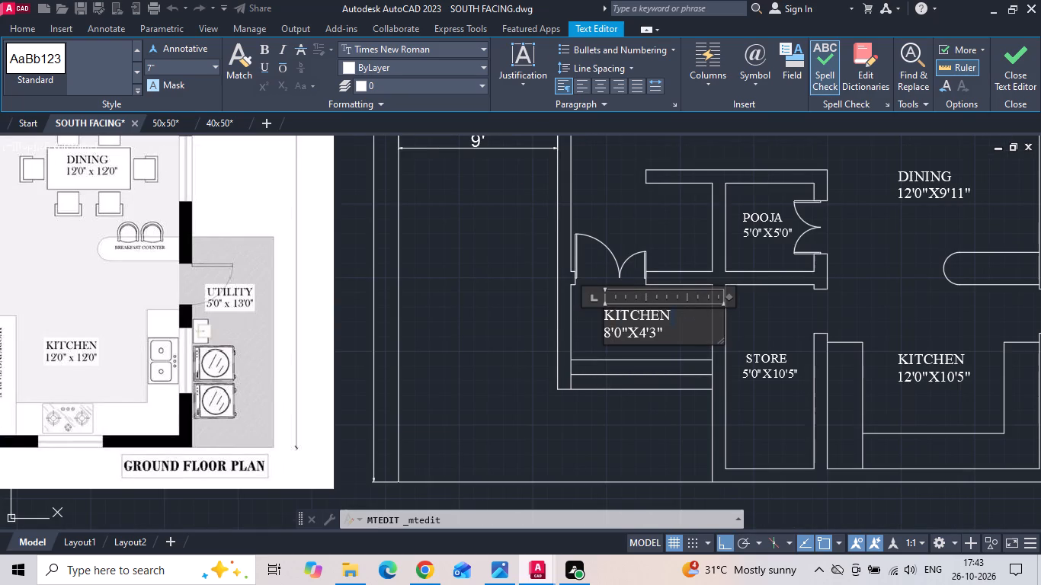
pyautogui.moveTo(661, 317); pyautogui.dragTo(466, 317)
pyautogui.press('BackSpace')
pyautogui.write('SITOUT')
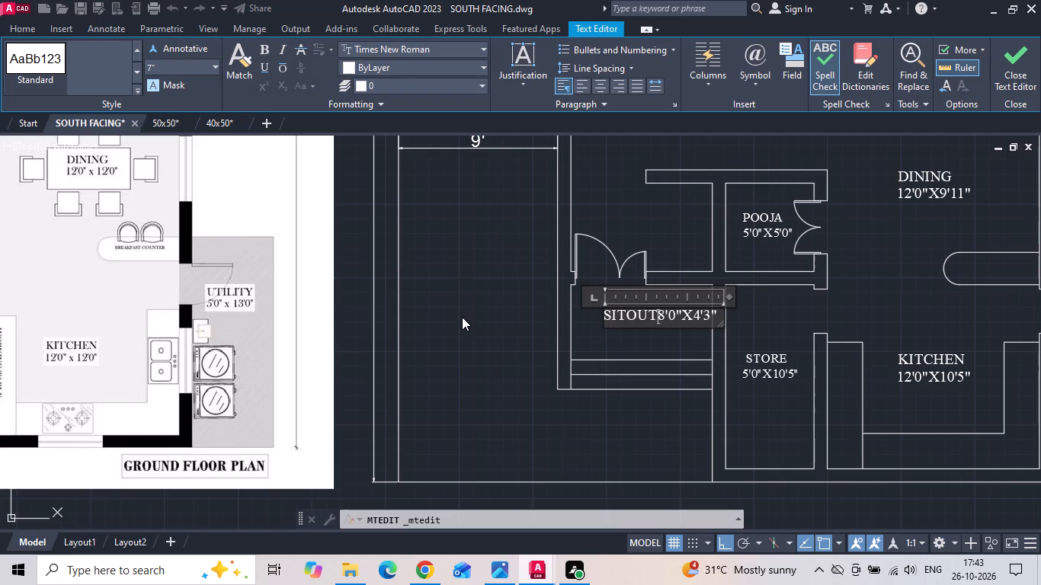
pyautogui.press('Return')
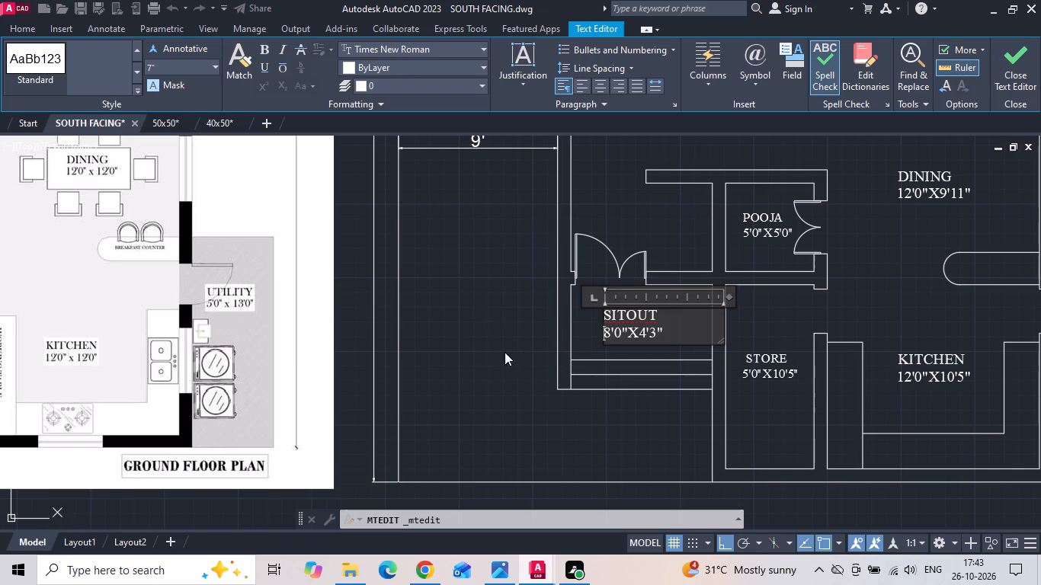
pyautogui.click(603, 424)
# Copy the kitchen room label west again, in line with the foyer and sitout.
pyautogui.scroll(-1, 547, 314)
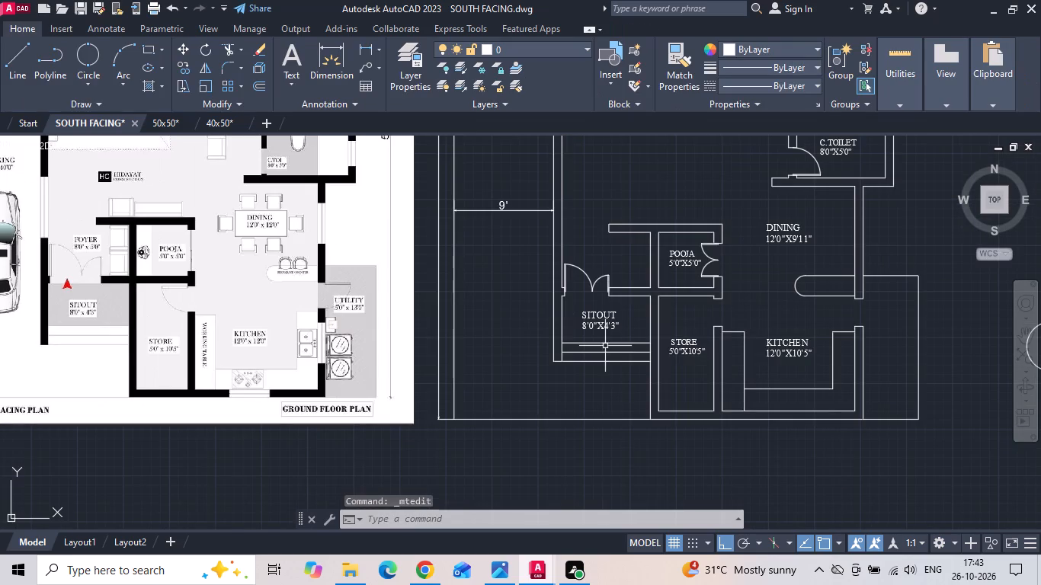
pyautogui.click(772, 351)
pyautogui.rightClick(772, 351)
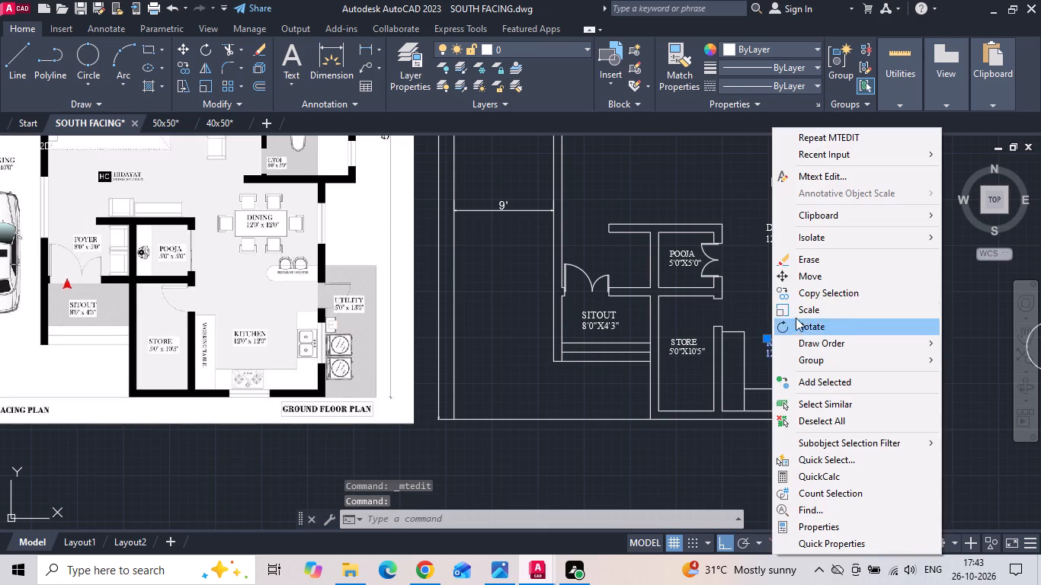
pyautogui.click(809, 296)
pyautogui.moveTo(838, 350); pyautogui.dragTo(827, 351)
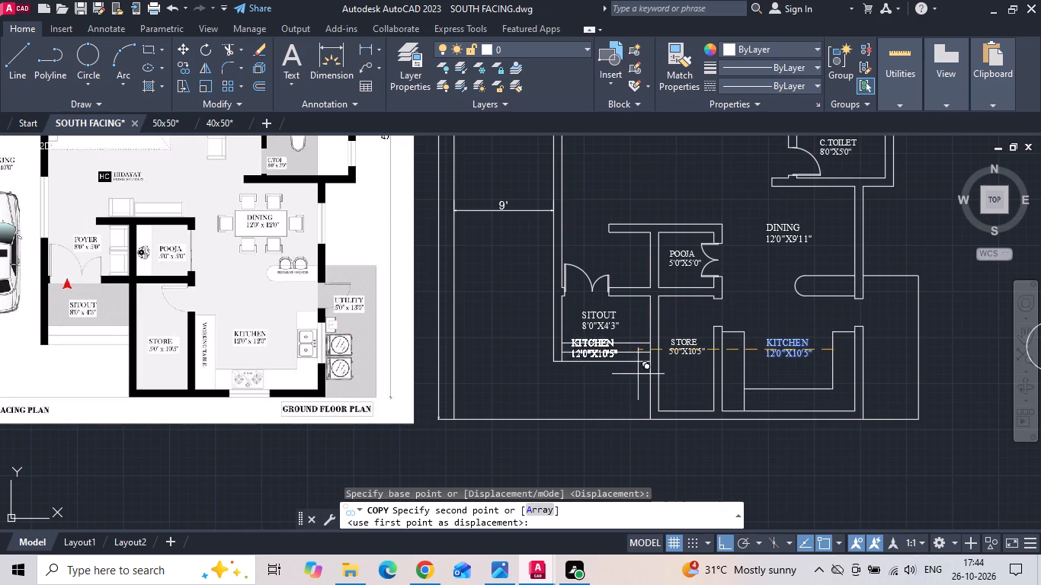
pyautogui.scroll(2, 623, 379)
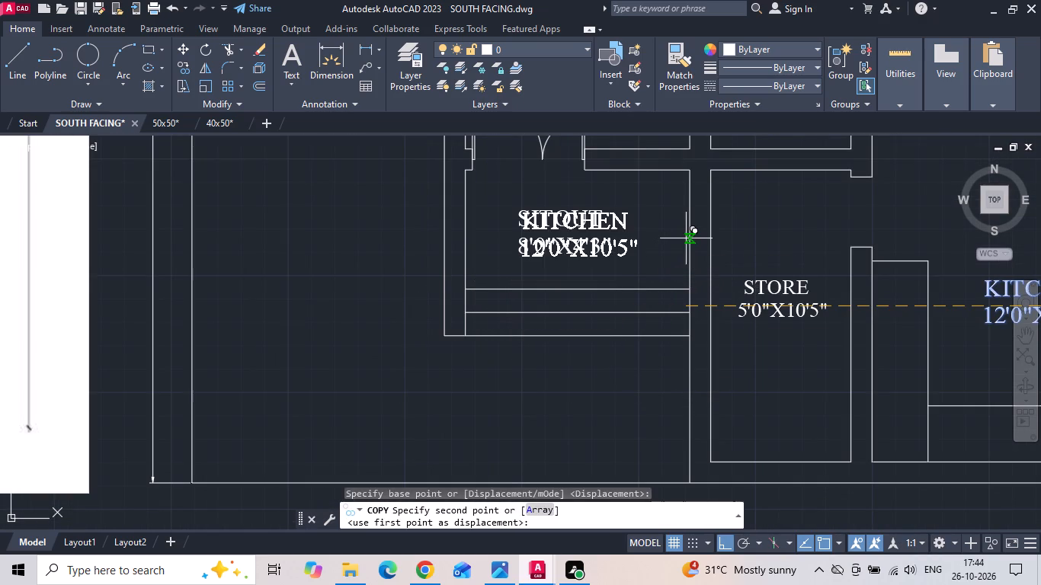
pyautogui.click(686, 238)
pyautogui.press('Escape')
# Move the new label copy straight north into the foyer, above the double entrance door.
pyautogui.click(624, 243)
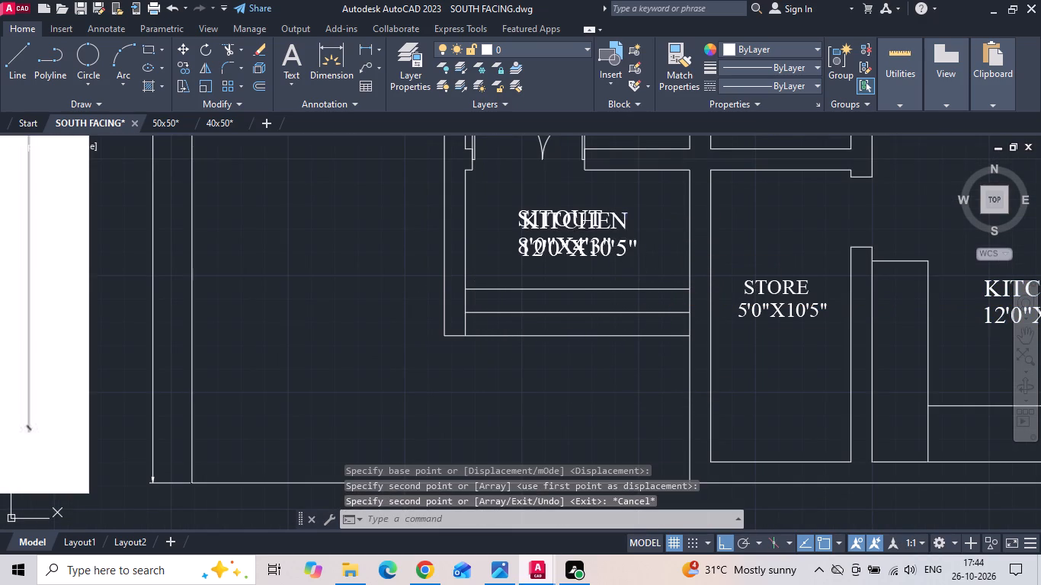
pyautogui.rightClick(624, 243)
pyautogui.click(637, 273)
pyautogui.scroll(-1, 616, 313)
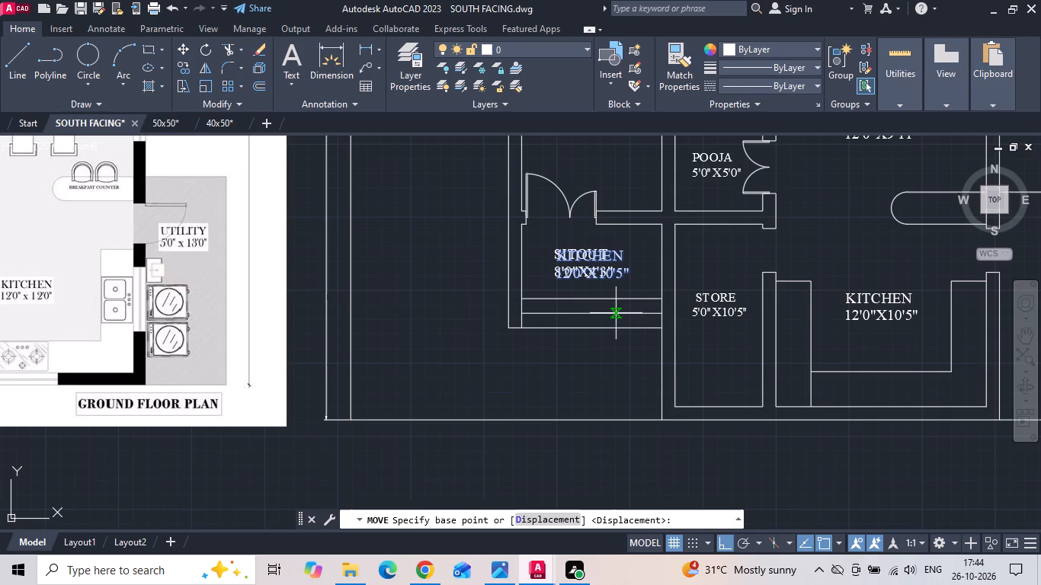
pyautogui.click(613, 278)
pyautogui.moveTo(601, 252); pyautogui.dragTo(546, 404, button='middle')
pyautogui.scroll(2, 511, 289)
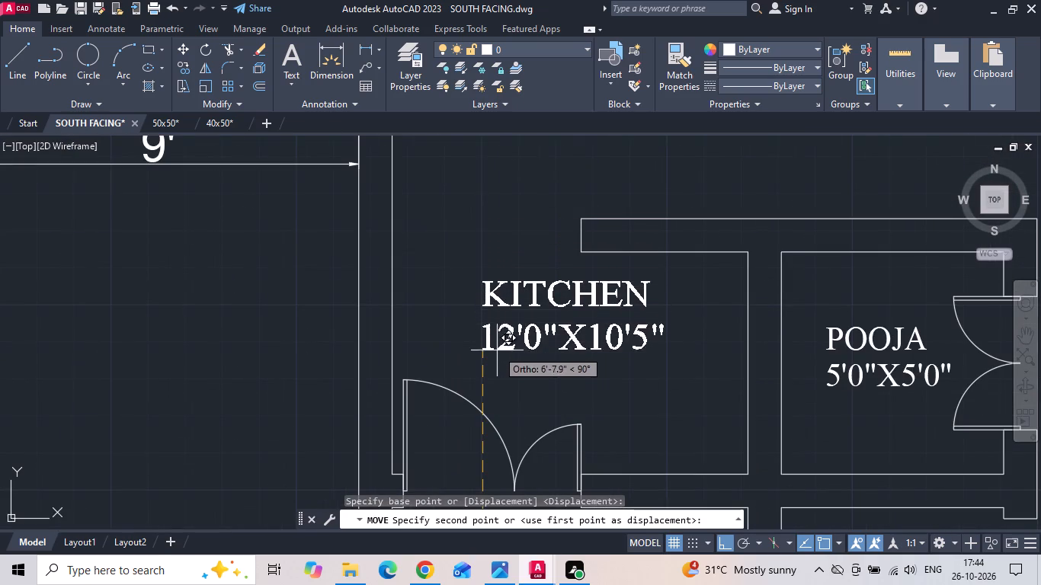
pyautogui.click(492, 373)
pyautogui.press('Escape')
# Replace the room name in the foyer's copied label with FOYER.
pyautogui.doubleClick(646, 321)
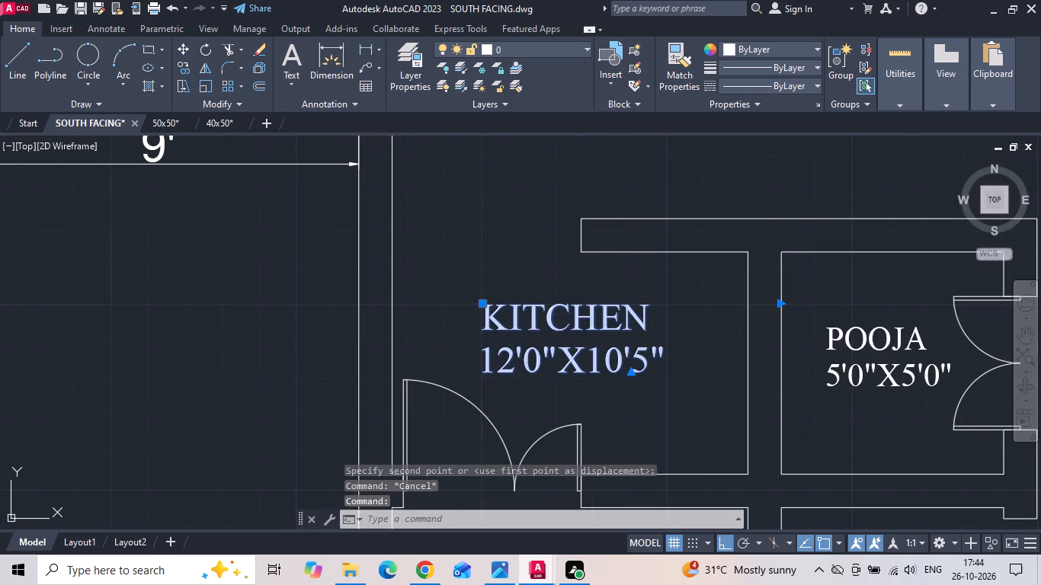
pyautogui.press('BackSpace')
pyautogui.press('BackSpace')
pyautogui.press('BackSpace')
pyautogui.press('BackSpace')
pyautogui.press('BackSpace')
pyautogui.press('BackSpace')
pyautogui.press('BackSpace')
pyautogui.press('BackSpace')
pyautogui.press('BackSpace')
pyautogui.press('BackSpace')
pyautogui.press('BackSpace')
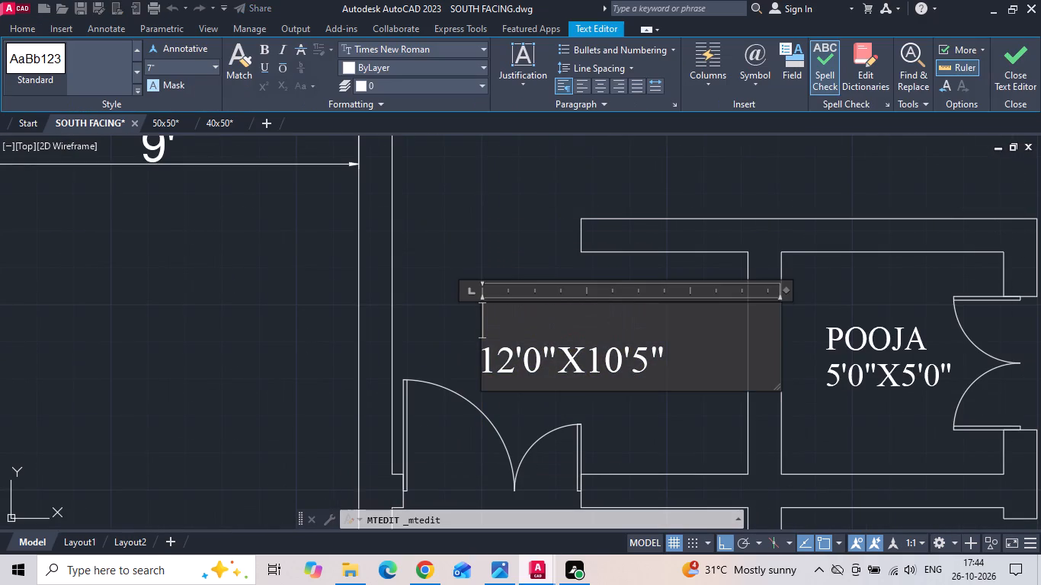
pyautogui.write('FOYER')
# Change the size line of the FOYER label to 8'0"X5'0", matching the reference plan.
pyautogui.scroll(-3, 647, 323)
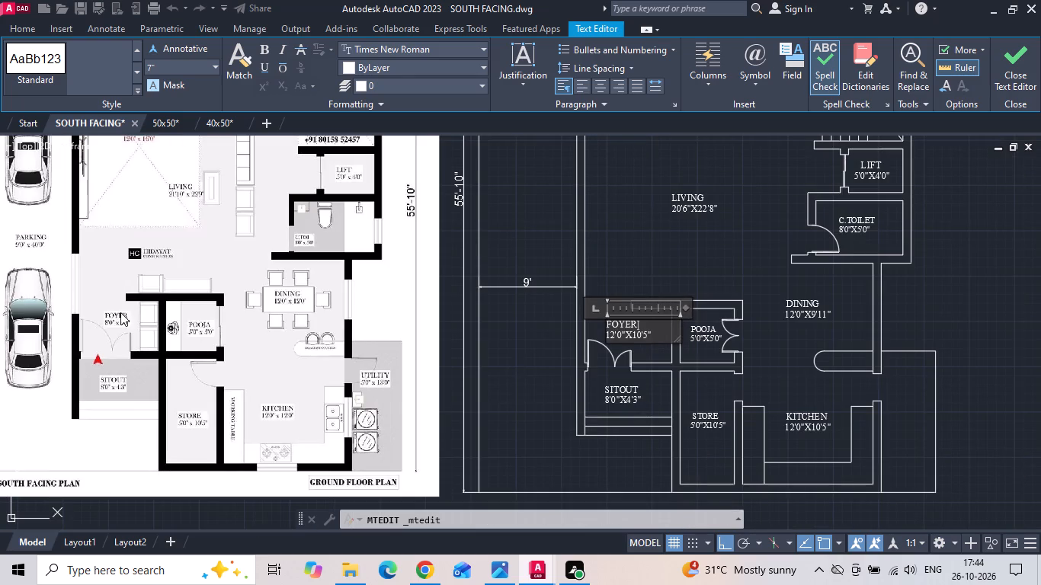
pyautogui.scroll(2, 116, 346)
pyautogui.scroll(-1, 135, 281)
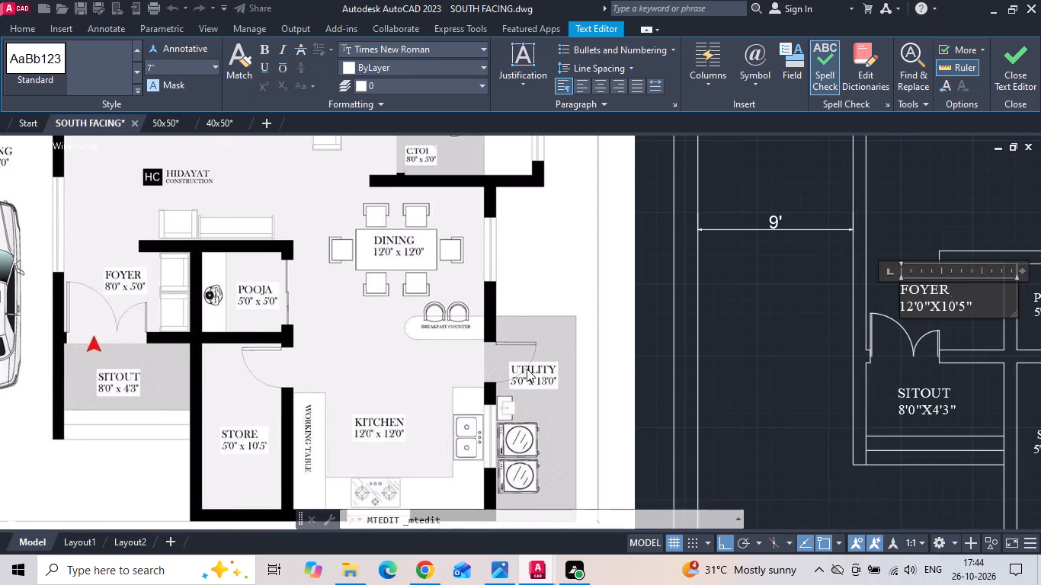
pyautogui.scroll(-1, 527, 369)
pyautogui.scroll(3, 786, 353)
pyautogui.moveTo(781, 340); pyautogui.dragTo(530, 338, button='middle')
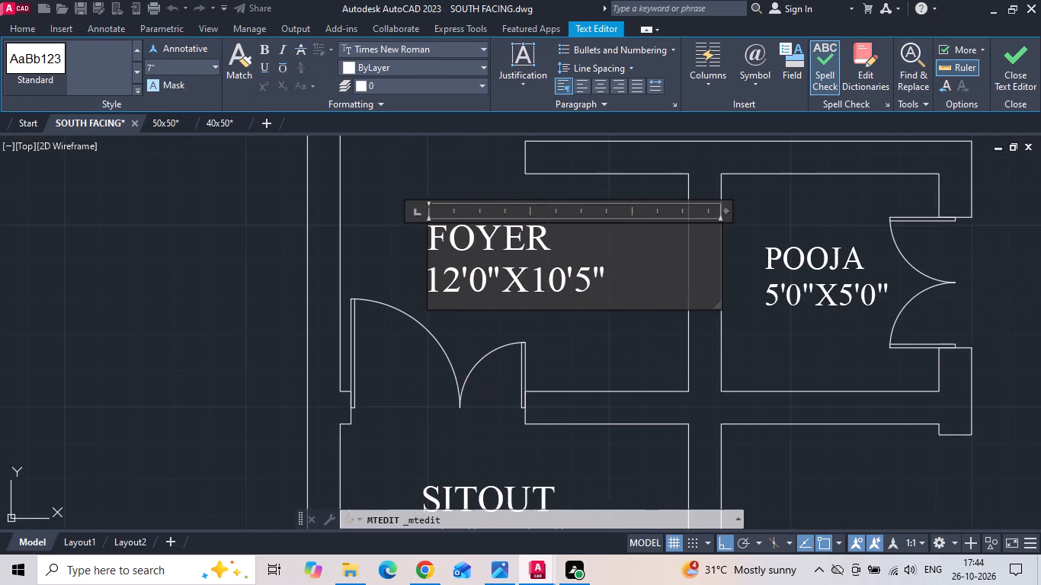
pyautogui.click(563, 277)
pyautogui.press('BackSpace')
pyautogui.press('BackSpace')
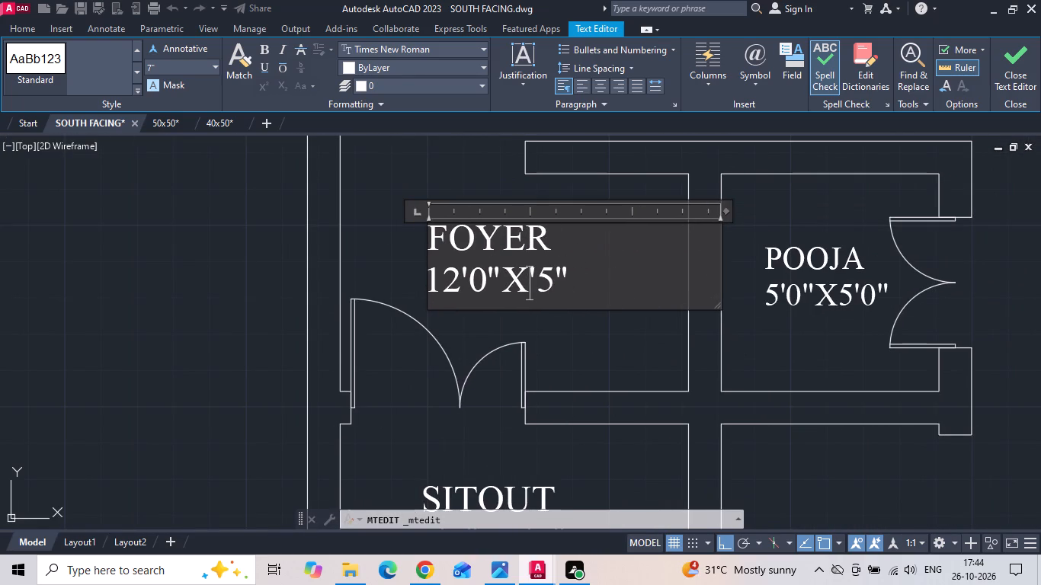
pyautogui.press('5')
pyautogui.click(578, 289)
pyautogui.press('BackSpace')
pyautogui.press('0')
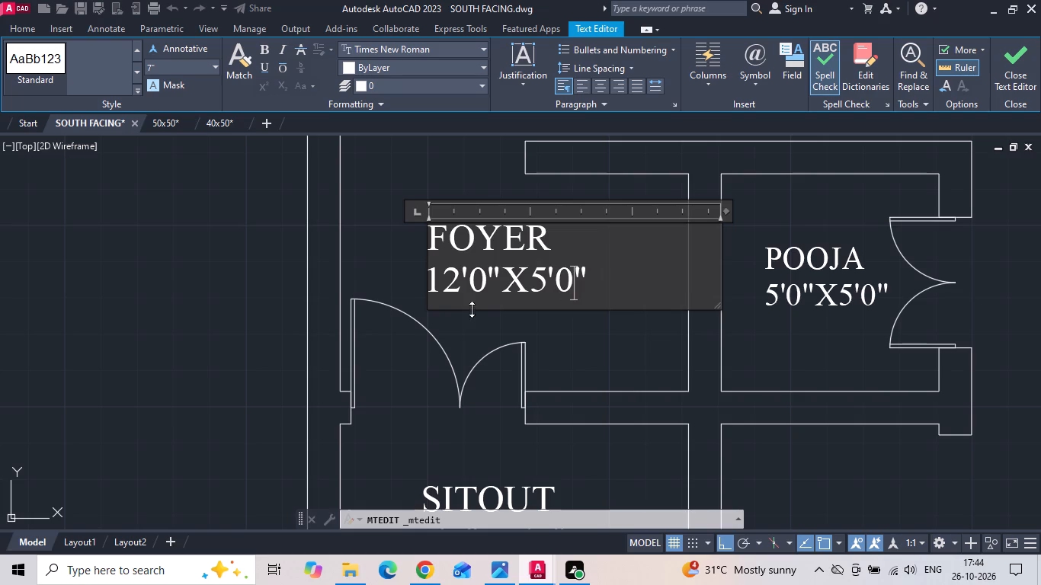
pyautogui.click(463, 283)
pyautogui.press('BackSpace')
pyautogui.press('BackSpace')
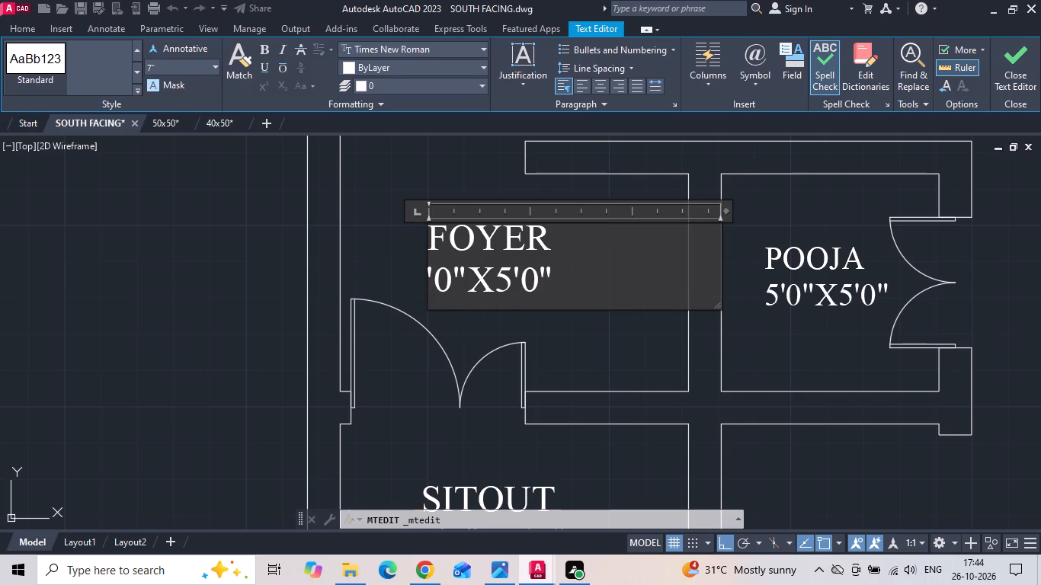
pyautogui.press('8')
pyautogui.click(430, 430)
# Copy the kitchen room label straight east into the utility area beside the kitchen.
pyautogui.scroll(-2, 612, 333)
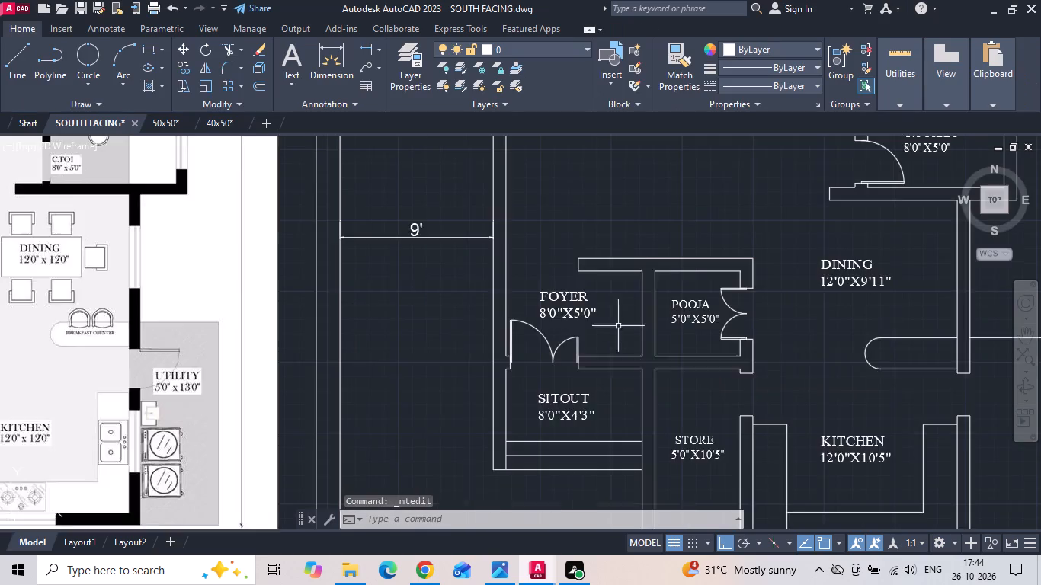
pyautogui.scroll(-2, 658, 273)
pyautogui.scroll(1, 666, 346)
pyautogui.moveTo(638, 342); pyautogui.dragTo(399, 306, button='middle')
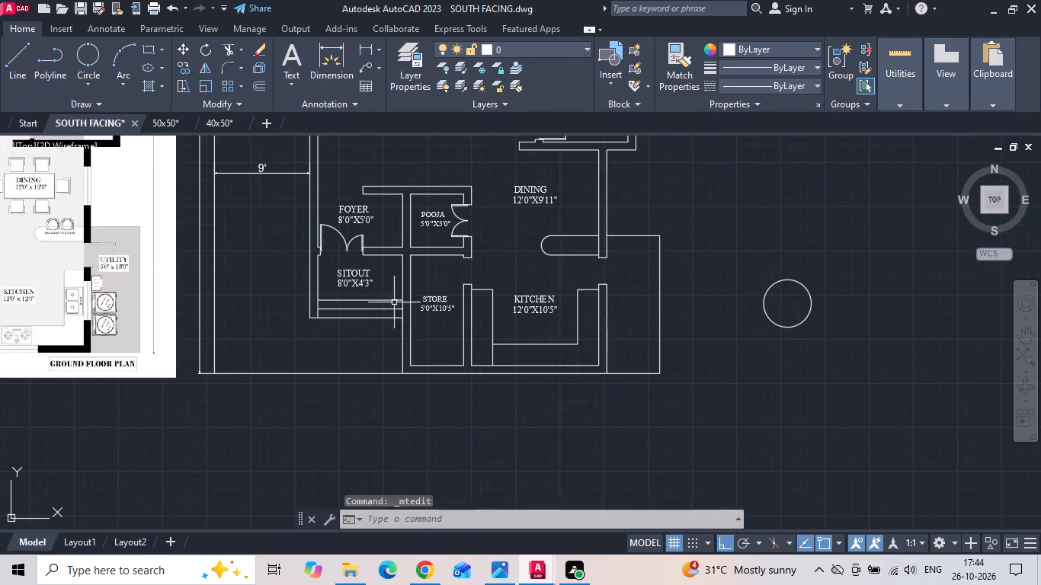
pyautogui.click(546, 314)
pyautogui.rightClick(542, 312)
pyautogui.click(565, 291)
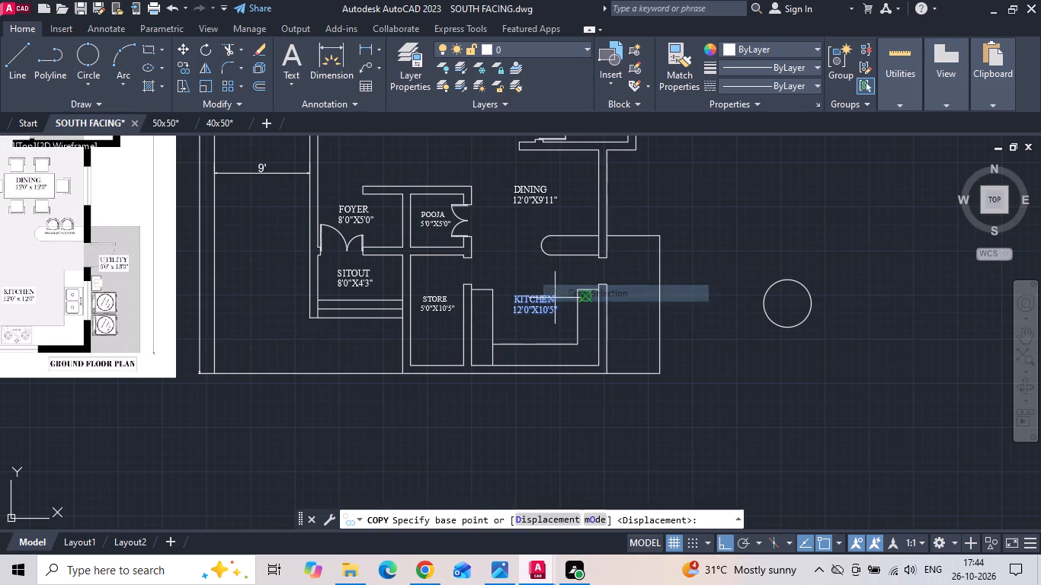
pyautogui.moveTo(555, 298); pyautogui.dragTo(579, 305)
pyautogui.scroll(3, 703, 308)
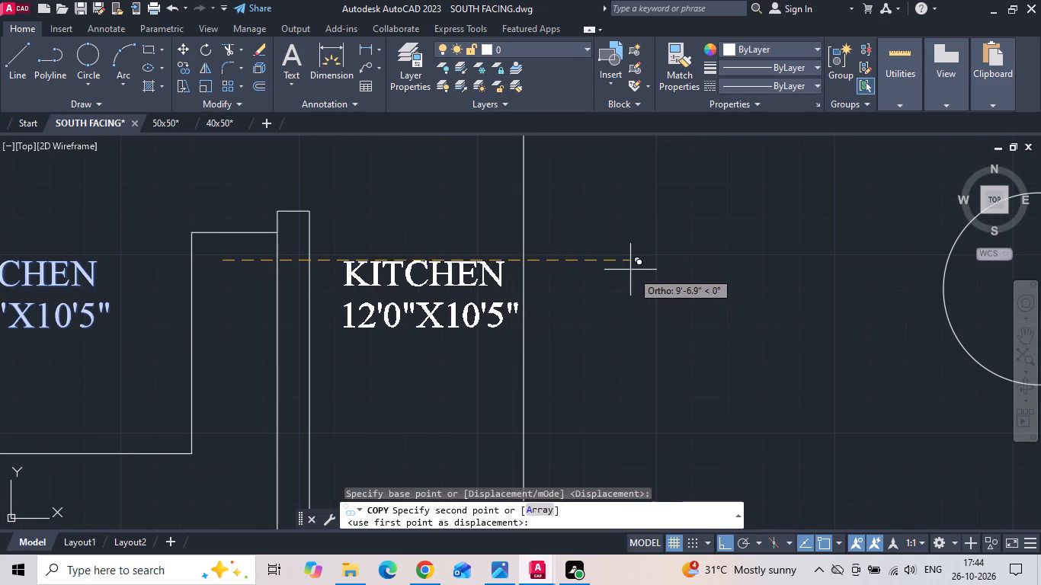
pyautogui.click(630, 270)
pyautogui.press('Escape')
# Replace the room name in the copied label with UTILITY.
pyautogui.doubleClick(498, 276)
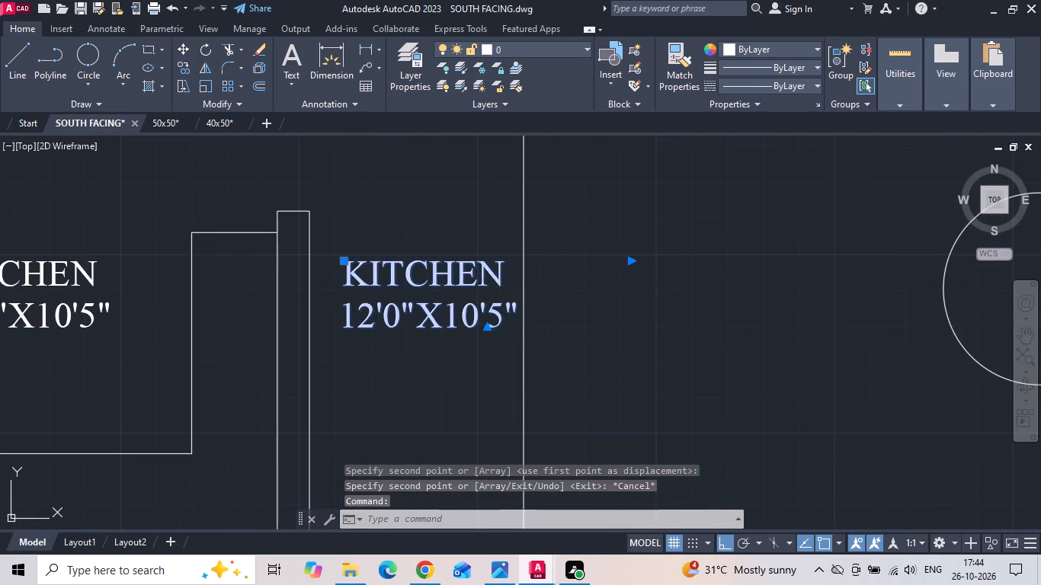
pyautogui.moveTo(507, 279); pyautogui.dragTo(246, 277)
pyautogui.press('BackSpace')
pyautogui.write('UTILITY')
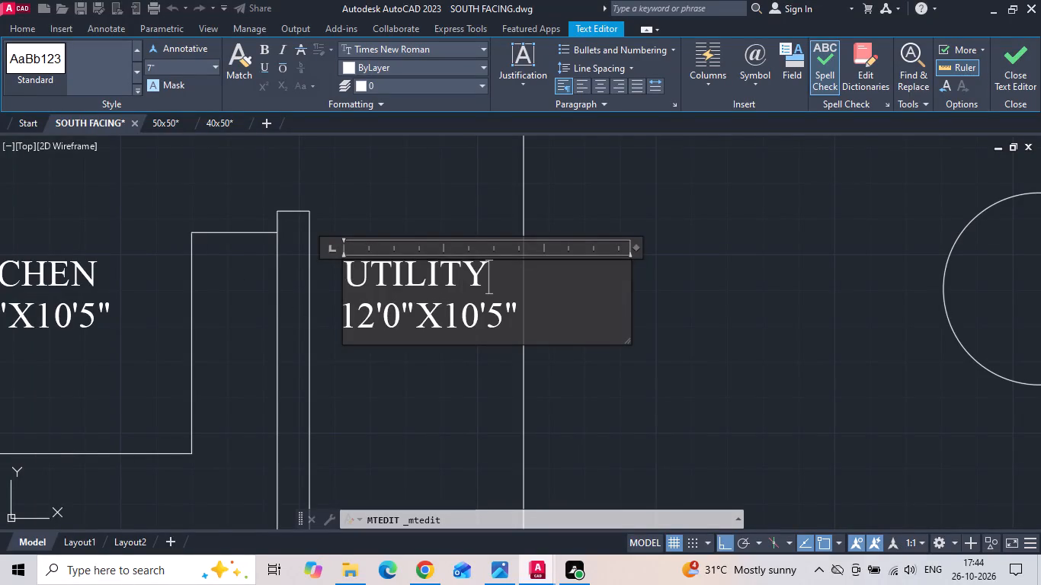
# Change the size line of the UTILITY label to 5'0"X13'0", matching the reference plan.
pyautogui.click(500, 316)
pyautogui.press('BackSpace')
pyautogui.press('0')
pyautogui.click(476, 321)
pyautogui.press('BackSpace')
pyautogui.press('3')
pyautogui.click(376, 318)
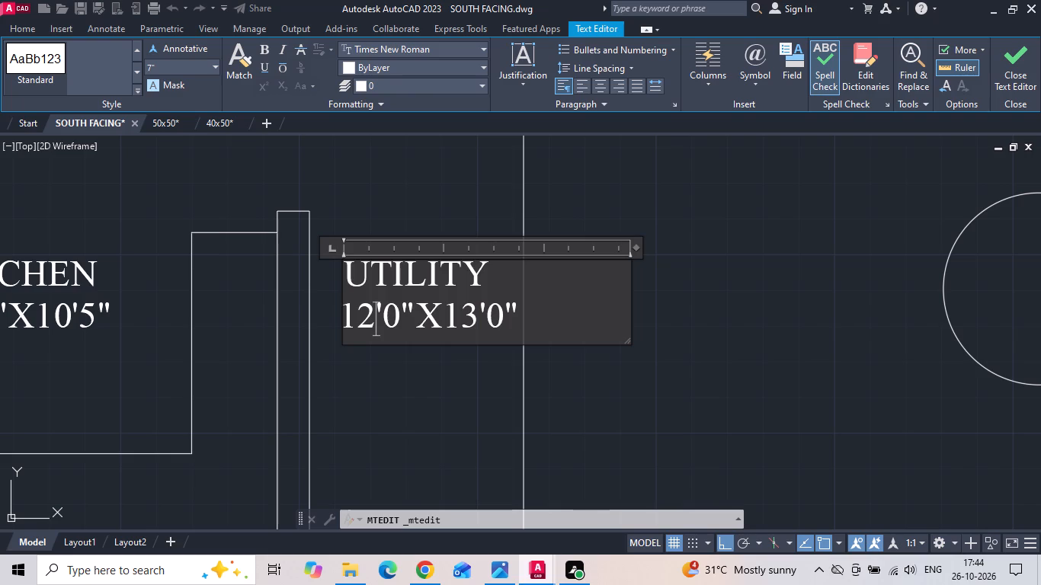
pyautogui.press('BackSpace')
pyautogui.press('BackSpace')
pyautogui.press('5')
pyautogui.click(416, 380)
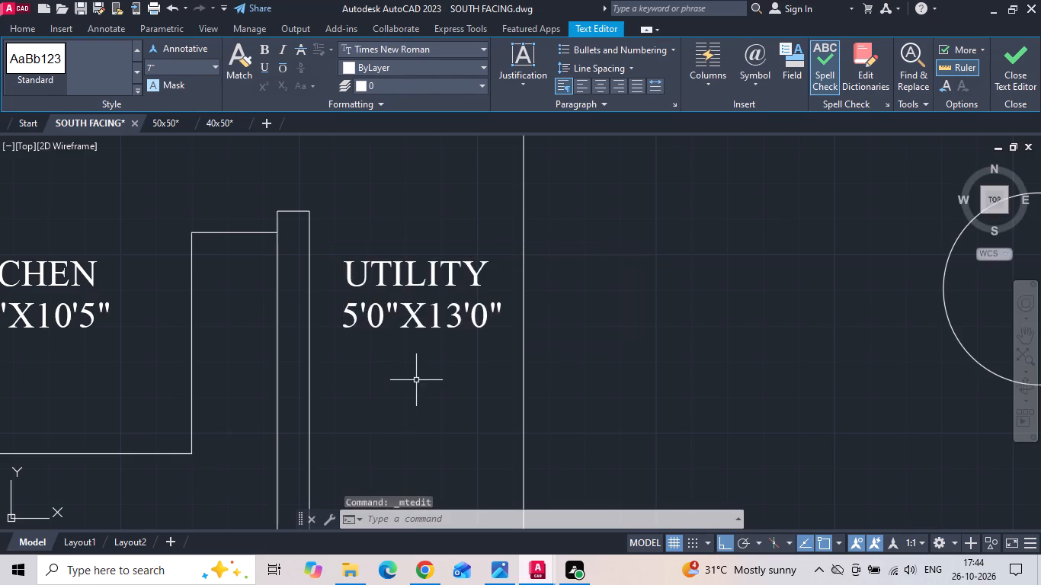
# Delete the stray circle east of the floor plan.
pyautogui.scroll(-3, 465, 360)
pyautogui.click(577, 346)
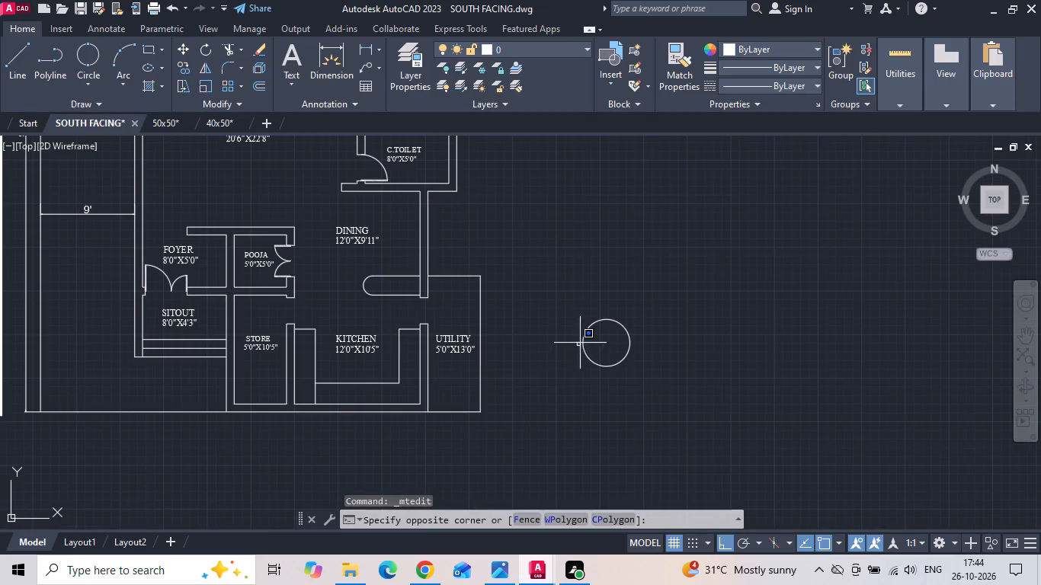
pyautogui.click(578, 290)
pyautogui.moveTo(627, 315); pyautogui.dragTo(585, 364)
pyautogui.click(585, 364)
pyautogui.press('Delete')
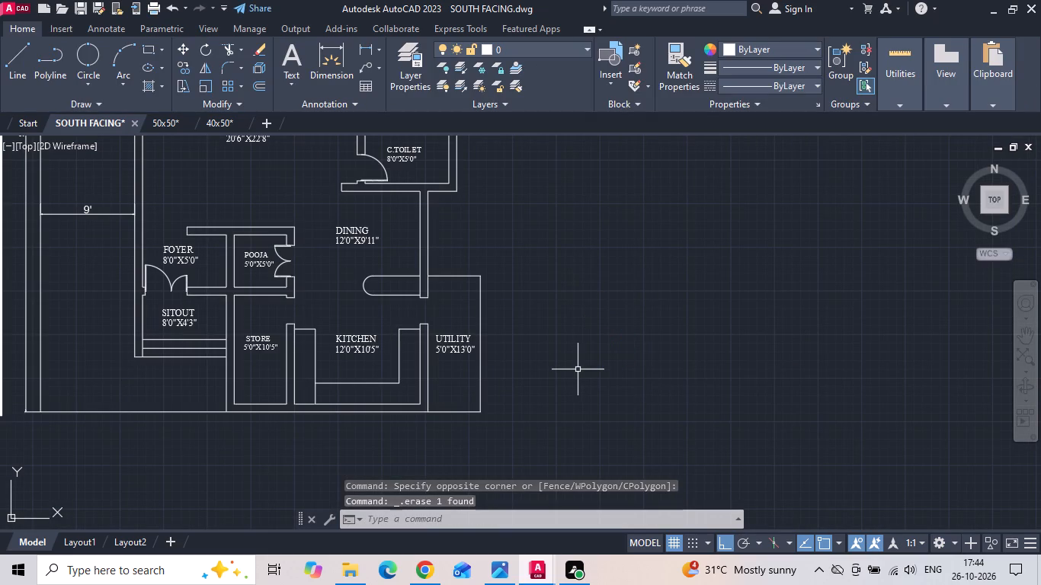
# Save the drawing.
pyautogui.hotkey('ctrl', 's')
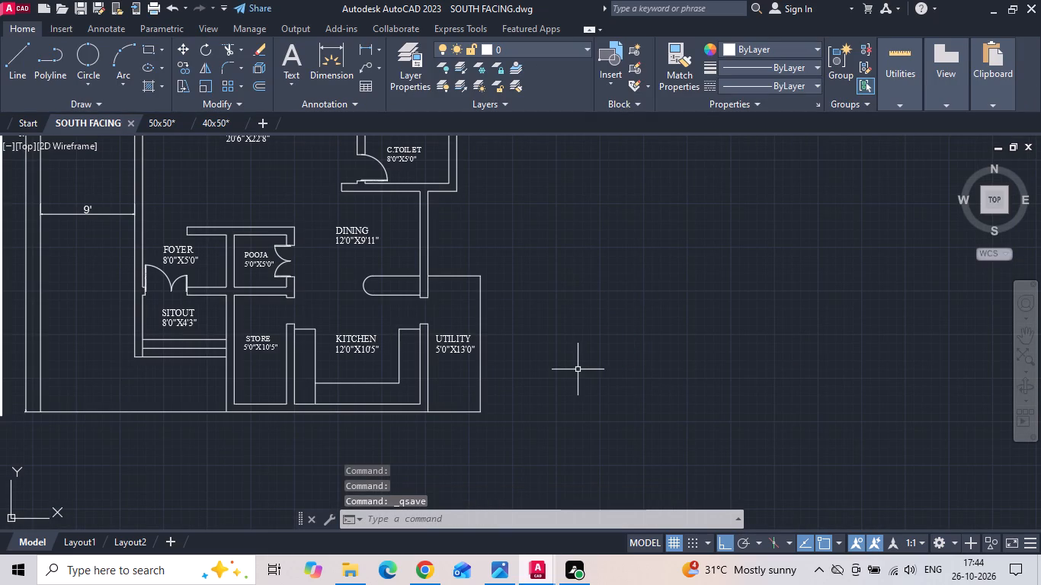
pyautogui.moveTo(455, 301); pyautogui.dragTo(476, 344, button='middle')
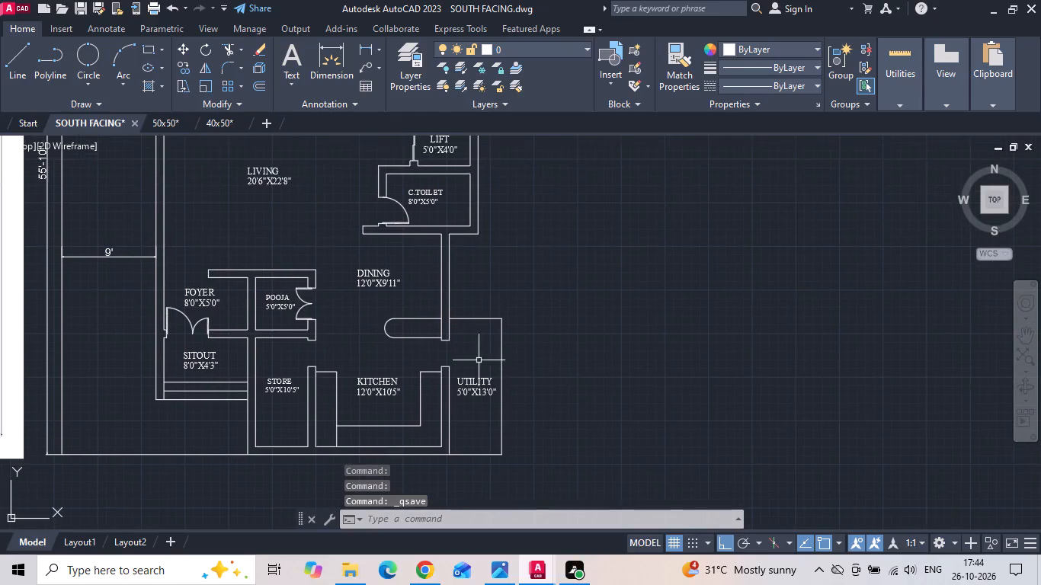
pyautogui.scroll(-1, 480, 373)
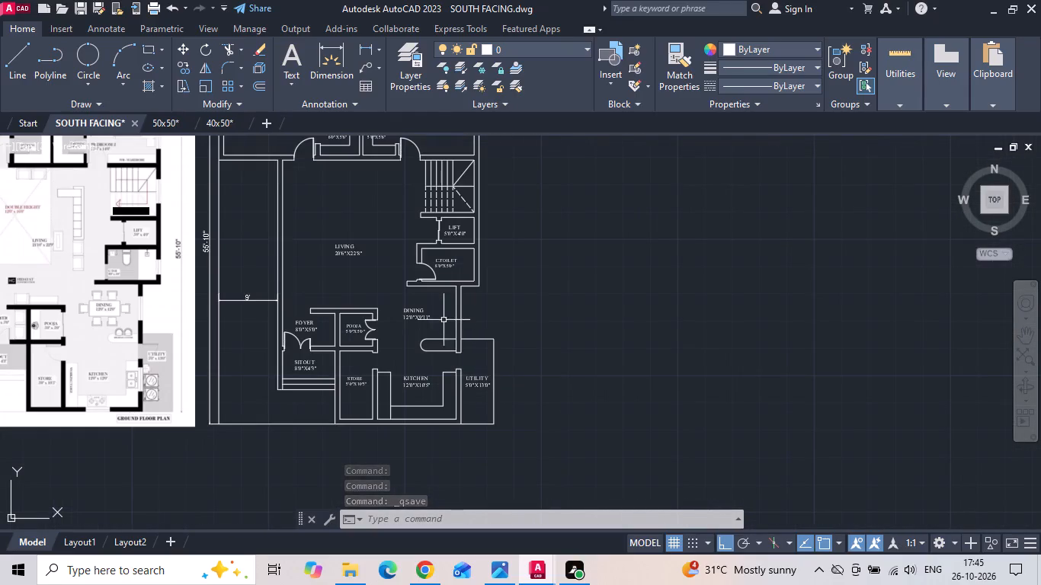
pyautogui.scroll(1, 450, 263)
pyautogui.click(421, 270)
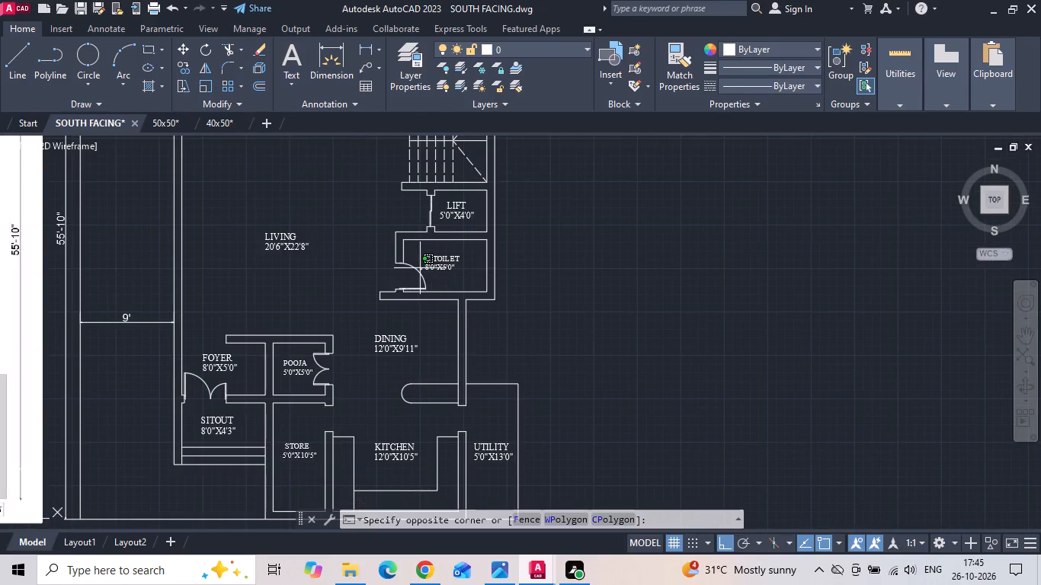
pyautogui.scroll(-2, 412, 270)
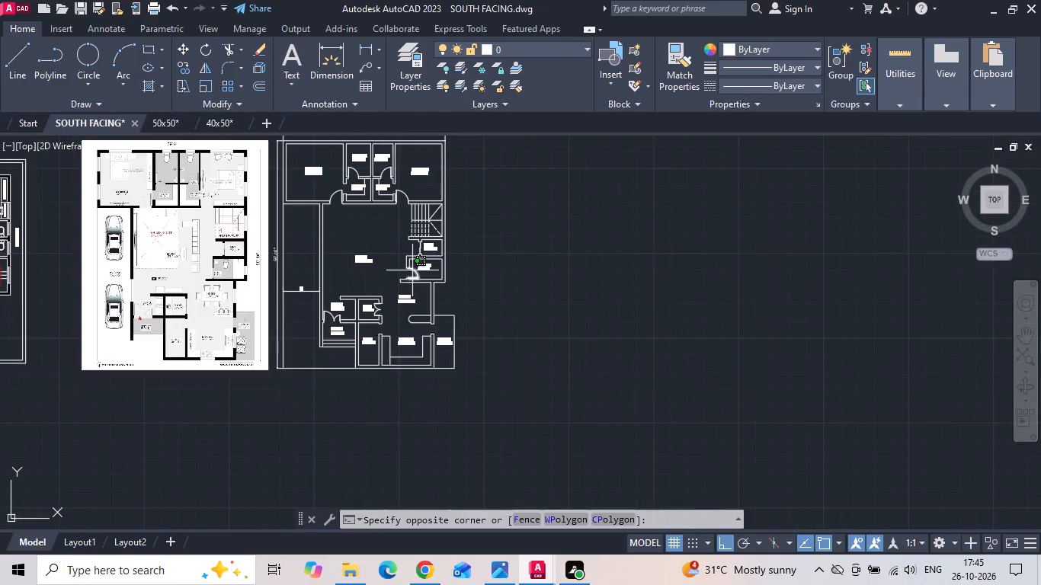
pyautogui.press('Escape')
# Copy the door of the 6'0"X8'0" attached toilet to the dining wall's end corner at the utility opening.
pyautogui.scroll(2, 338, 155)
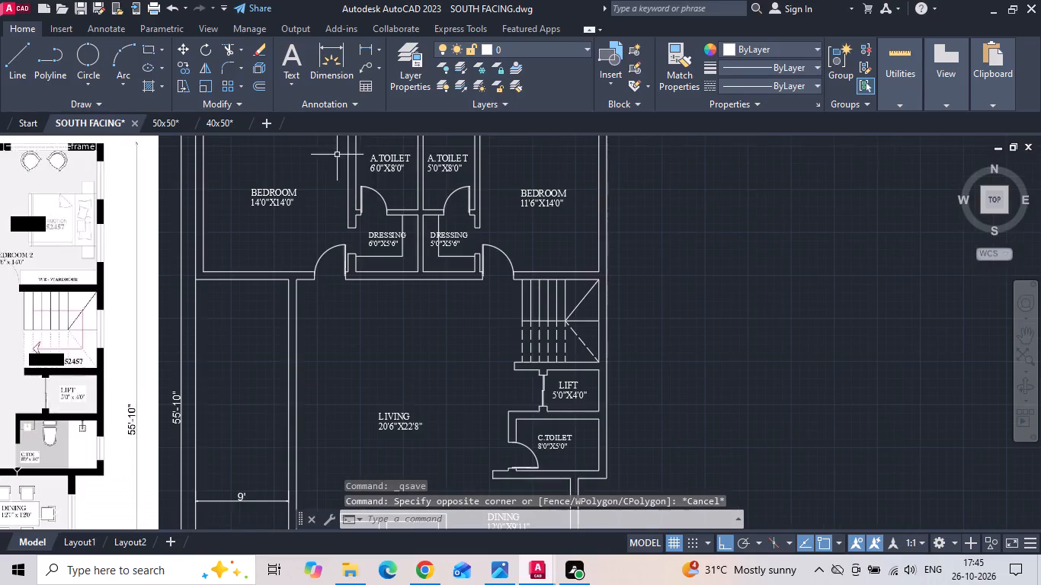
pyautogui.click(373, 186)
pyautogui.rightClick(373, 186)
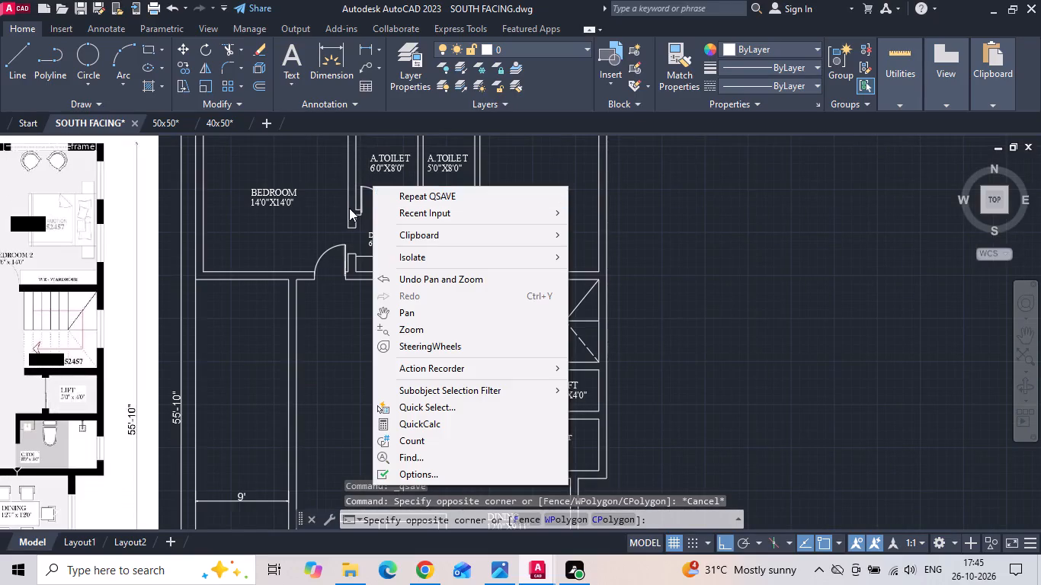
pyautogui.click(367, 180)
pyautogui.click(365, 191)
pyautogui.click(364, 186)
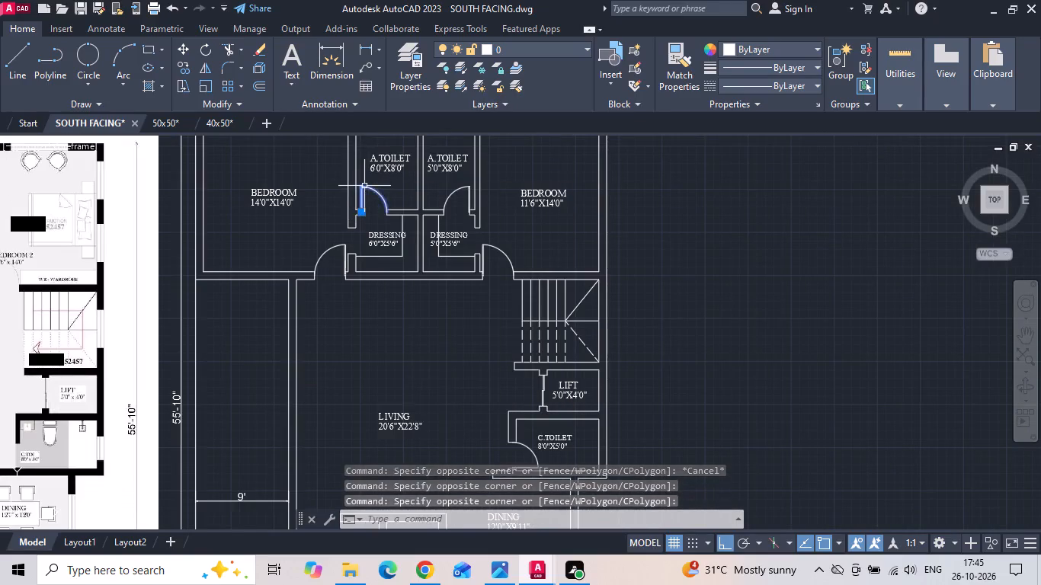
pyautogui.rightClick(364, 186)
pyautogui.click(420, 293)
pyautogui.moveTo(384, 204); pyautogui.dragTo(386, 228)
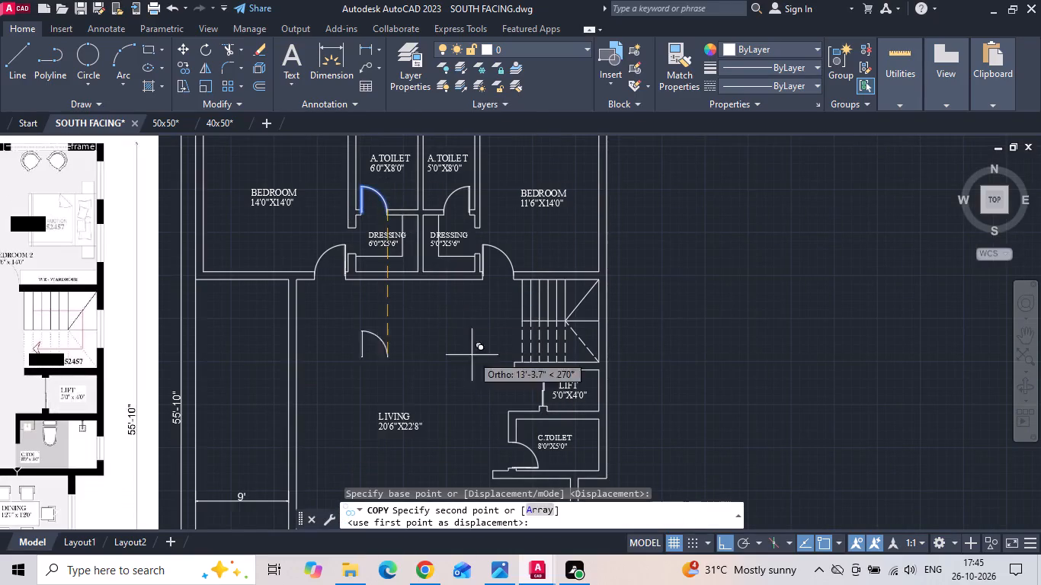
pyautogui.moveTo(518, 349); pyautogui.dragTo(533, 171, button='middle')
pyautogui.scroll(2, 591, 408)
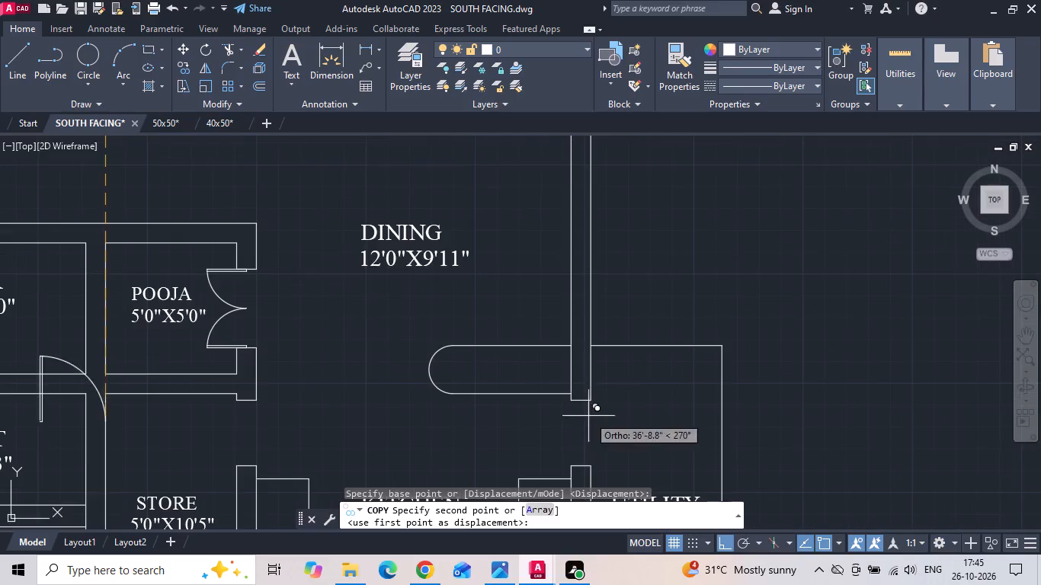
pyautogui.click(591, 397)
pyautogui.press('Escape')
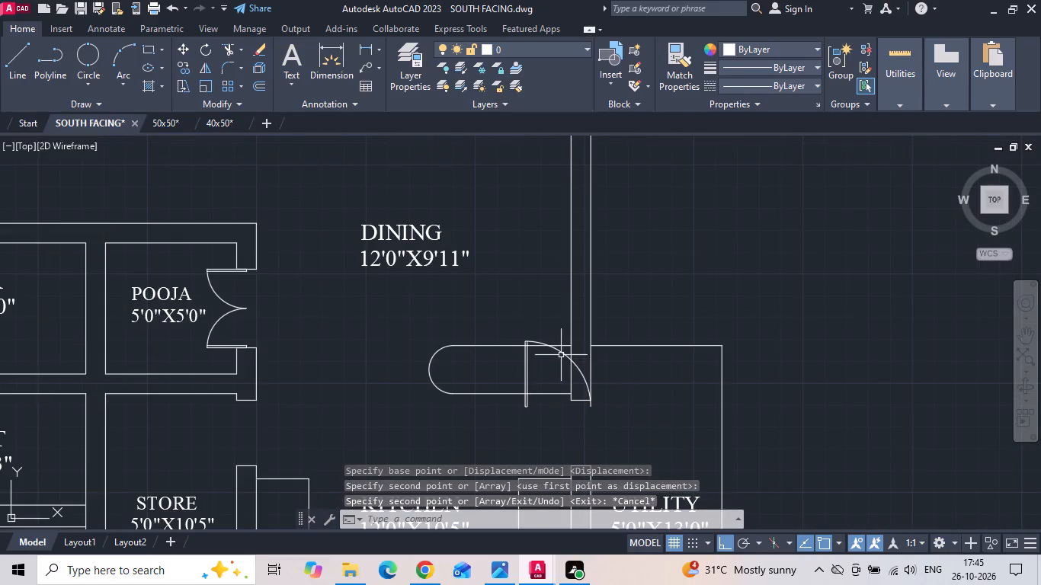
# Rotate the copied door 90 degrees clockwise so that its leaf extends east and its arc swings south.
pyautogui.click(561, 355)
pyautogui.rightClick(549, 301)
pyautogui.click(588, 325)
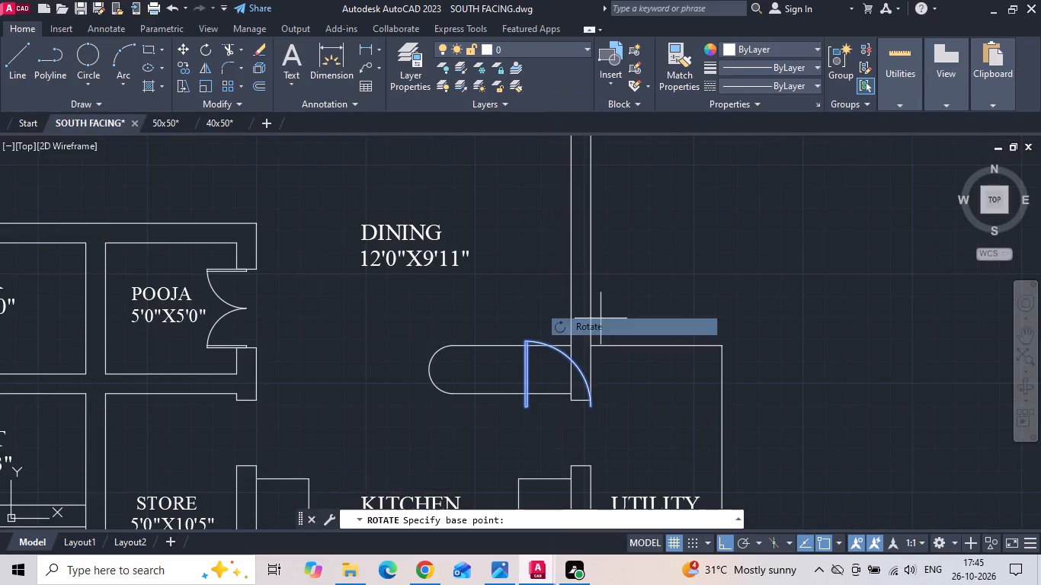
pyautogui.click(644, 297)
pyautogui.click(635, 319)
# Move the rotated door into the kitchen-utility opening, with its arc end on the inner corner of the lower wall.
pyautogui.click(540, 243)
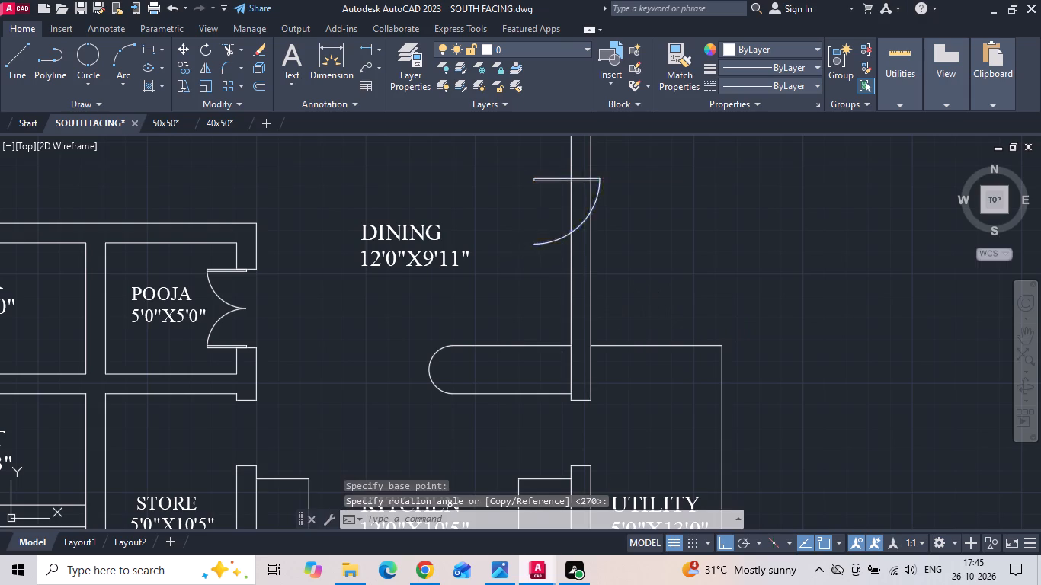
pyautogui.rightClick(543, 241)
pyautogui.click(556, 280)
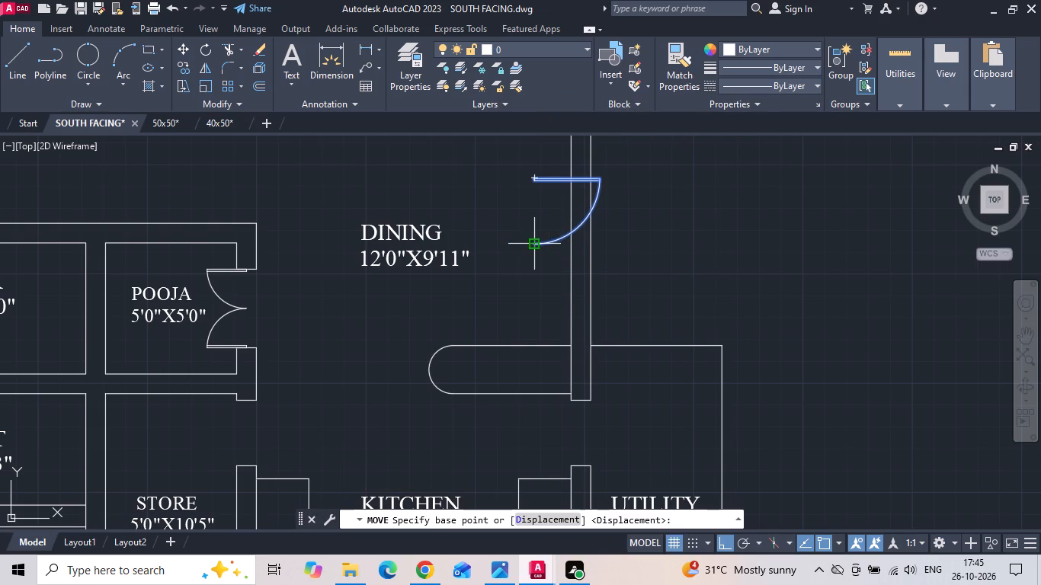
pyautogui.click(535, 248)
pyautogui.click(573, 462)
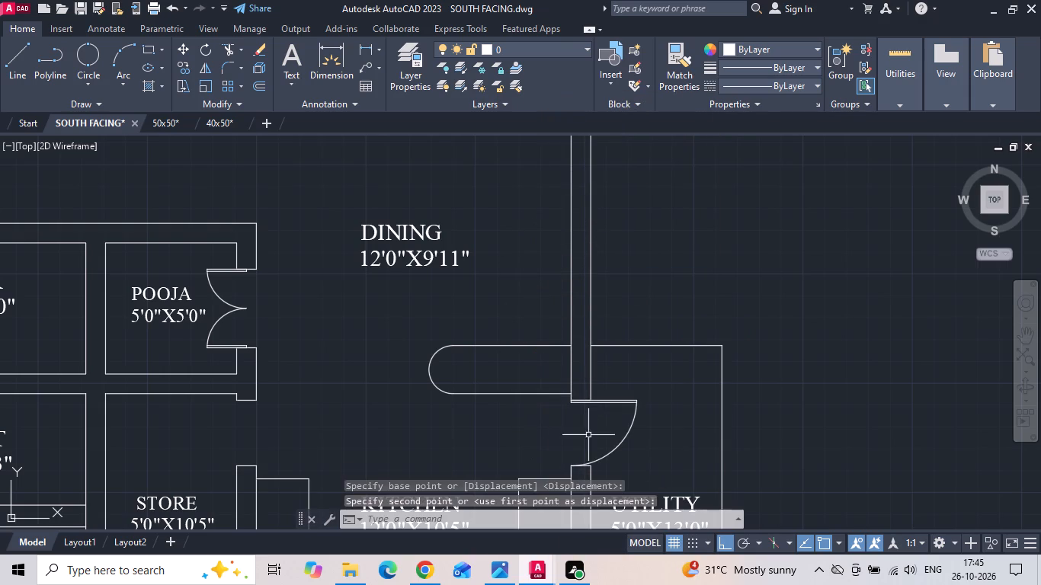
# Move the utility door east from the wall's inner corner to the midpoint of the wall thickness.
pyautogui.click(618, 452)
pyautogui.click(605, 435)
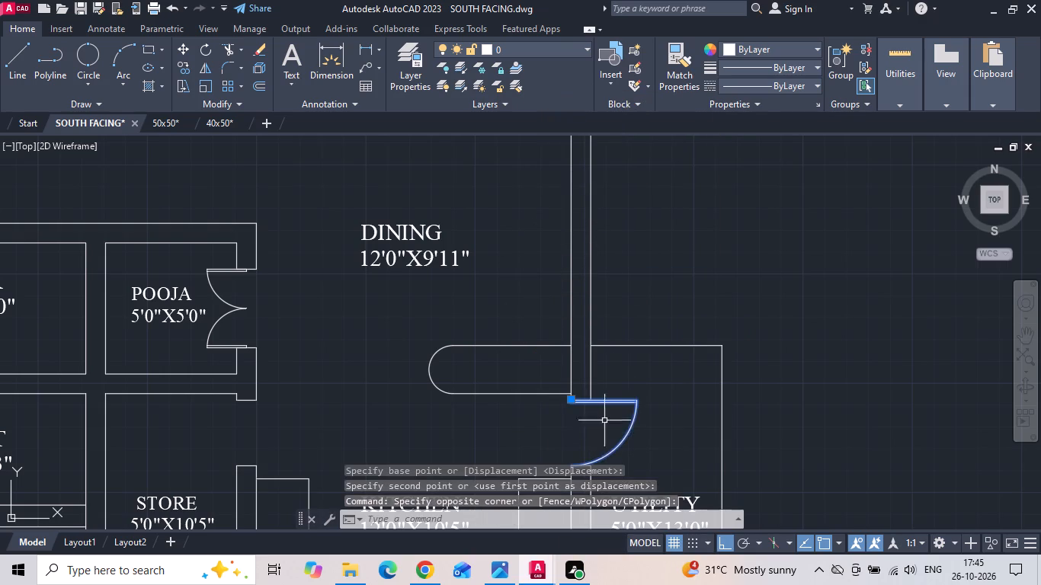
pyautogui.moveTo(581, 378); pyautogui.dragTo(481, 213, button='middle')
pyautogui.rightClick(440, 200)
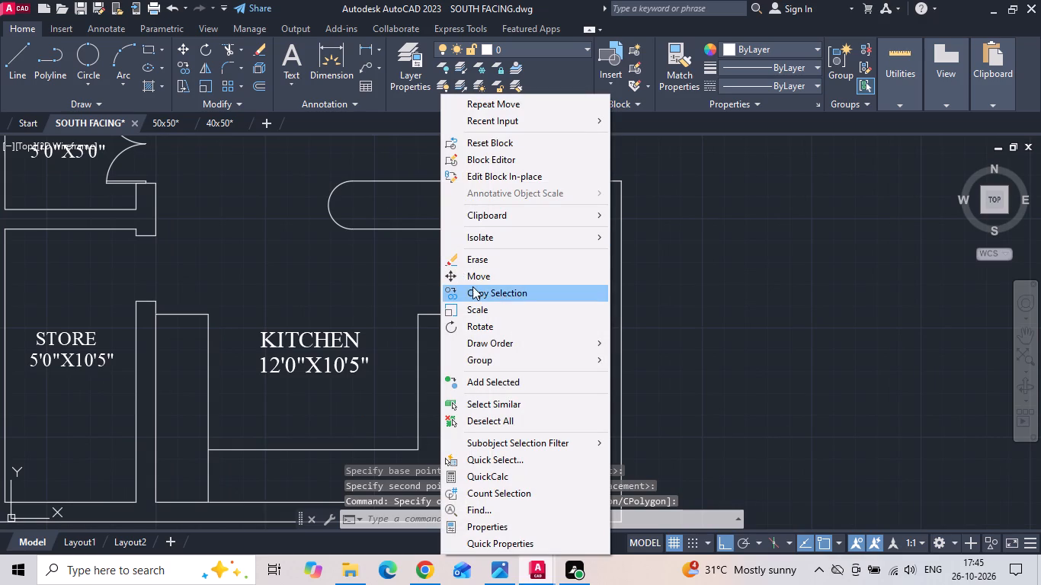
pyautogui.click(480, 283)
pyautogui.scroll(3, 482, 278)
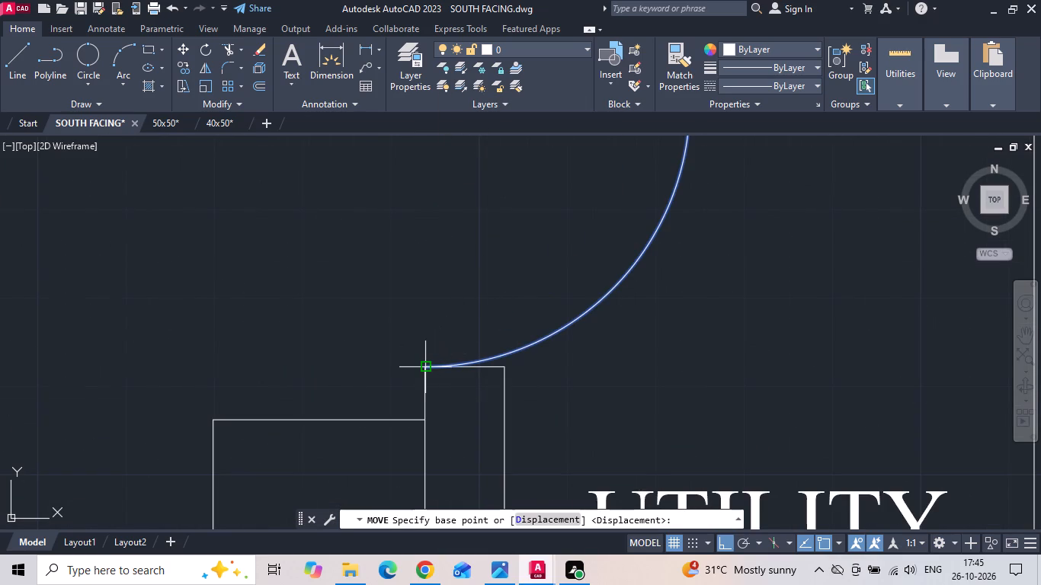
pyautogui.click(424, 366)
pyautogui.click(465, 368)
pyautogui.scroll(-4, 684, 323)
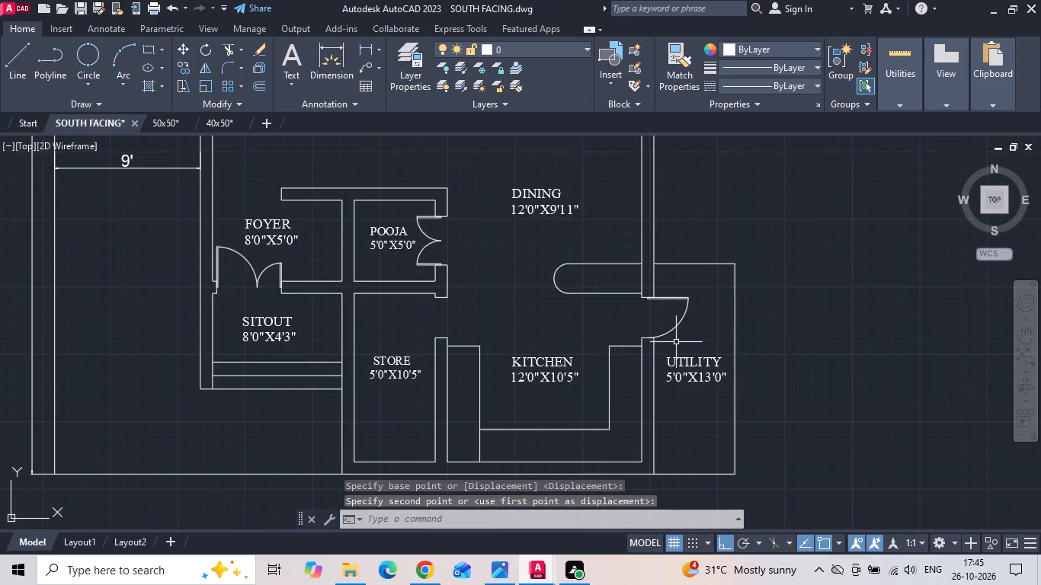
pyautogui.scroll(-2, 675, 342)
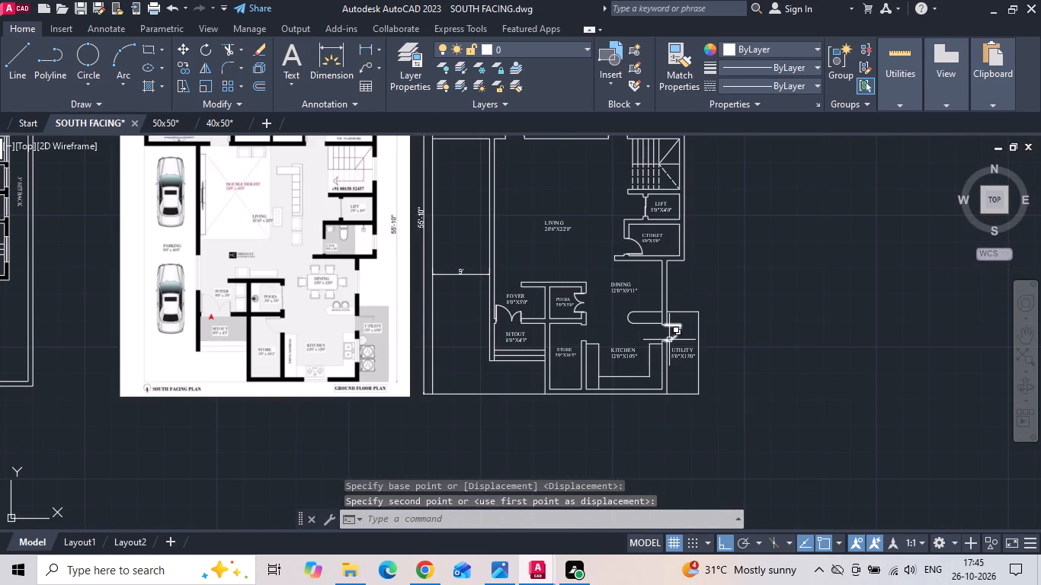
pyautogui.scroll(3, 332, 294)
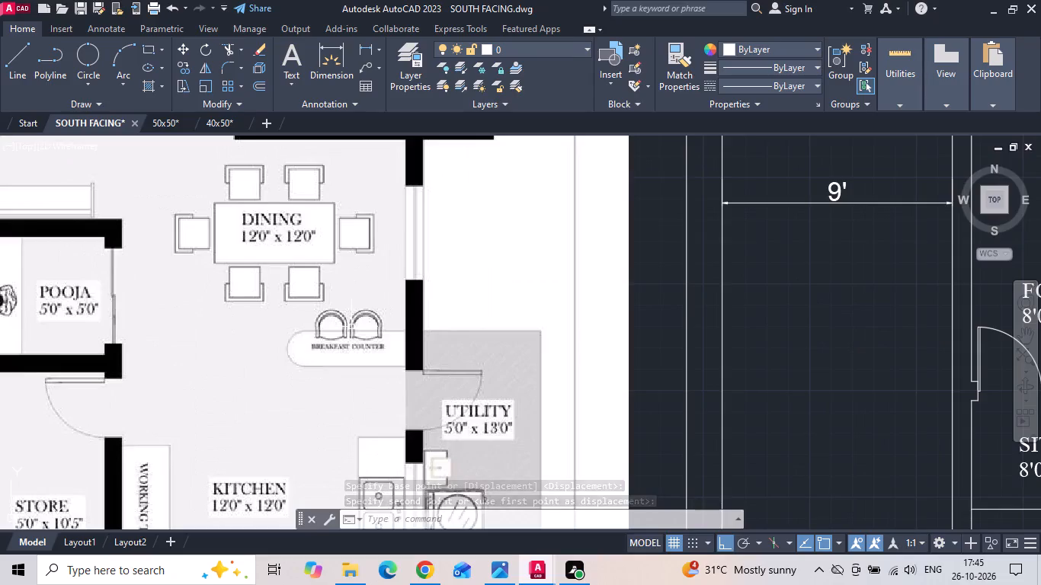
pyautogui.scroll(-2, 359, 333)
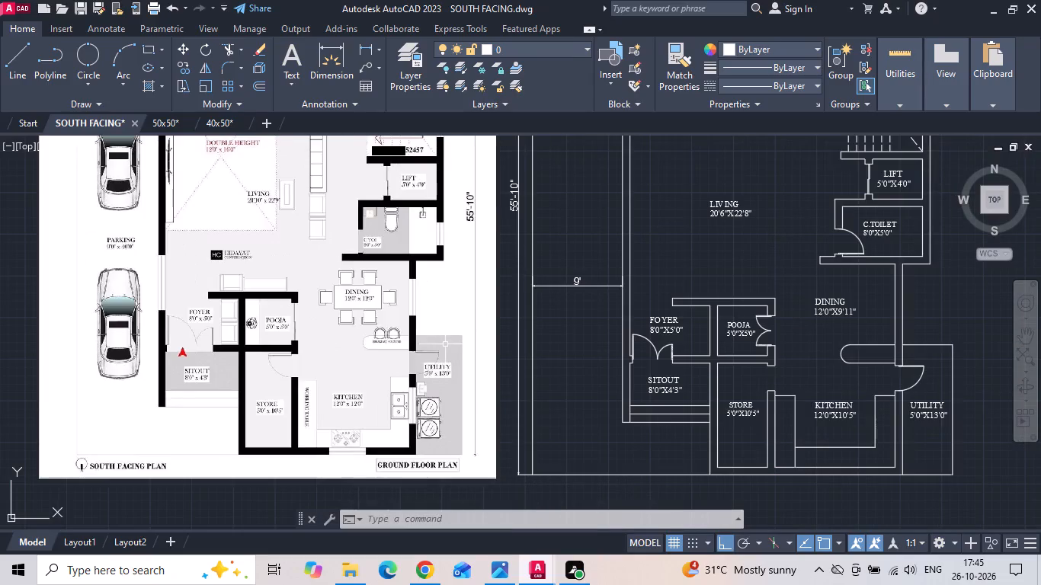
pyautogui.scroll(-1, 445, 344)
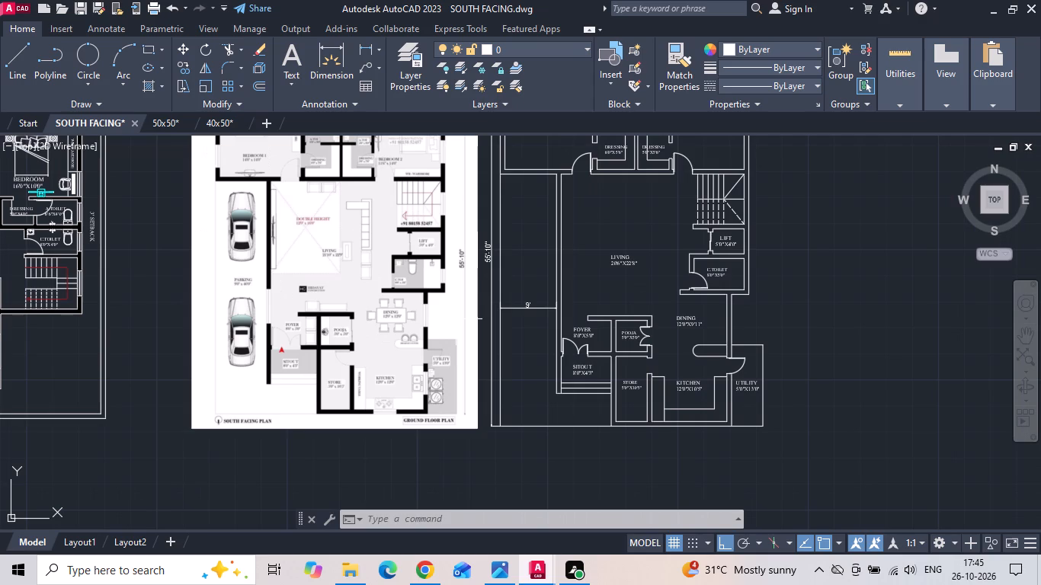
# Delete the 9' dimension across the parking width.
pyautogui.click(527, 306)
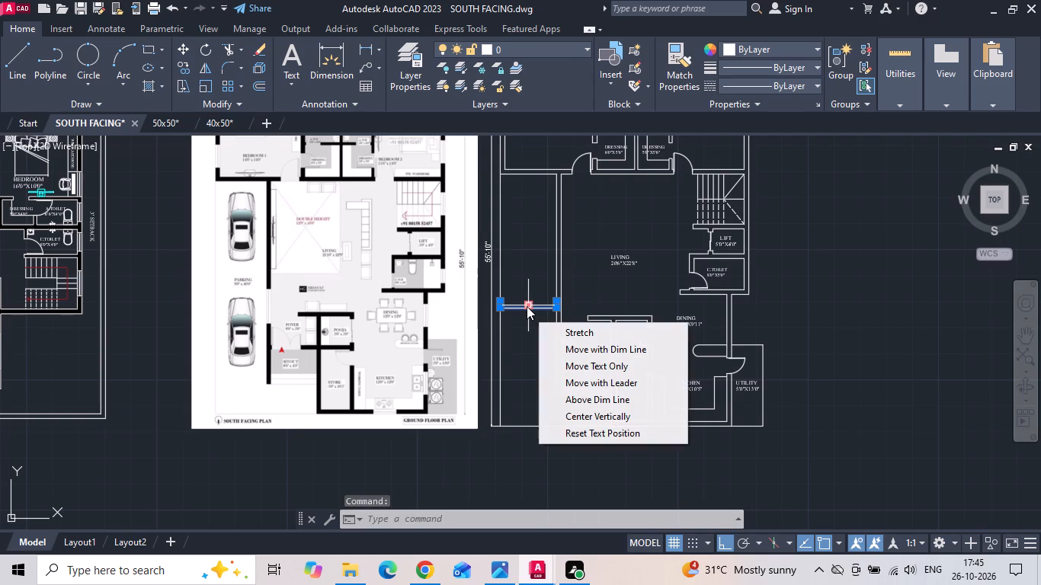
pyautogui.press('Delete')
pyautogui.press('Delete')
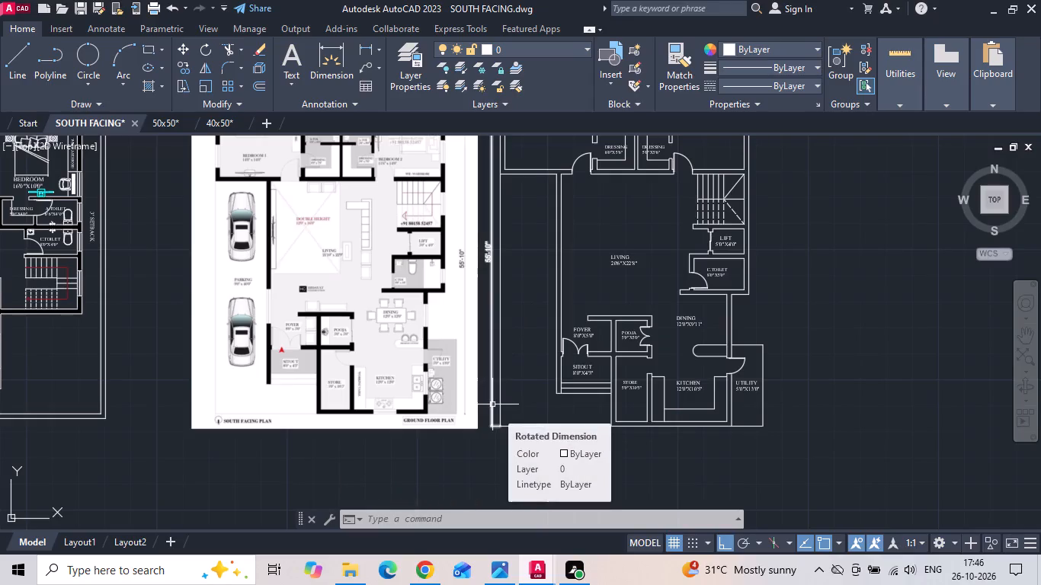
# Offset the foyer's lower wall line 4' north into the foyer and extend the copy across the west wall's thickness.
pyautogui.scroll(2, 286, 311)
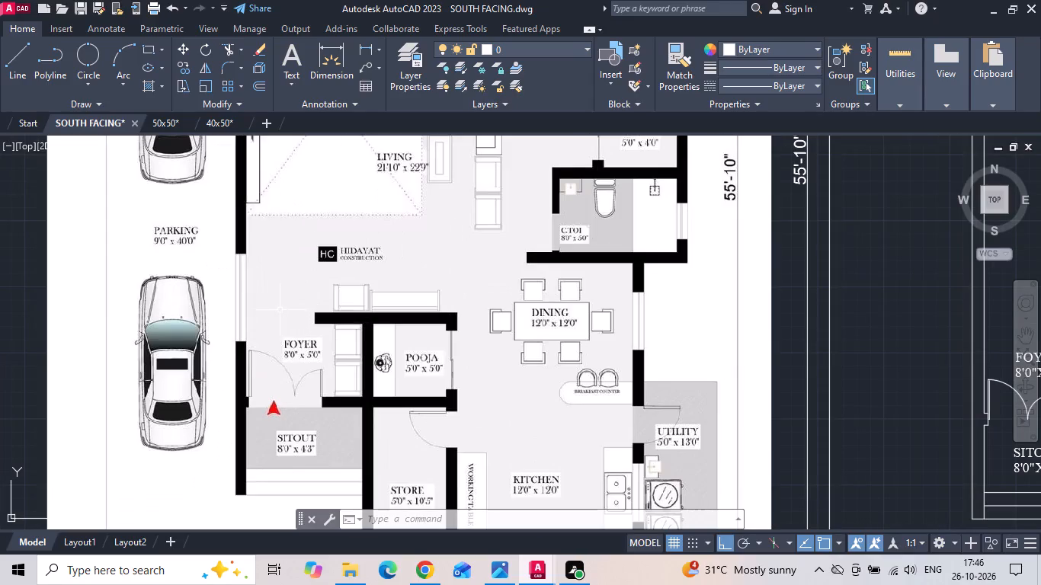
pyautogui.scroll(-2, 625, 350)
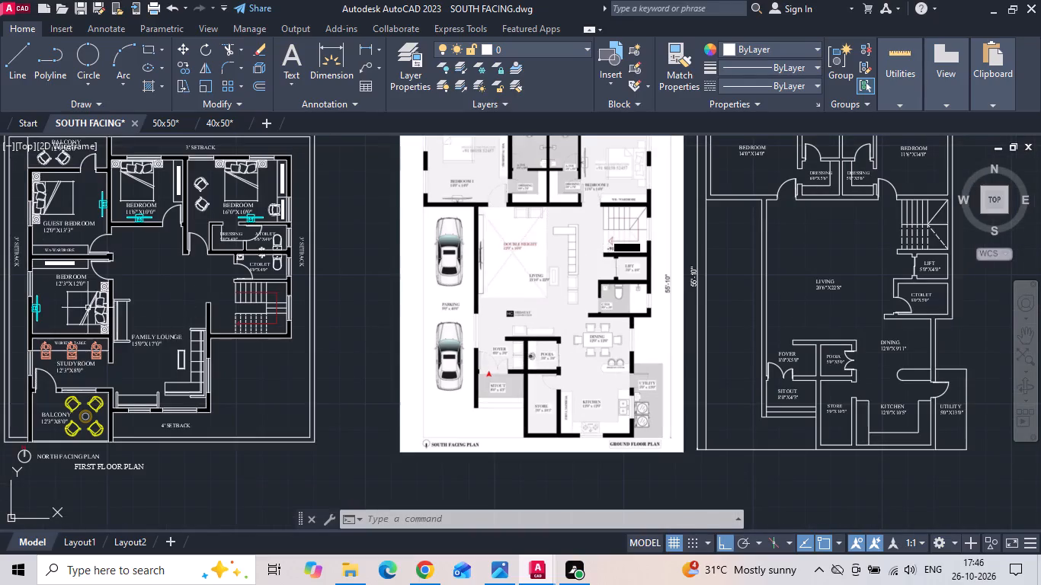
pyautogui.moveTo(43, 368); pyautogui.dragTo(546, 377, button='middle')
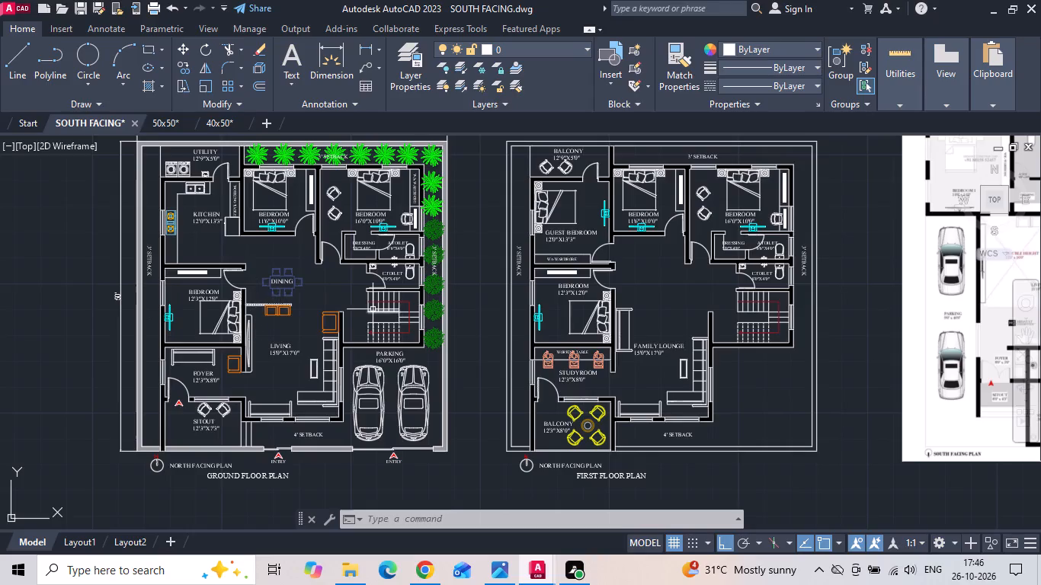
pyautogui.scroll(-2, 362, 317)
pyautogui.scroll(2, 739, 353)
pyautogui.scroll(1, 613, 312)
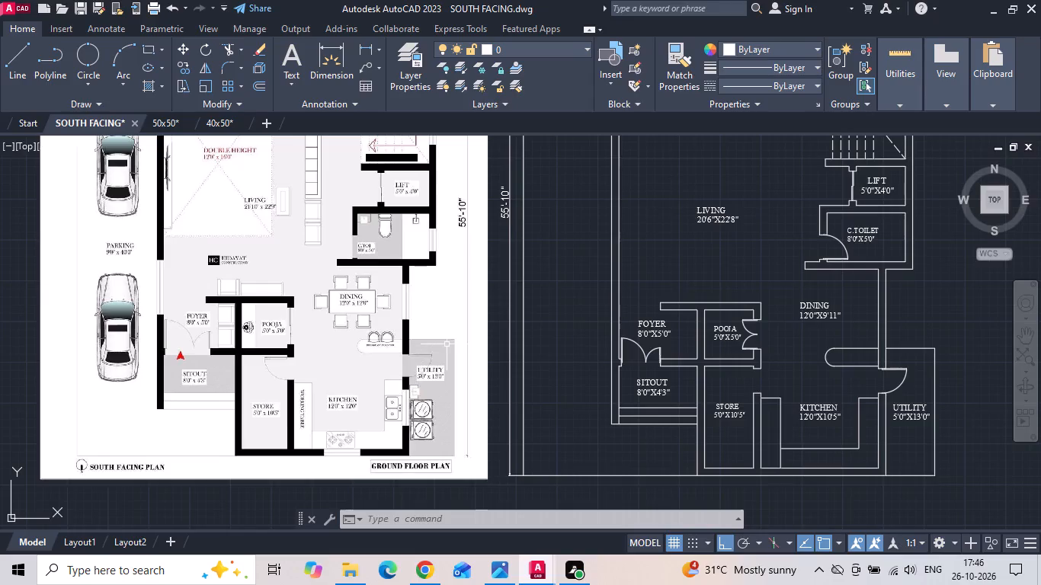
pyautogui.write('O')
pyautogui.press('space')
pyautogui.write("4'")
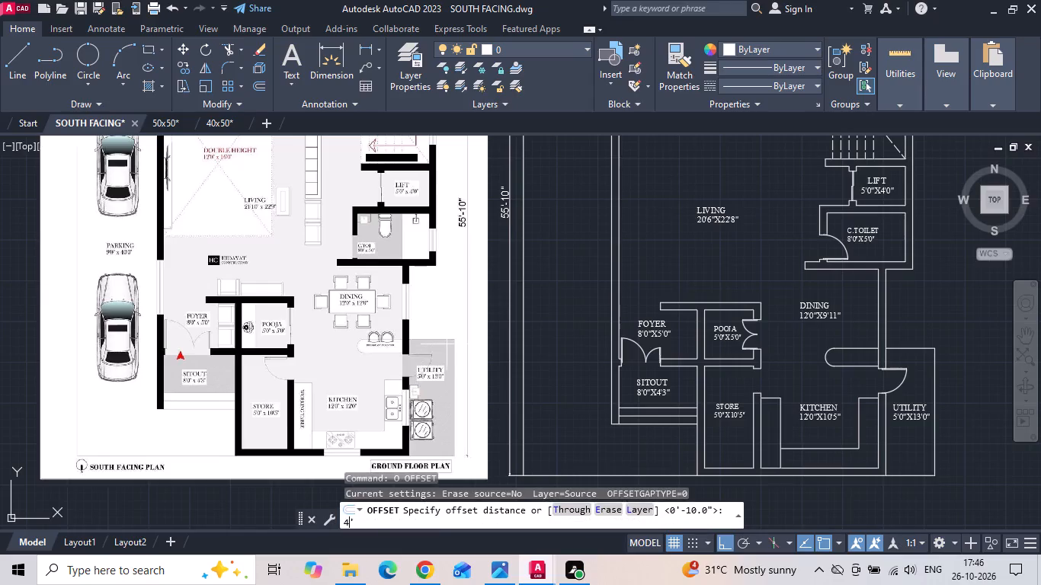
pyautogui.press('Return')
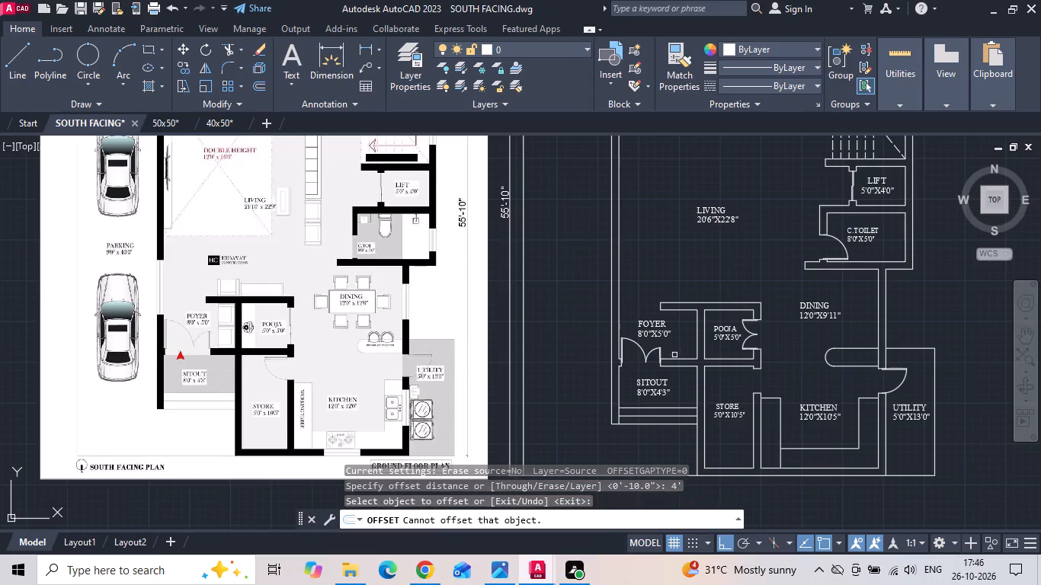
pyautogui.click(676, 356)
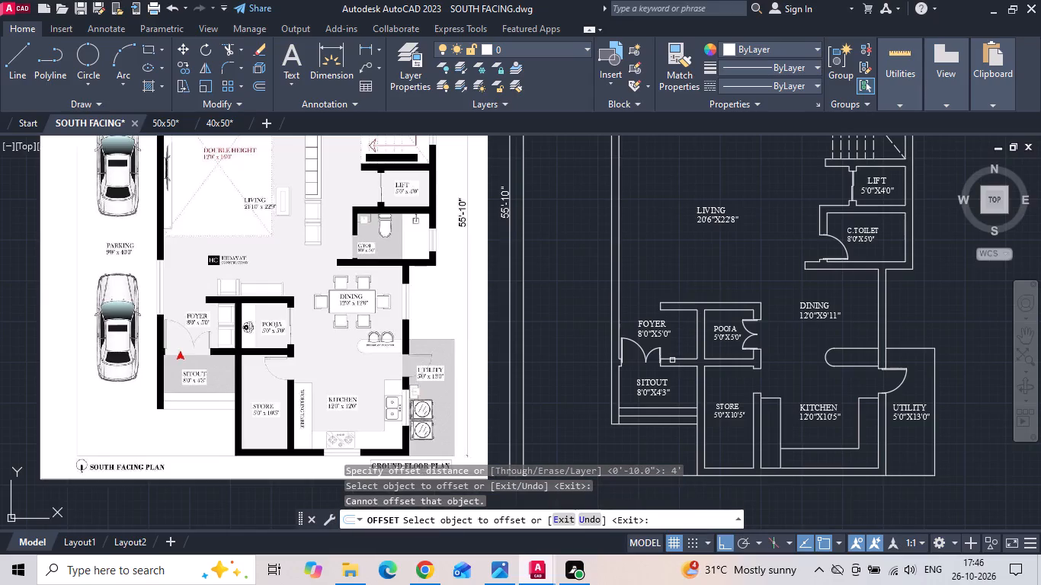
pyautogui.click(672, 360)
pyautogui.click(679, 330)
pyautogui.press('Escape')
pyautogui.write('EX')
pyautogui.press('space')
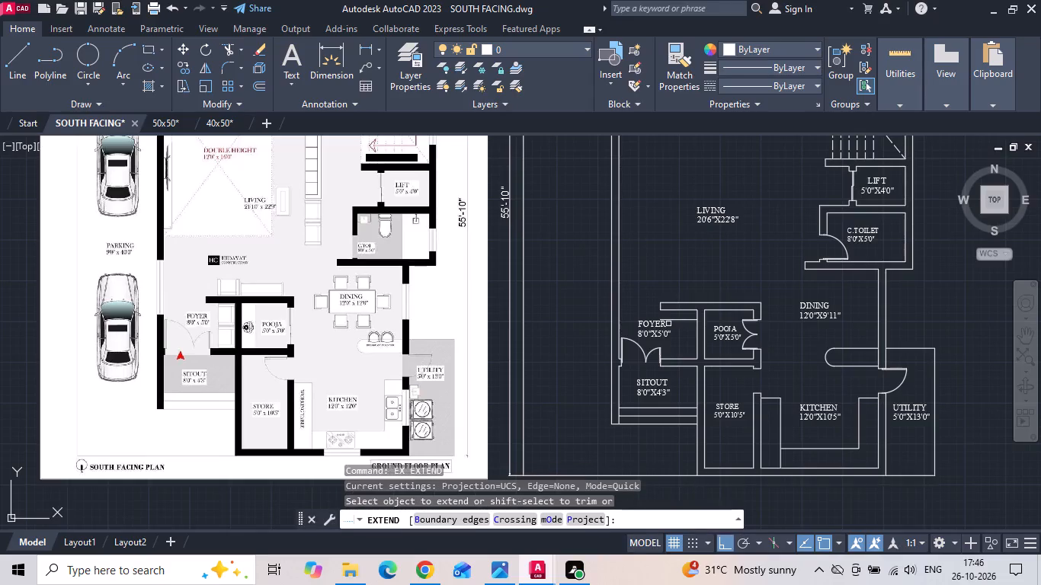
pyautogui.click(668, 320)
pyautogui.click(626, 319)
pyautogui.press('Escape')
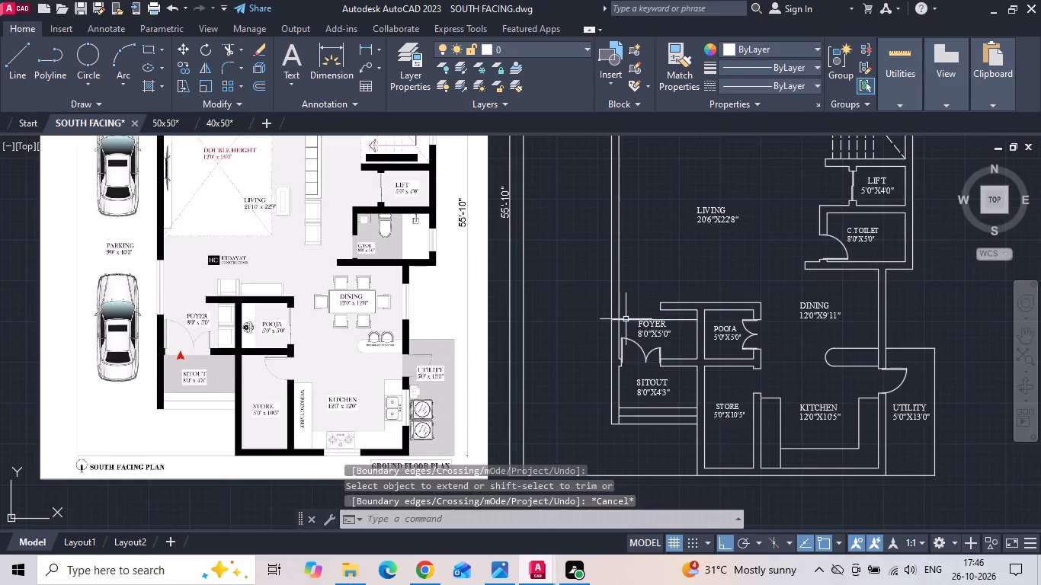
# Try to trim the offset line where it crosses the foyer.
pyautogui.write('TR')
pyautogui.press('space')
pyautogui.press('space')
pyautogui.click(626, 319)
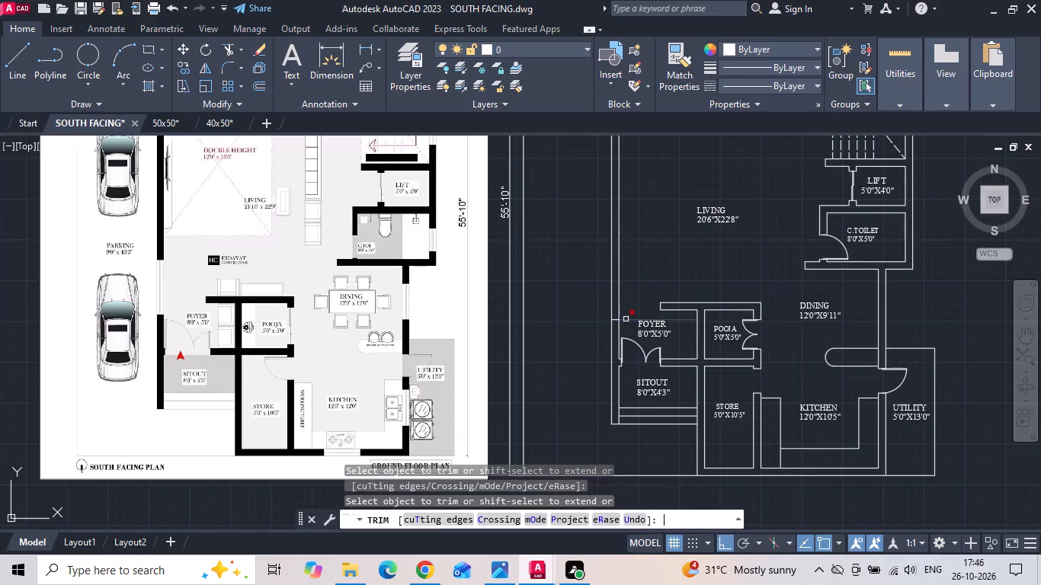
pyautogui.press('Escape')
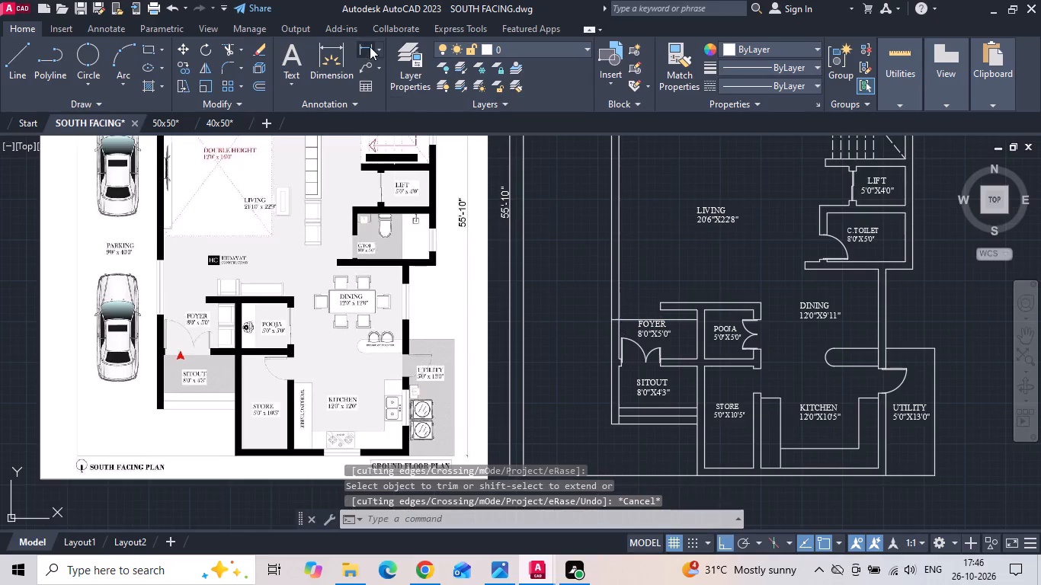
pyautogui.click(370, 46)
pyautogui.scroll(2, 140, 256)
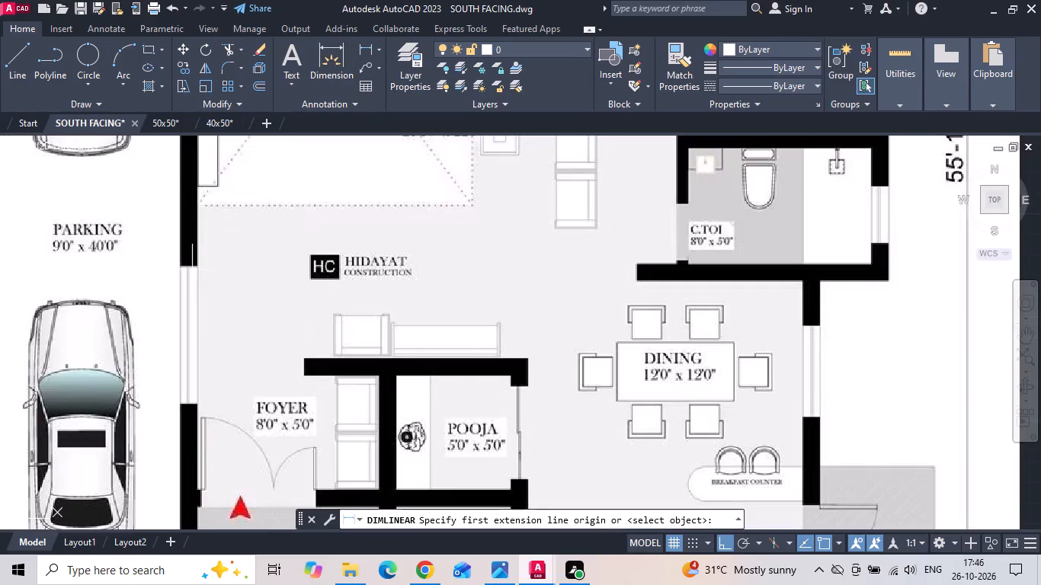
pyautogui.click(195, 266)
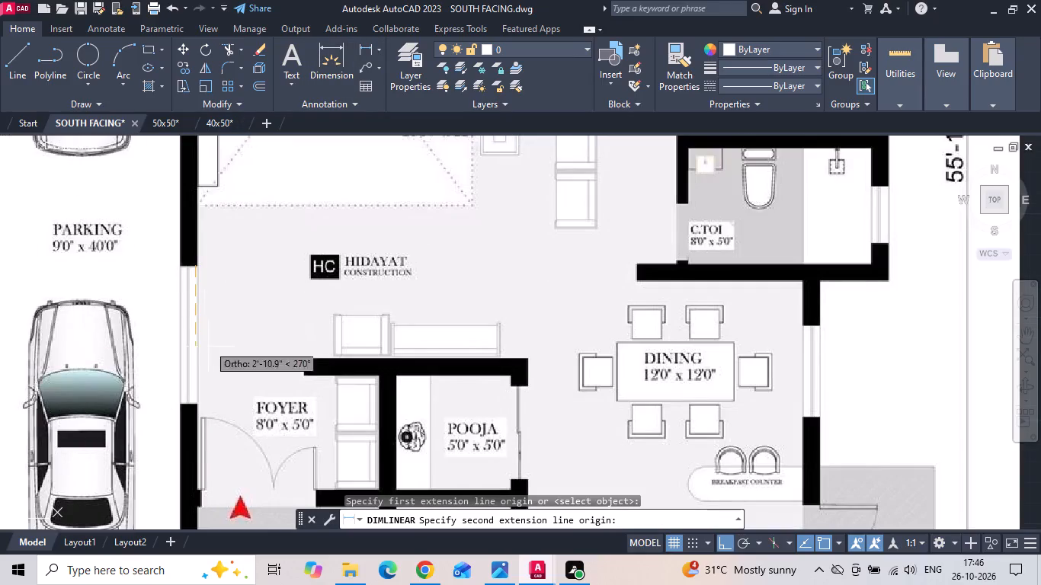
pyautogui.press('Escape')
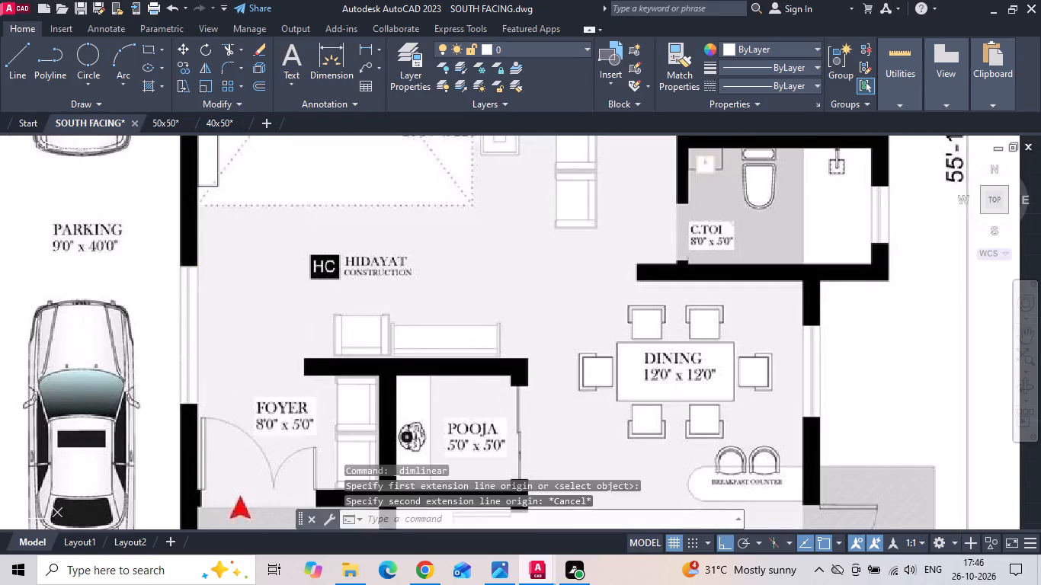
# Trim the offset line inside the foyer, keeping only the short segment across the west wall's thickness.
pyautogui.scroll(-3, 157, 346)
pyautogui.scroll(2, 477, 350)
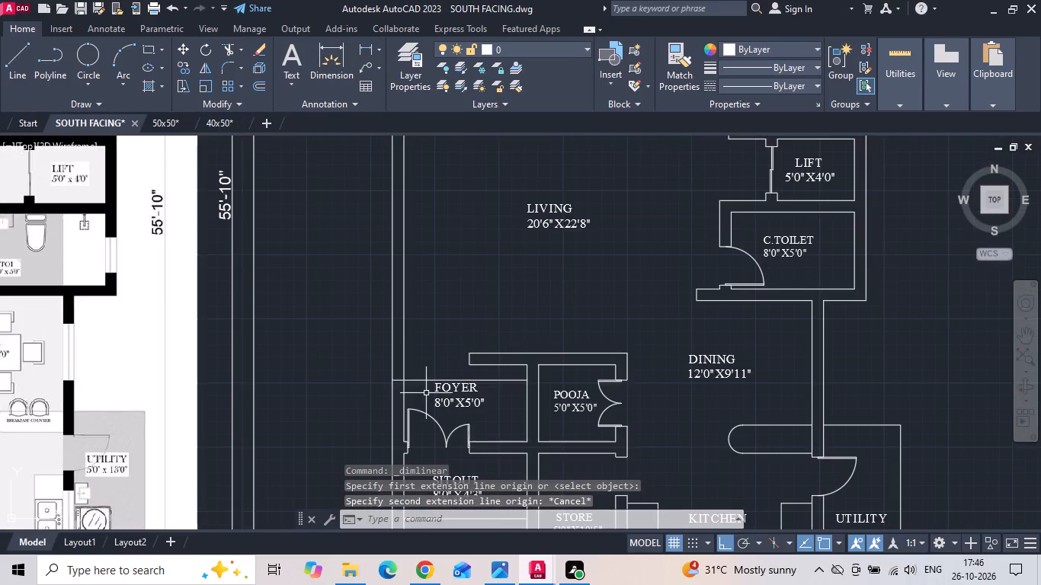
pyautogui.press('t')
pyautogui.press('r')
pyautogui.press('space')
pyautogui.moveTo(419, 376); pyautogui.dragTo(416, 387)
pyautogui.click(416, 387)
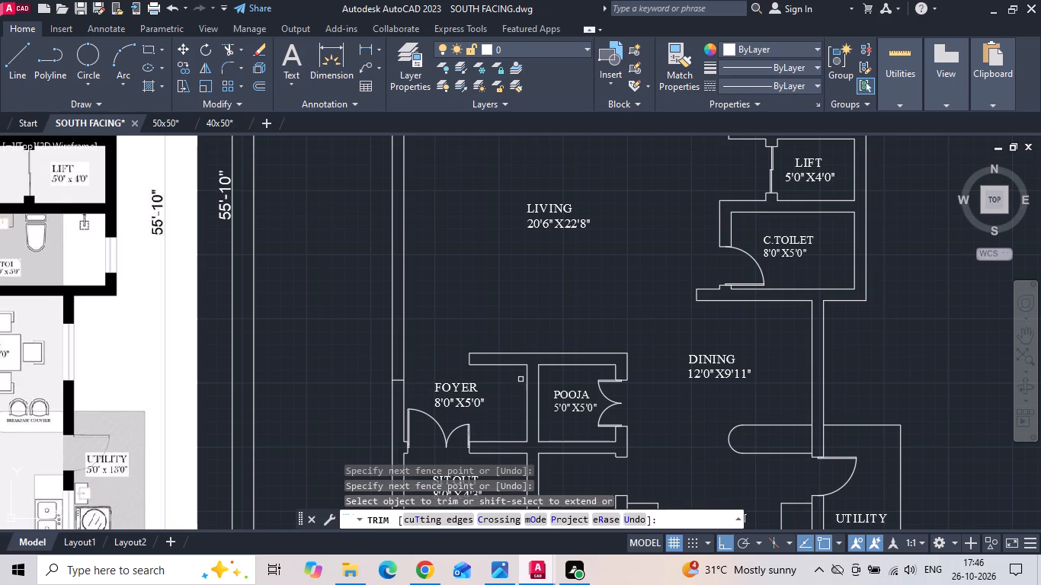
pyautogui.press('Escape')
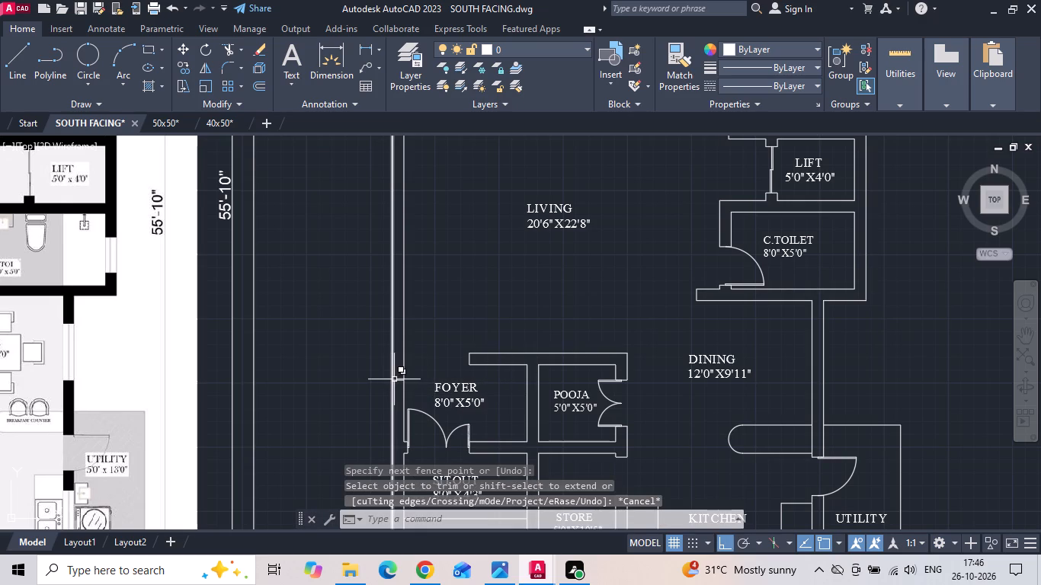
# Copy the short segment in the west wall 6' north to mark the window's other end.
pyautogui.click(395, 380)
pyautogui.rightClick(440, 307)
pyautogui.click(472, 296)
pyautogui.moveTo(472, 296); pyautogui.dragTo(474, 284)
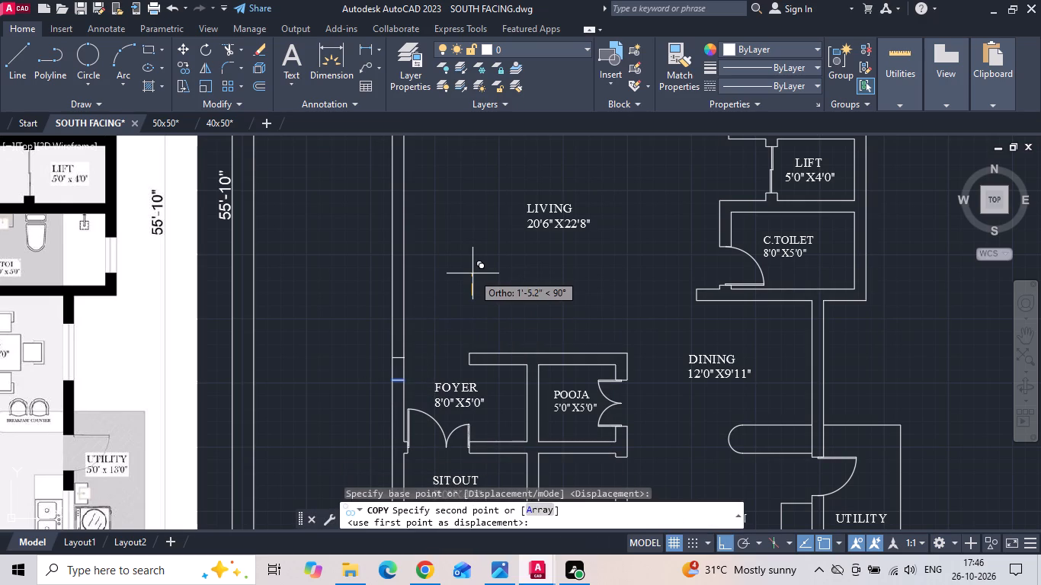
pyautogui.write("6'")
pyautogui.press('Return')
pyautogui.scroll(-1, 472, 273)
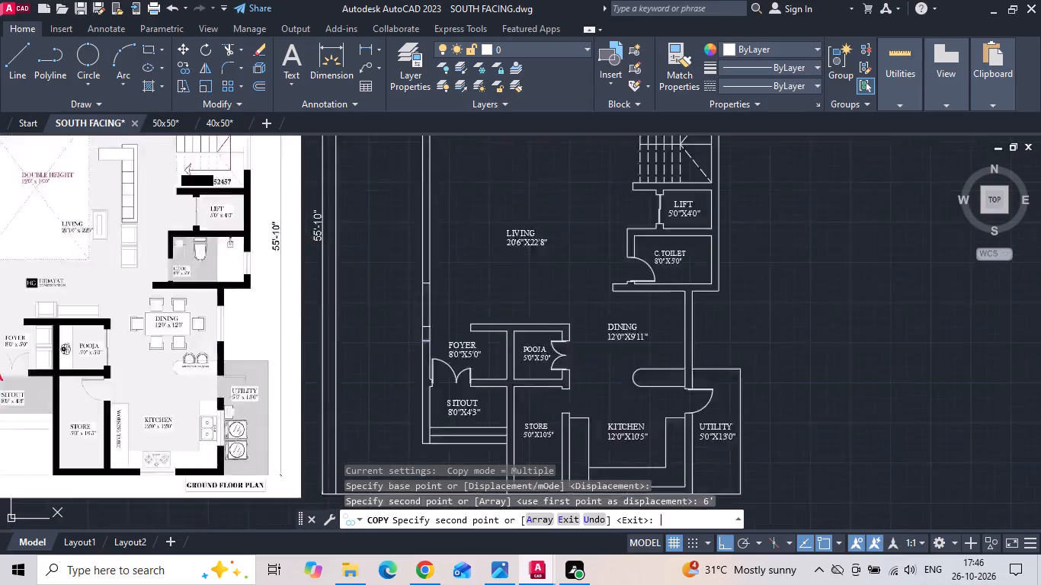
pyautogui.scroll(-1, 472, 273)
pyautogui.press('Escape')
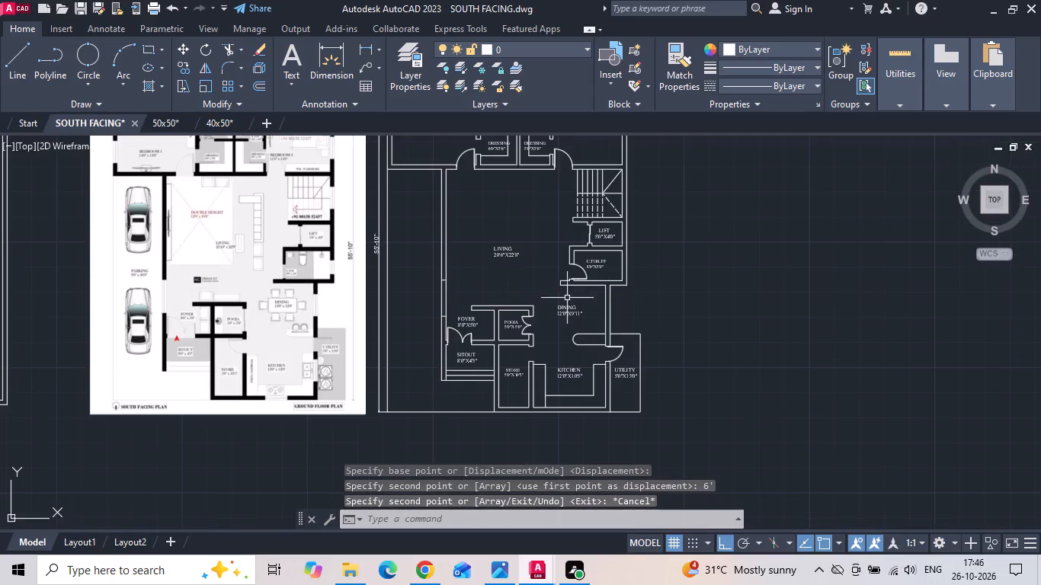
# Draw a horizontal line from the midpoint of the C.TOILET's inner east wall face eastward past the outer face.
pyautogui.scroll(1, 580, 298)
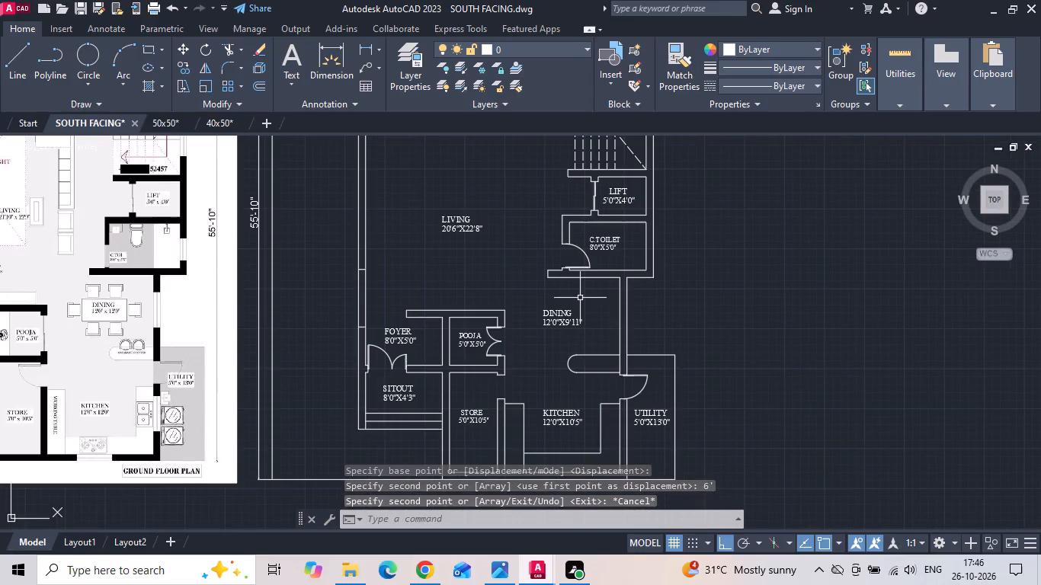
pyautogui.write('L')
pyautogui.press('space')
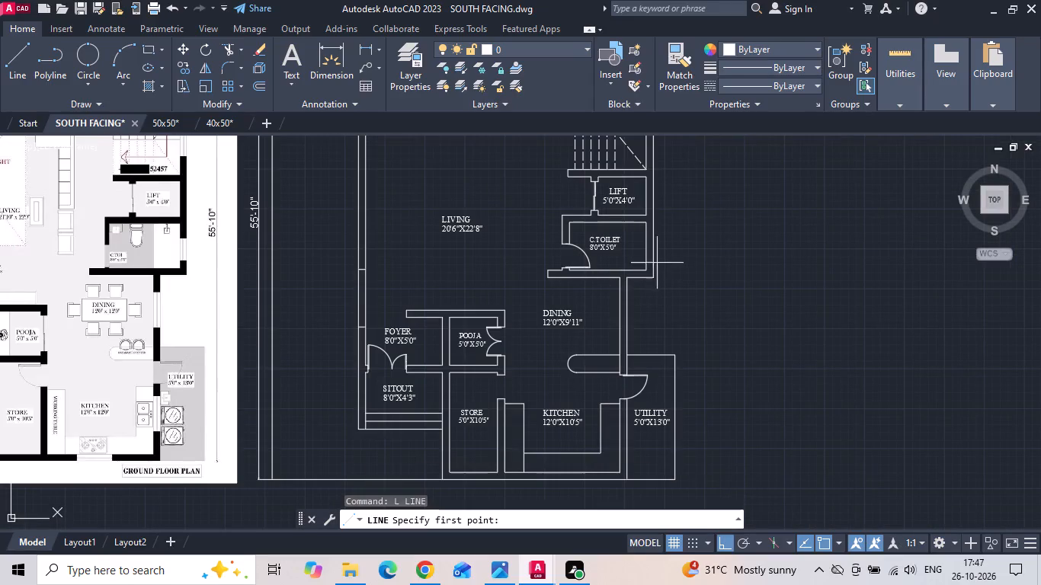
pyautogui.click(651, 253)
pyautogui.scroll(1, 713, 242)
pyautogui.click(675, 245)
pyautogui.scroll(1, 670, 243)
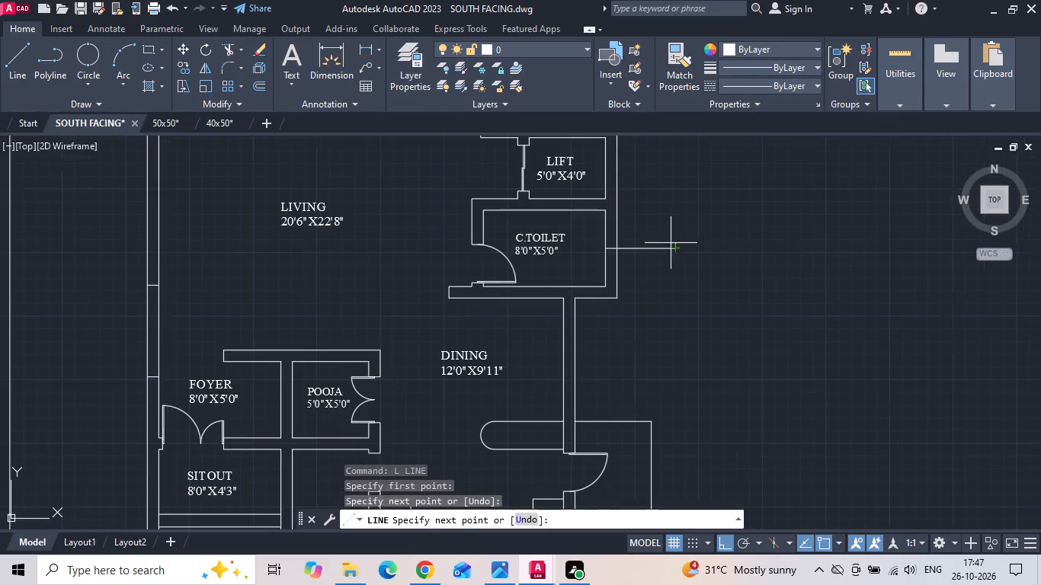
pyautogui.scroll(1, 670, 243)
pyautogui.moveTo(660, 257); pyautogui.dragTo(633, 308, button='middle')
pyautogui.press('Escape')
# Offset the line through the C.TOILET's east wall by 12 inches to both the north and the south.
pyautogui.write('O 12')
pyautogui.press('space')
pyautogui.click(559, 307)
pyautogui.click(572, 261)
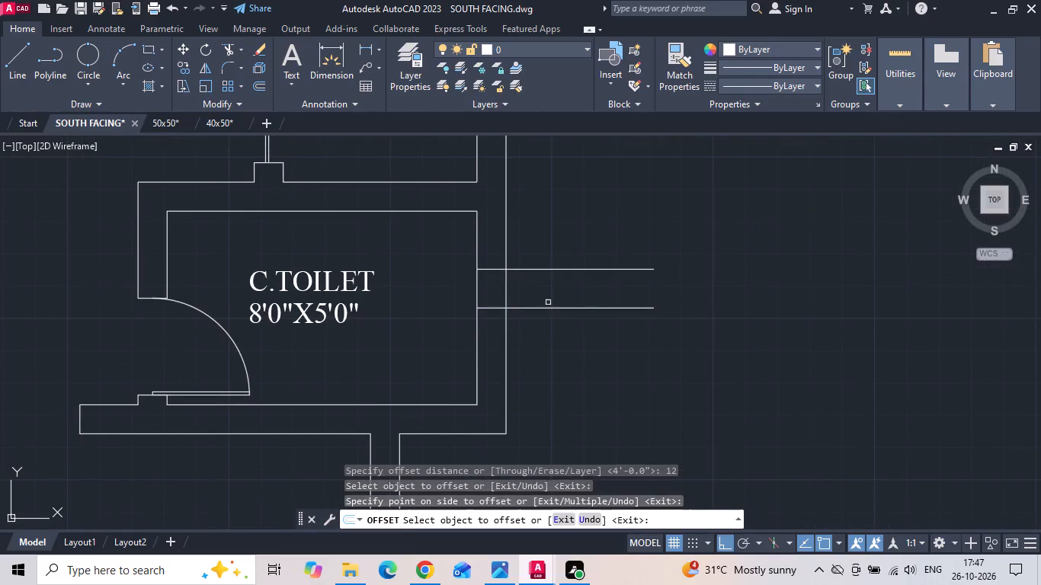
pyautogui.click(538, 314)
pyautogui.click(536, 309)
pyautogui.click(537, 357)
# Trim the C.TOILET window lines to the east wall's thickness and remove the middle line.
pyautogui.press('Escape')
pyautogui.write('TR')
pyautogui.press('space')
pyautogui.moveTo(548, 361); pyautogui.dragTo(556, 223)
pyautogui.click(491, 314)
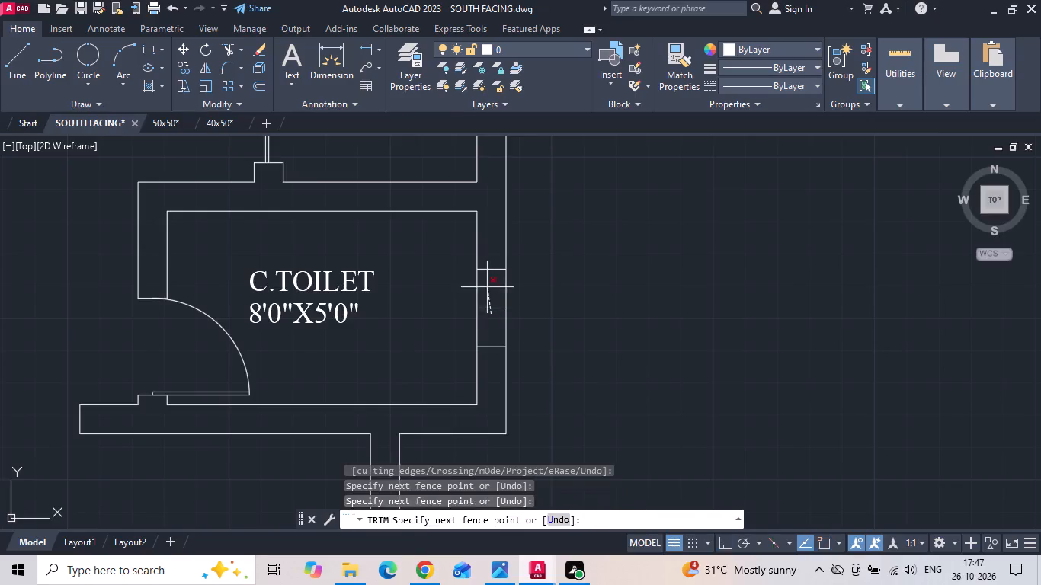
pyautogui.click(487, 287)
pyautogui.scroll(-4, 586, 289)
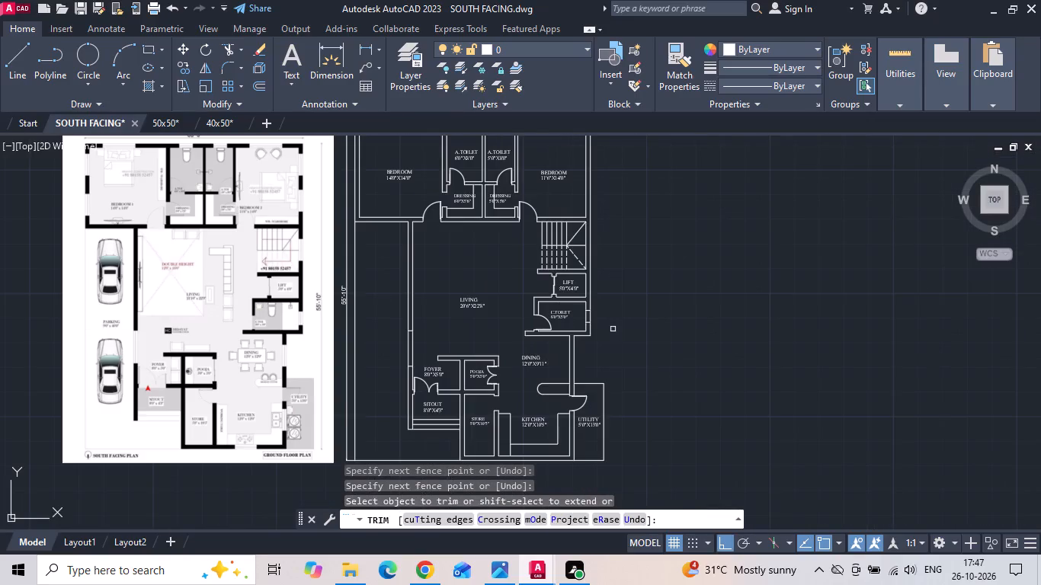
pyautogui.press('Escape')
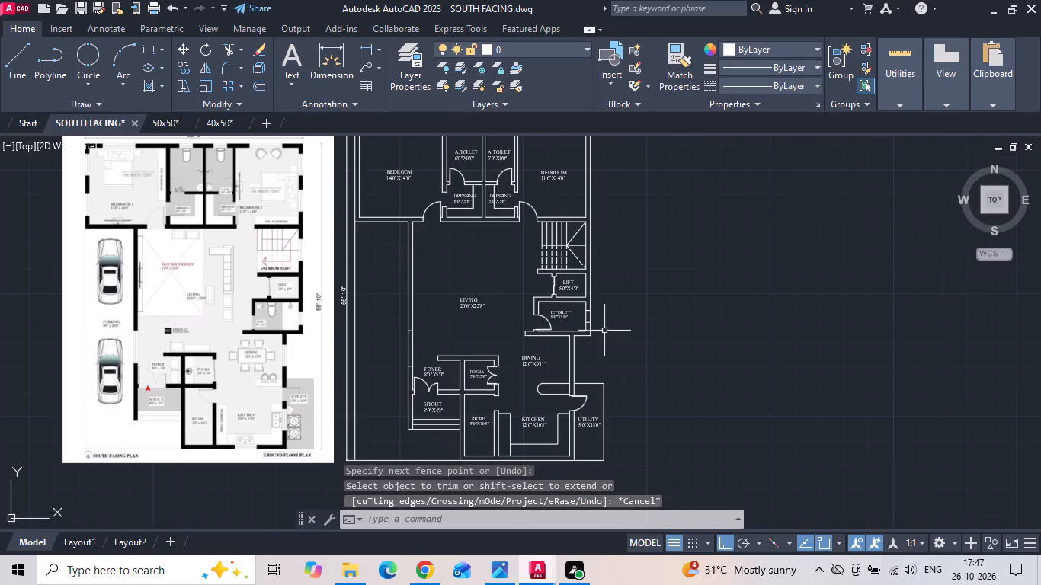
# Draw a line across the north wall's thickness at the middle of the 6'0"X8'0" attached toilet.
pyautogui.moveTo(492, 256); pyautogui.dragTo(516, 406, button='middle')
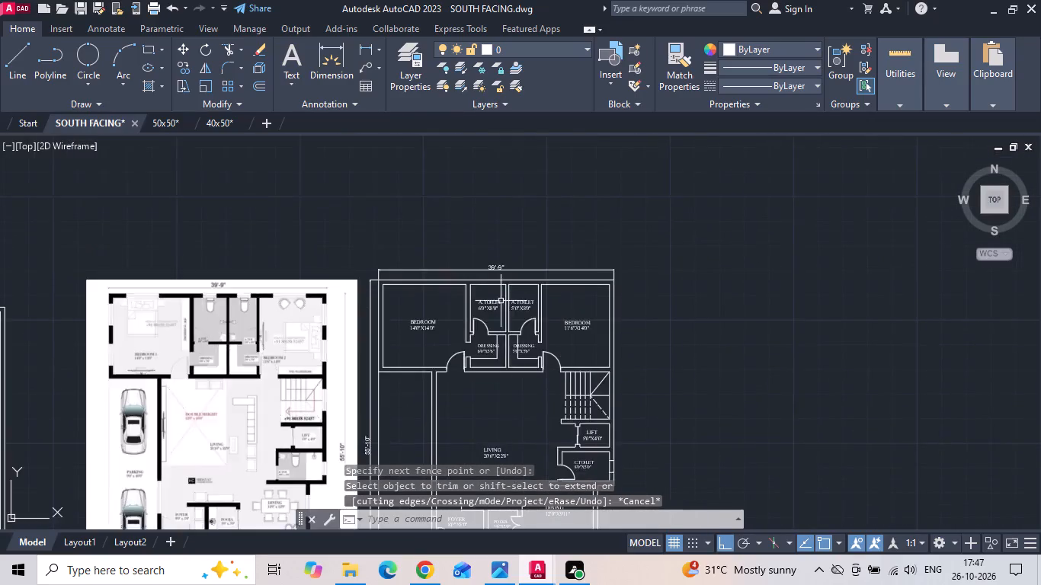
pyautogui.scroll(2, 501, 280)
pyautogui.scroll(2, 437, 294)
pyautogui.write('L')
pyautogui.press('space')
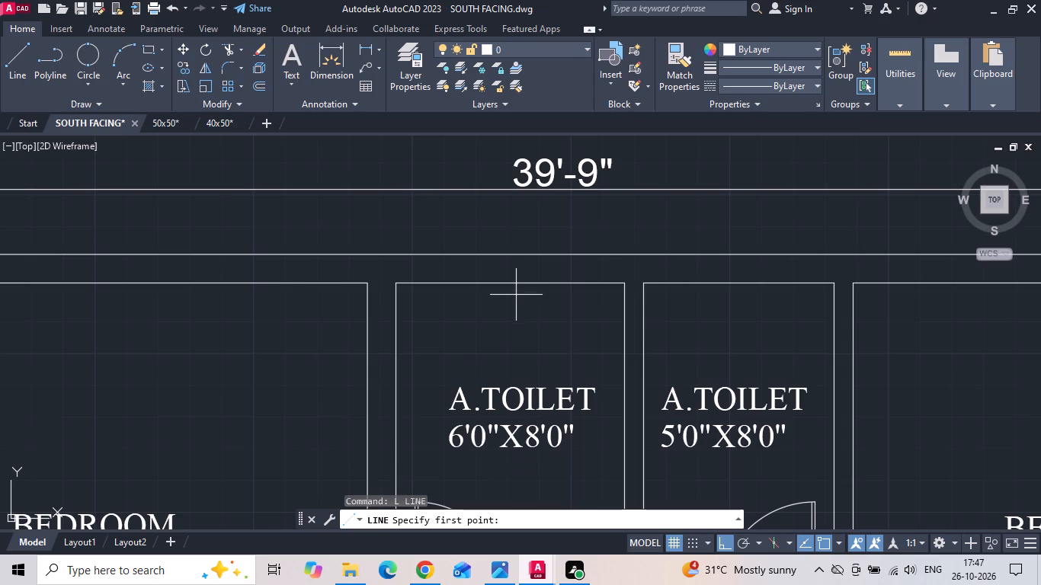
pyautogui.click(504, 283)
pyautogui.scroll(1, 524, 220)
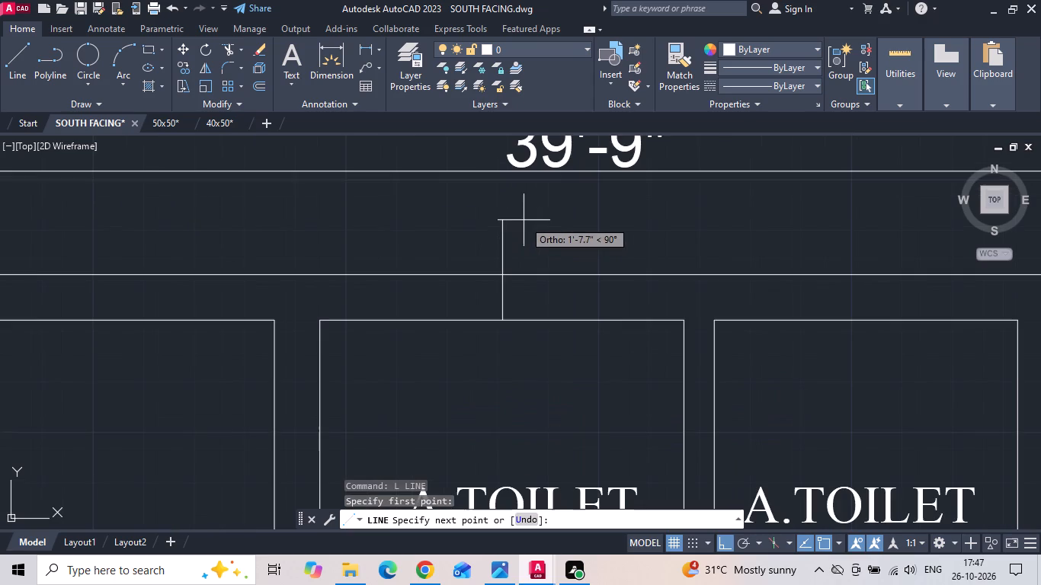
pyautogui.click(503, 273)
pyautogui.press('Escape')
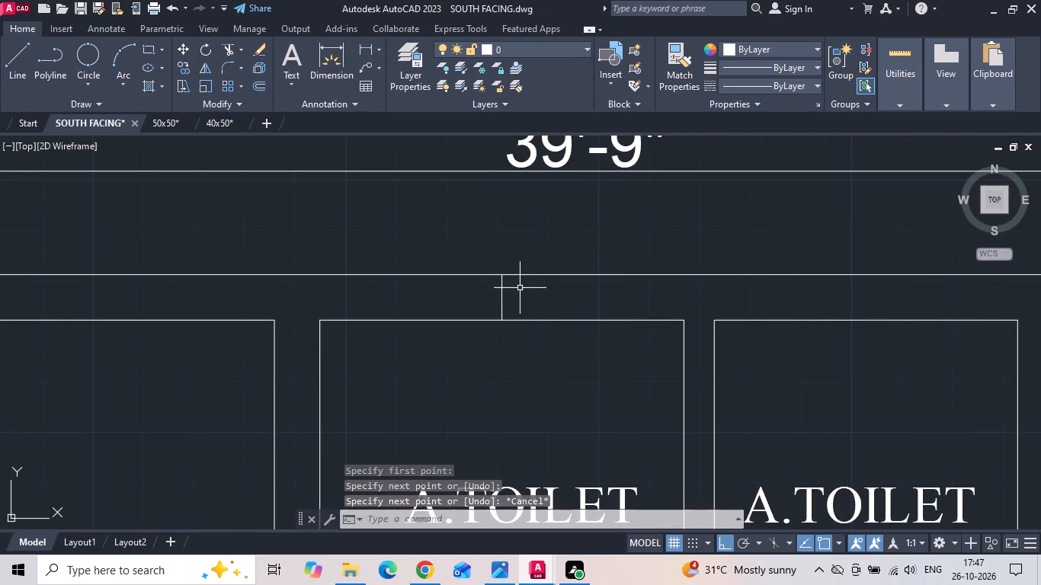
# Copy the line across the 6'0"X8'0" attached toilet's north wall 12 inches west and 12 inches east, and erase the original line.
pyautogui.click(524, 289)
pyautogui.click(433, 283)
pyautogui.rightClick(431, 283)
pyautogui.click(488, 297)
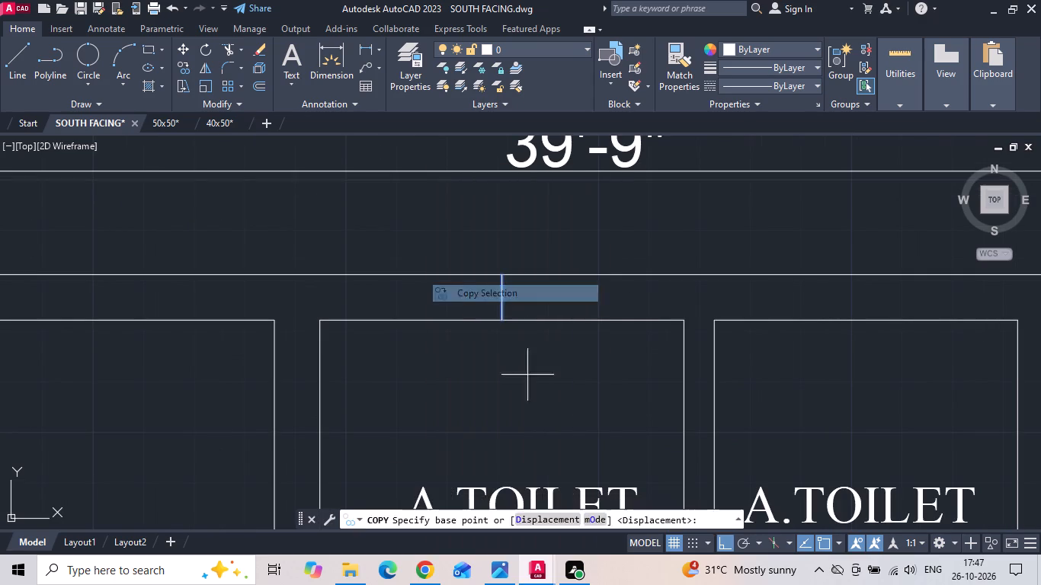
pyautogui.moveTo(534, 387); pyautogui.dragTo(479, 401)
pyautogui.write('12V')
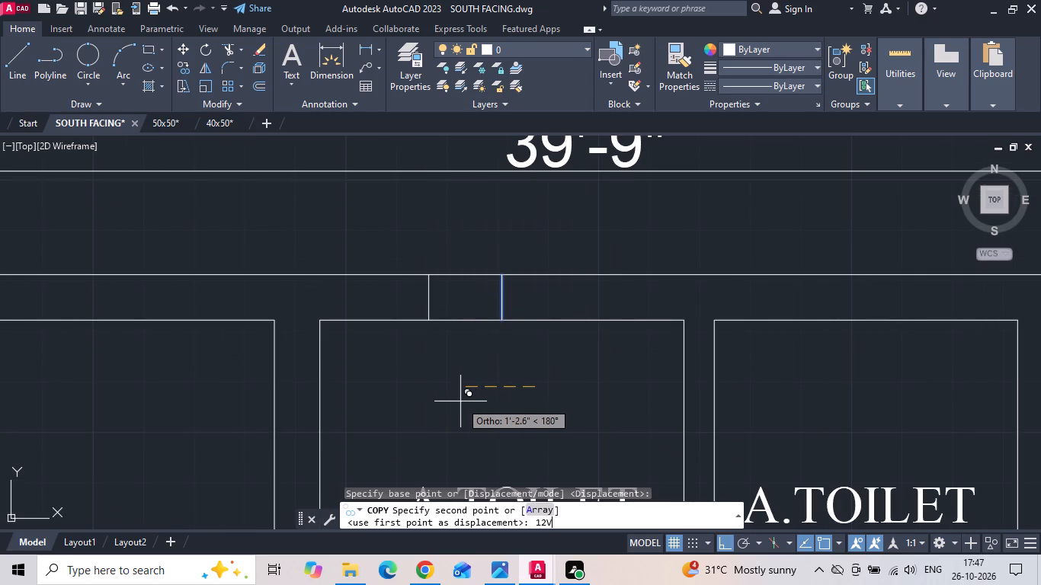
pyautogui.press('BackSpace')
pyautogui.press('space')
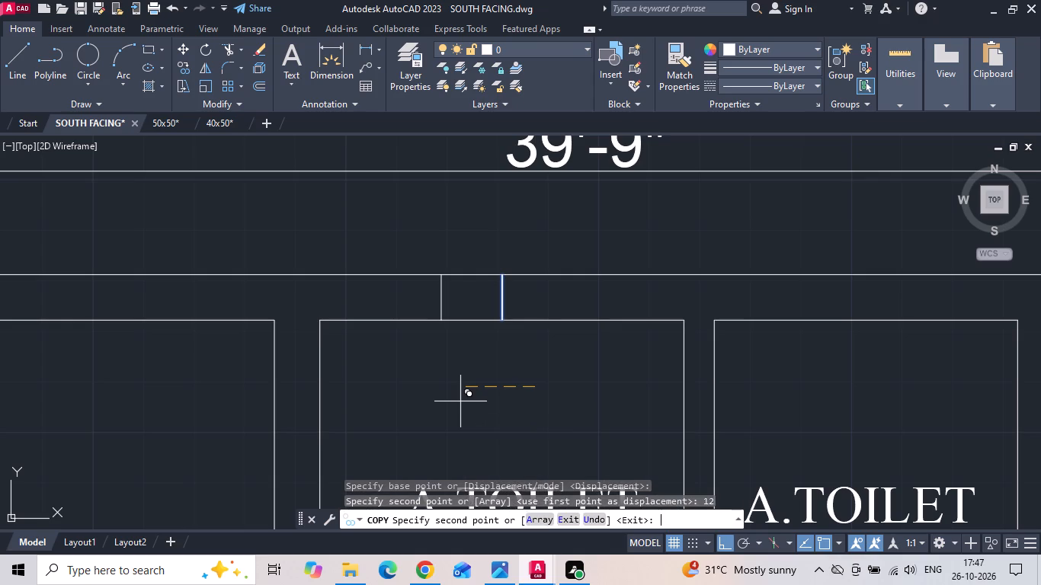
pyautogui.write('12')
pyautogui.press('space')
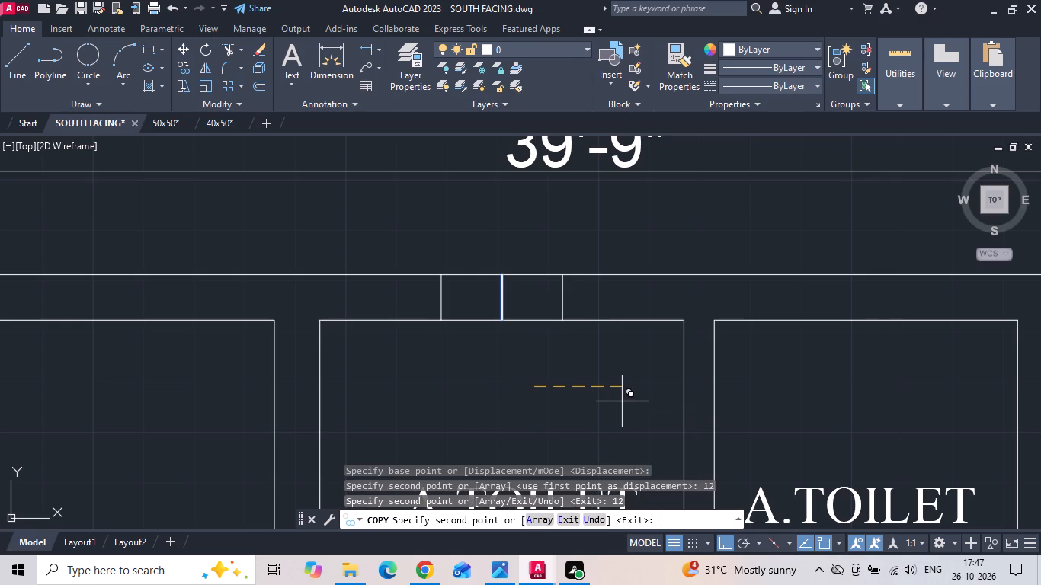
pyautogui.press('Escape')
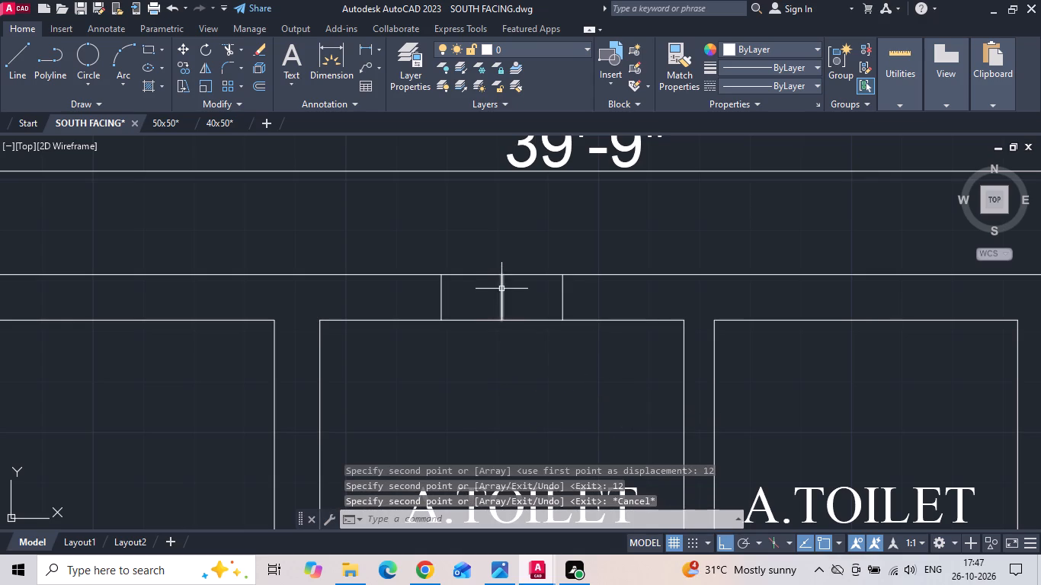
pyautogui.click(501, 289)
pyautogui.press('Delete')
# Copy the two window lines from the 6'0"X8'0" toilet to the middle of the 5'0"X8'0" toilet's north wall.
pyautogui.moveTo(502, 290); pyautogui.dragTo(390, 289, button='middle')
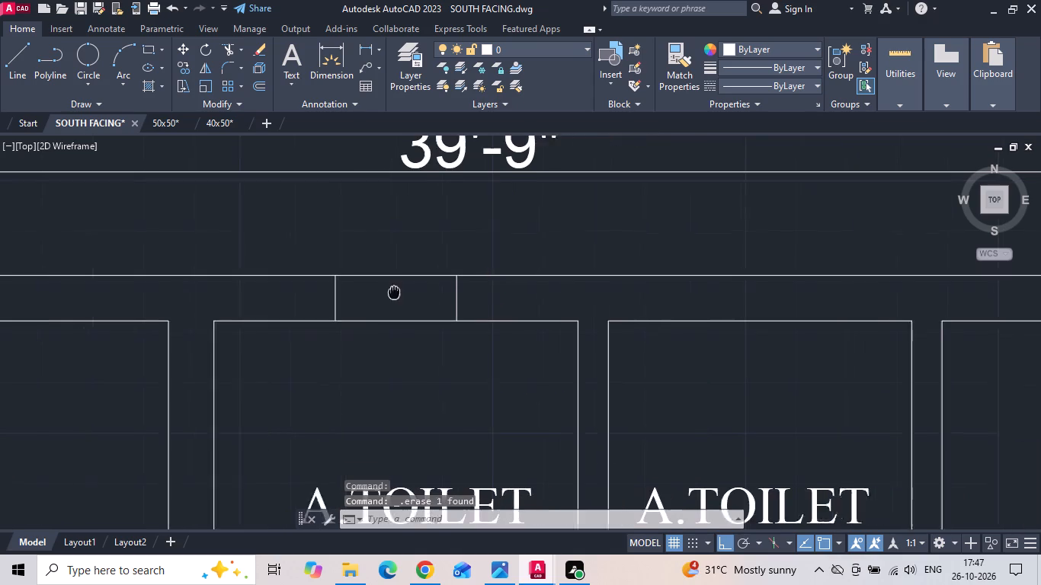
pyautogui.moveTo(390, 289); pyautogui.dragTo(376, 287, button='middle')
pyautogui.moveTo(283, 254); pyautogui.dragTo(315, 296)
pyautogui.click(504, 347)
pyautogui.rightClick(504, 348)
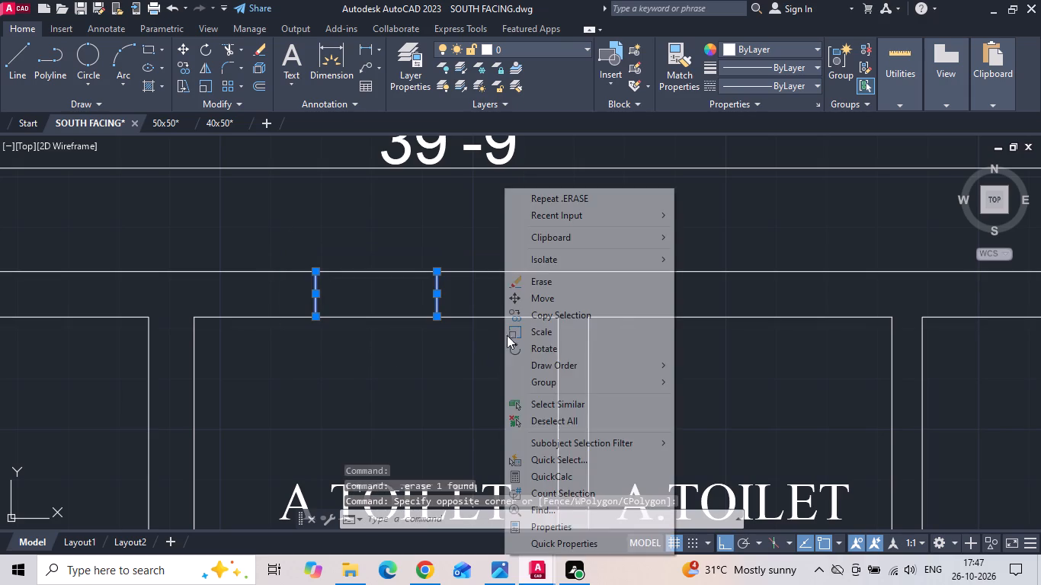
pyautogui.click(566, 320)
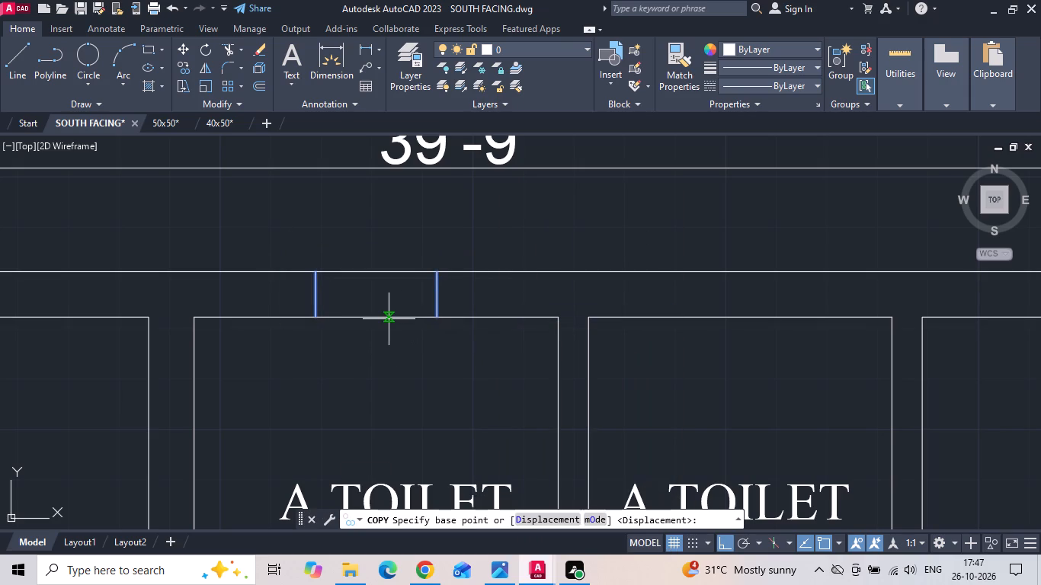
pyautogui.click(380, 313)
pyautogui.moveTo(578, 310); pyautogui.dragTo(313, 297, button='middle')
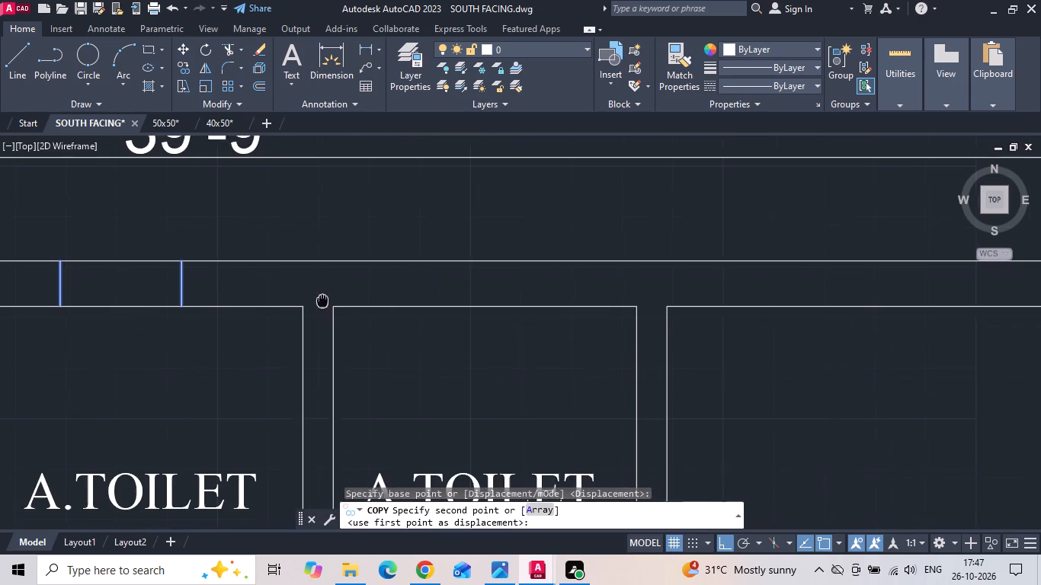
pyautogui.moveTo(313, 297); pyautogui.dragTo(310, 296, button='middle')
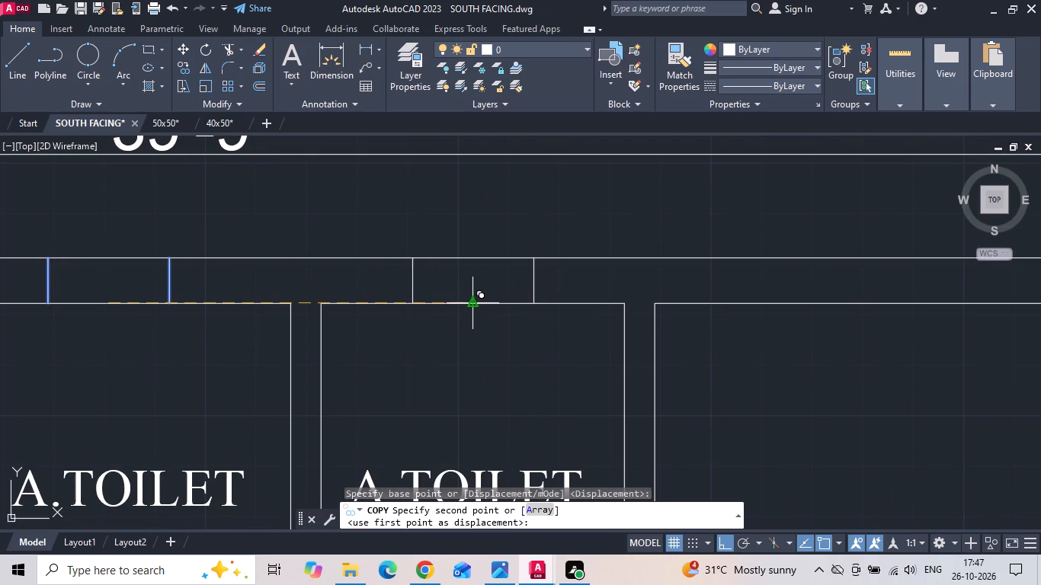
pyautogui.click(469, 305)
pyautogui.scroll(-5, 505, 334)
pyautogui.press('Escape')
# Draw a line across the north wall's thickness at the middle of the 11'6"X14'0" bedroom.
pyautogui.moveTo(511, 360); pyautogui.dragTo(511, 361, button='middle')
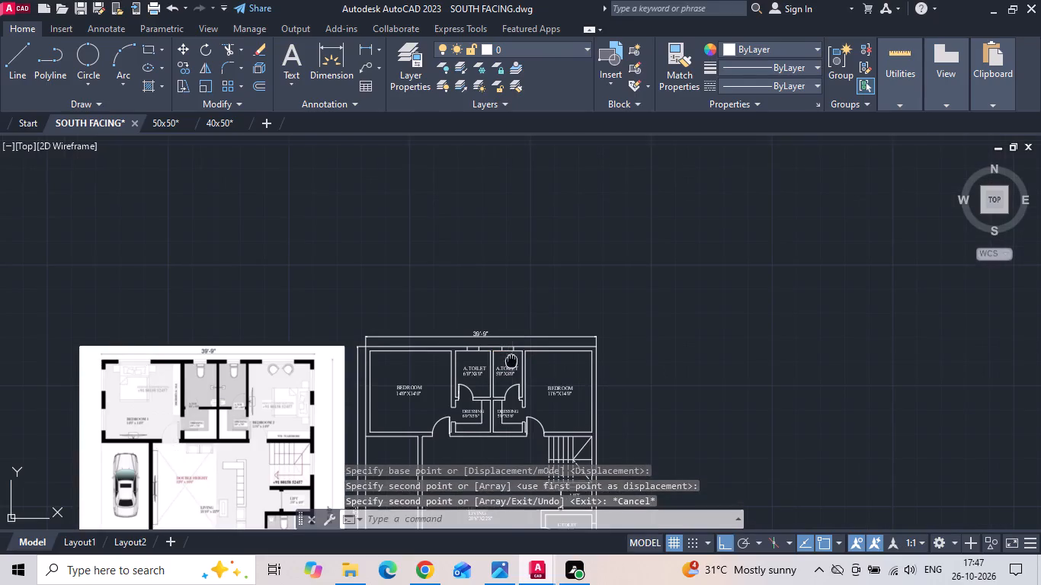
pyautogui.moveTo(511, 361); pyautogui.dragTo(517, 310, button='middle')
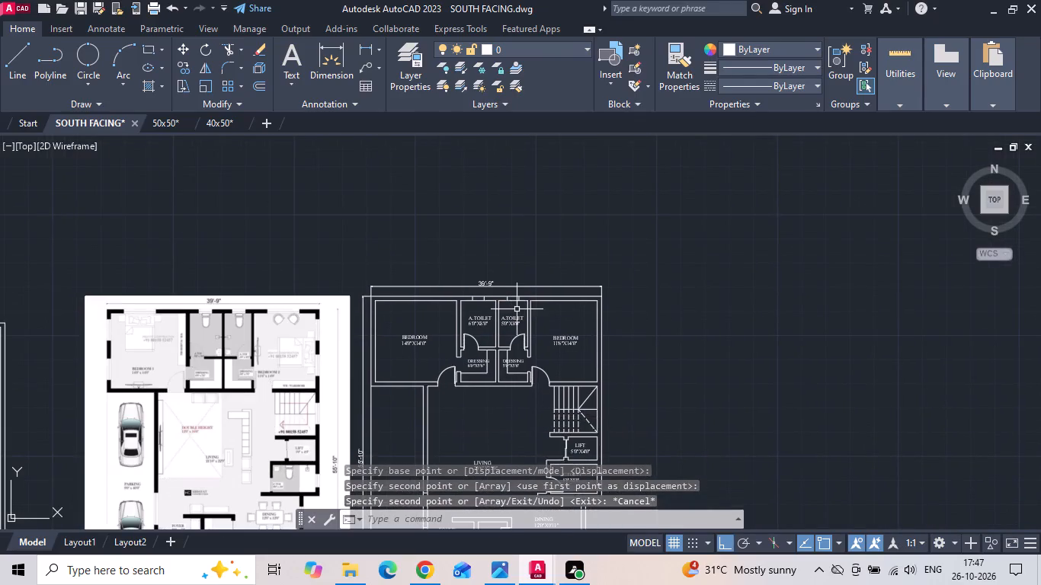
pyautogui.scroll(2, 227, 341)
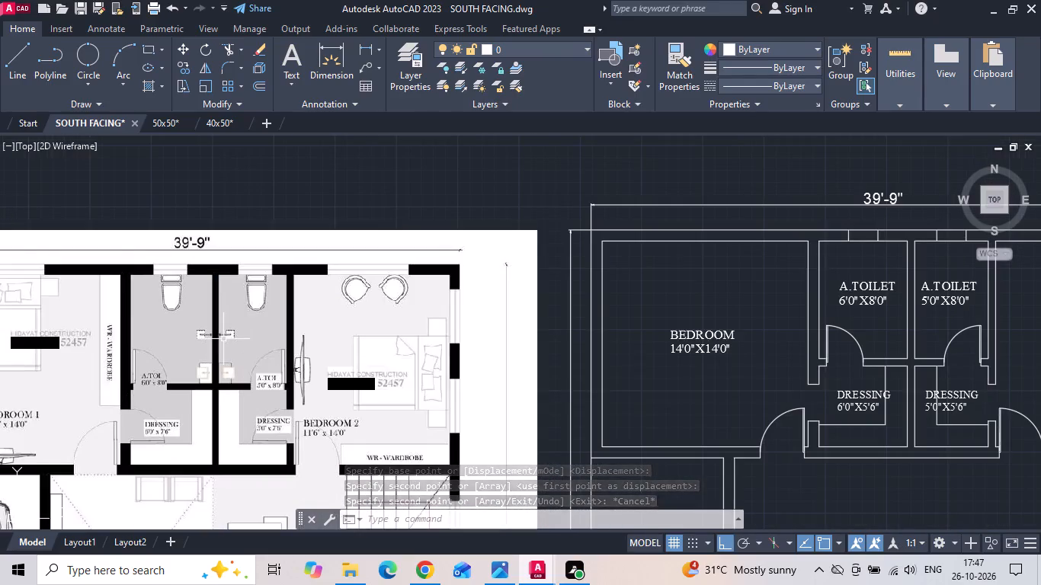
pyautogui.scroll(-1, 221, 268)
pyautogui.moveTo(460, 309); pyautogui.dragTo(332, 316, button='middle')
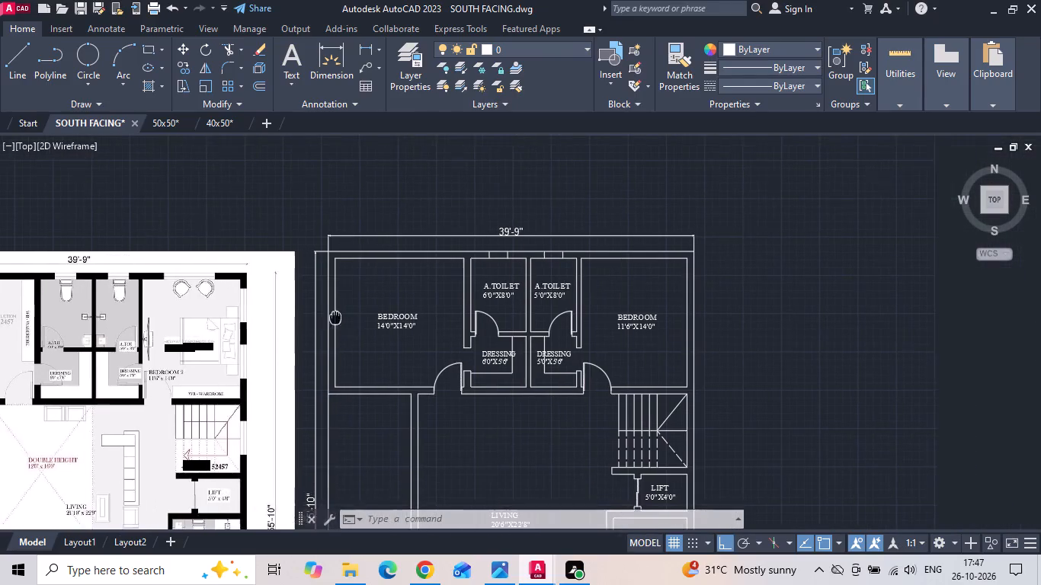
pyautogui.moveTo(332, 316); pyautogui.dragTo(330, 316, button='middle')
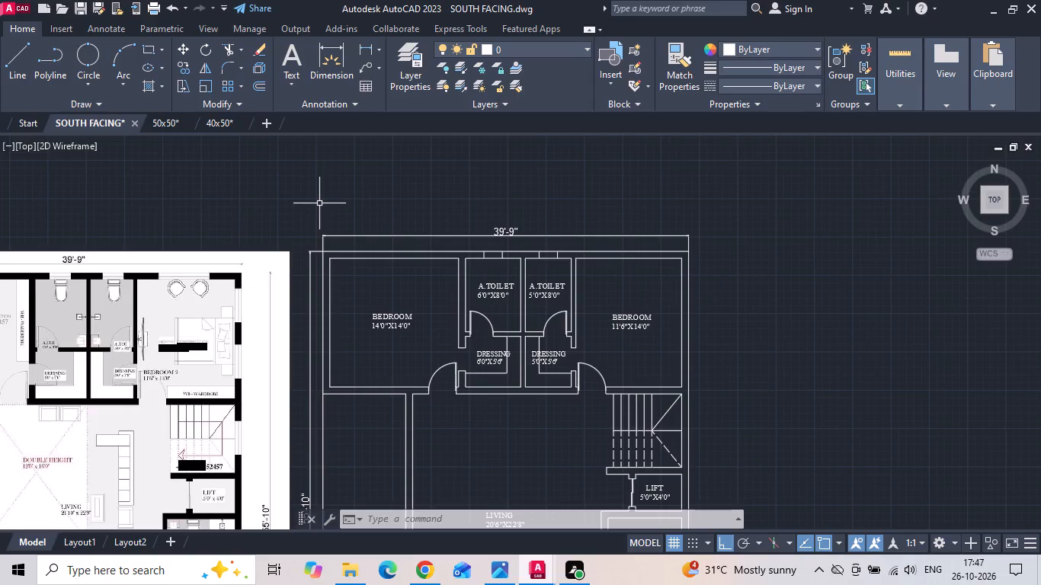
pyautogui.write('L')
pyautogui.press('space')
pyautogui.scroll(1, 654, 261)
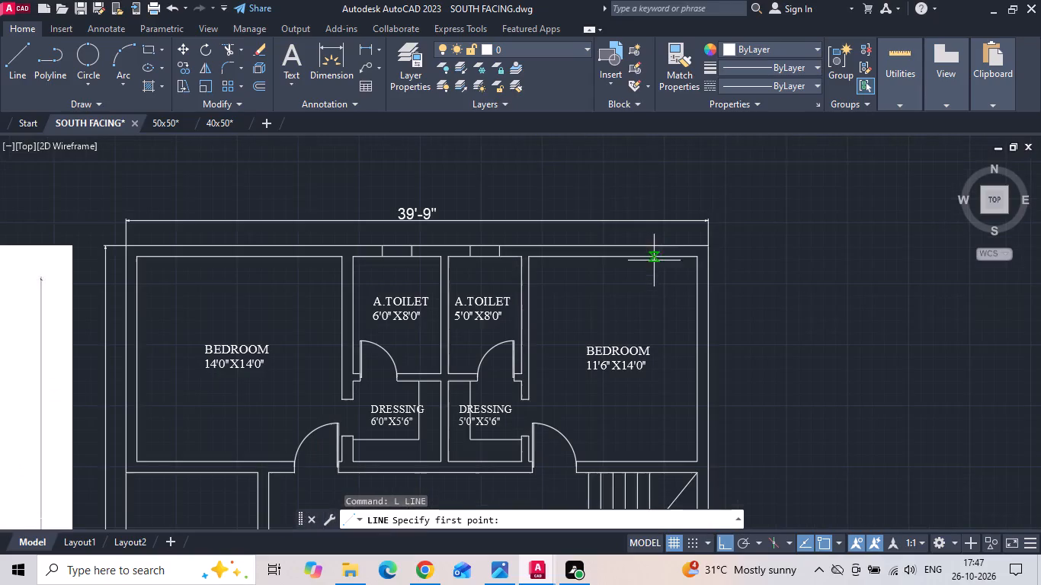
pyautogui.click(611, 256)
pyautogui.scroll(2, 613, 238)
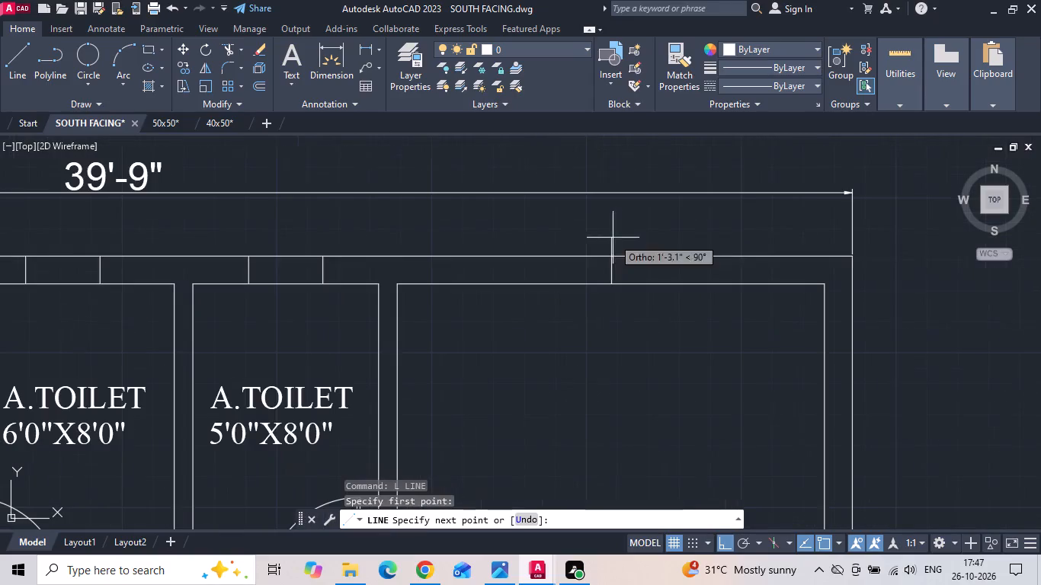
pyautogui.click(607, 258)
pyautogui.scroll(2, 607, 260)
pyautogui.press('Escape')
# Move the line across the 11'6"X14'0" bedroom's north wall 3' to the west.
pyautogui.moveTo(626, 275); pyautogui.dragTo(603, 280)
pyautogui.click(553, 278)
pyautogui.rightClick(552, 278)
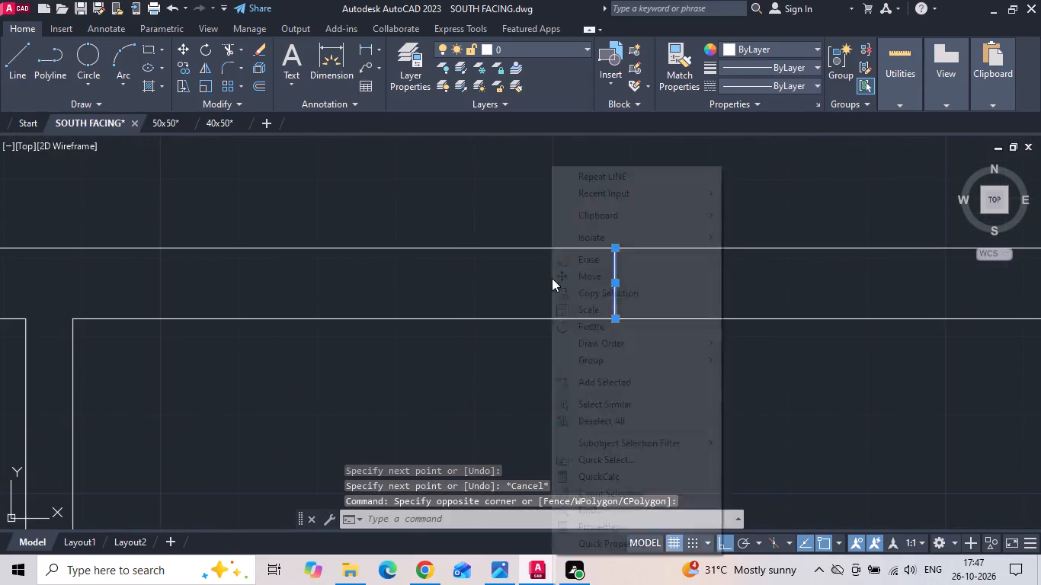
pyautogui.click(562, 281)
pyautogui.moveTo(626, 392); pyautogui.dragTo(538, 394)
pyautogui.press('3')
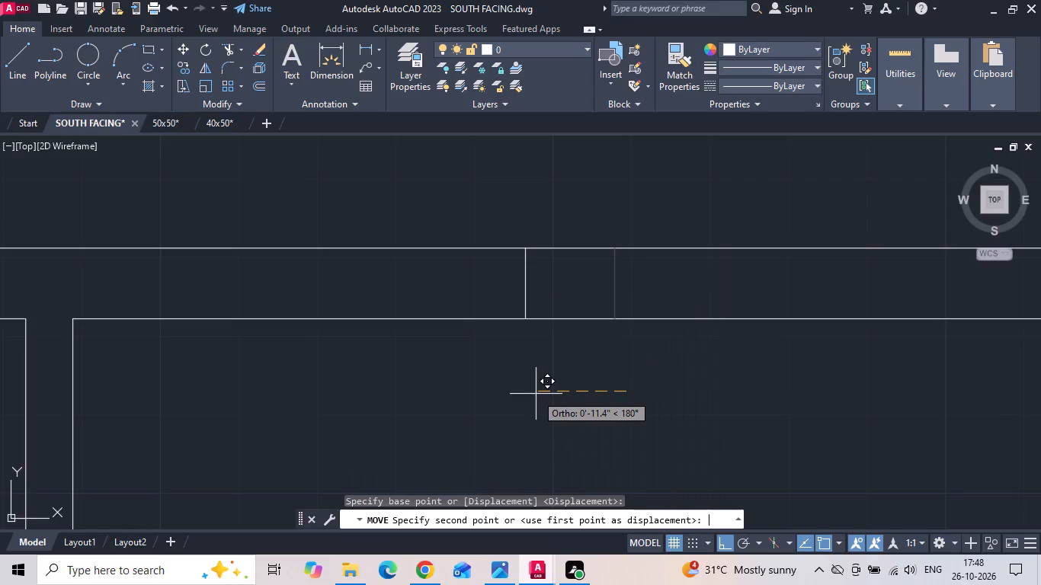
pyautogui.write("'")
pyautogui.press('space')
# Copy the moved line 6' to the east to mark the bedroom's north window opening.
pyautogui.moveTo(423, 299); pyautogui.dragTo(295, 300)
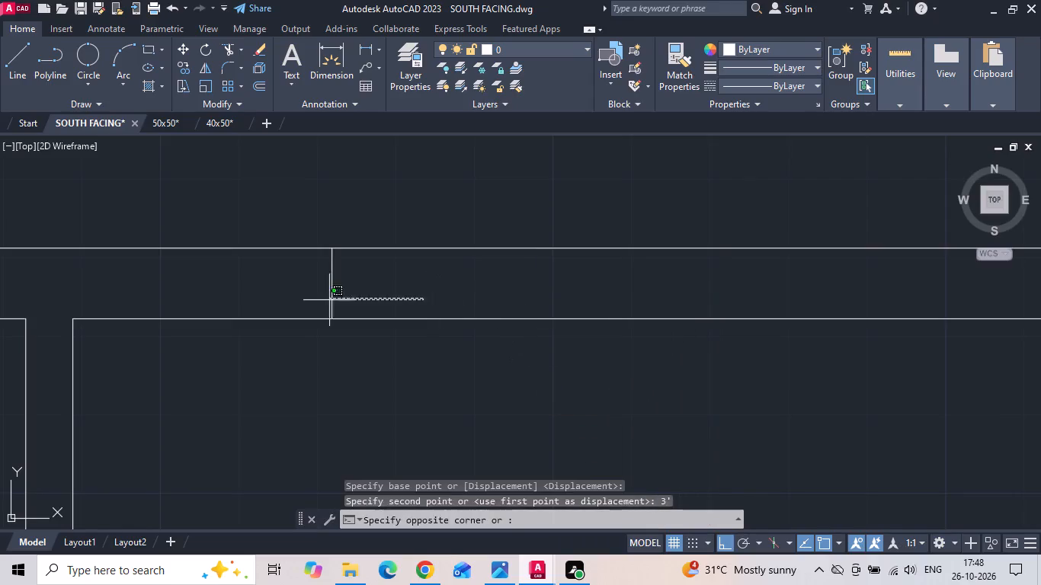
pyautogui.click(285, 300)
pyautogui.rightClick(285, 300)
pyautogui.click(303, 299)
pyautogui.moveTo(329, 403); pyautogui.dragTo(515, 411)
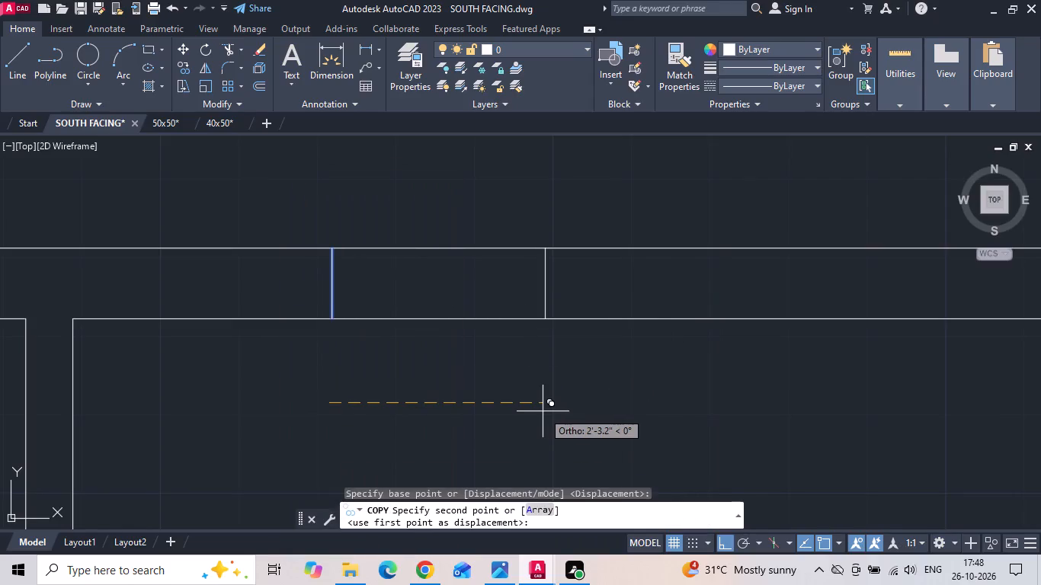
pyautogui.write("6'")
pyautogui.press('Return')
pyautogui.scroll(-3, 509, 393)
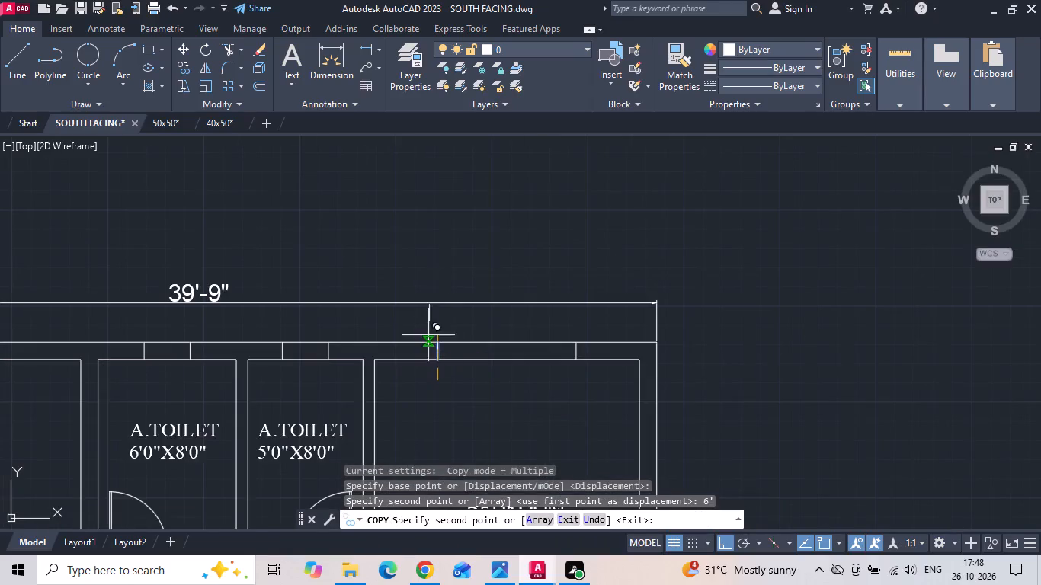
pyautogui.press('Escape')
# Offset the inner face of the 11'6"X14'0" bedroom's north wall 2' southward into the room.
pyautogui.scroll(-2, 639, 266)
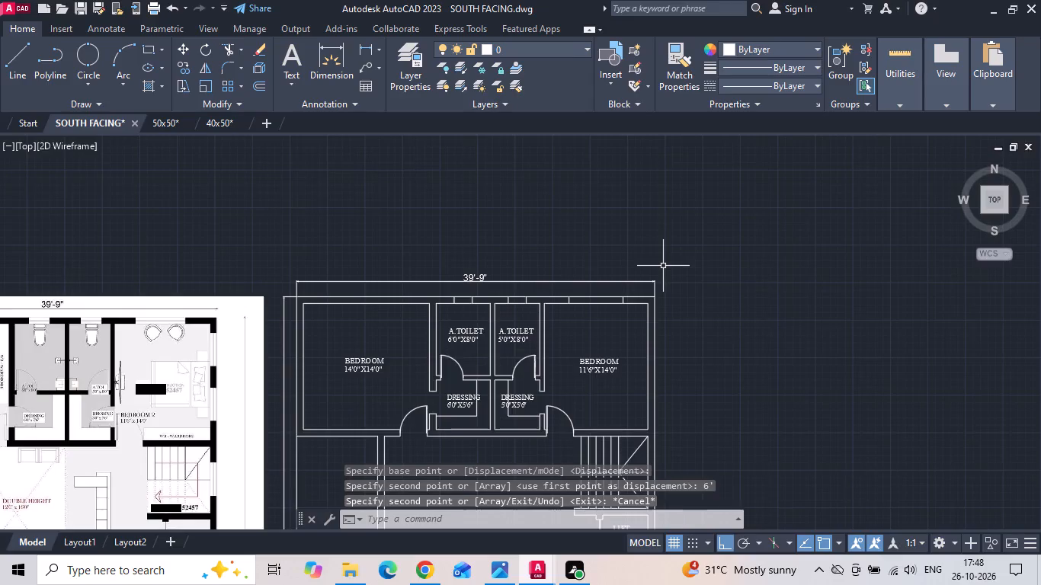
pyautogui.write("O 2'")
pyautogui.press('Return')
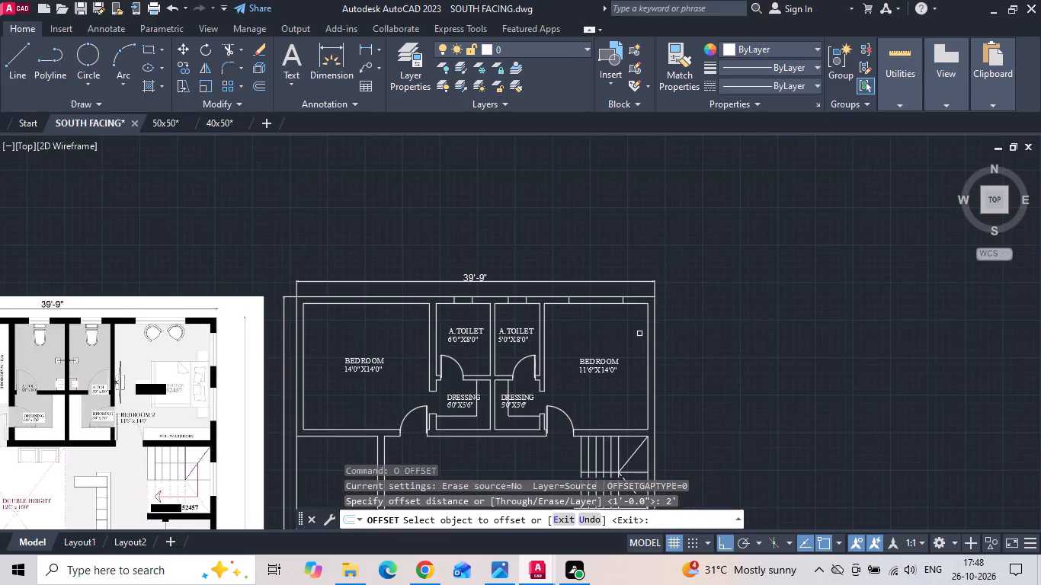
pyautogui.click(638, 302)
pyautogui.click(636, 321)
pyautogui.press('Escape')
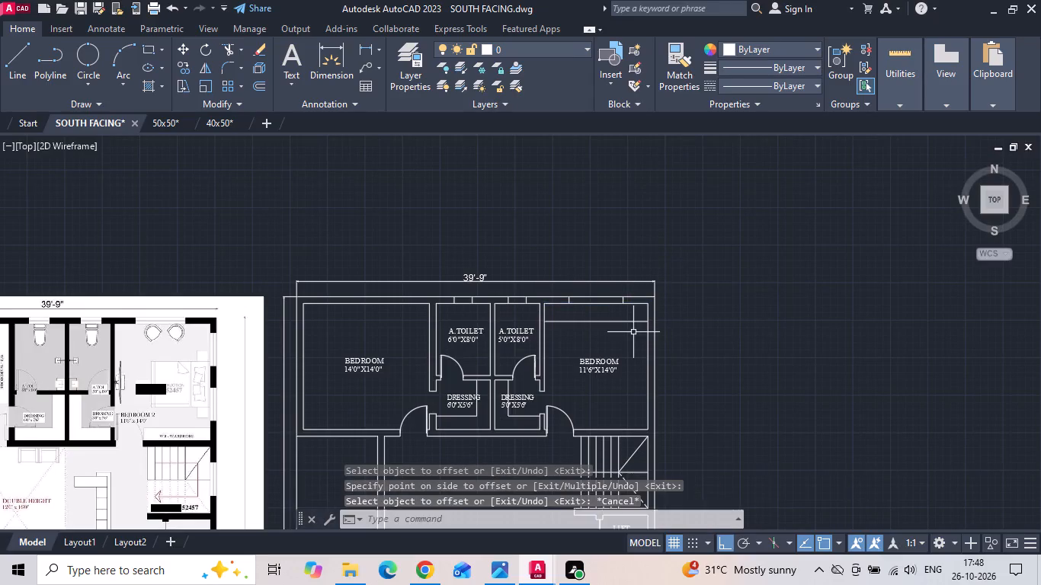
# Extend the offset line to the east wall's outer face and trim away its part inside the bedroom.
pyautogui.write('EX')
pyautogui.press('space')
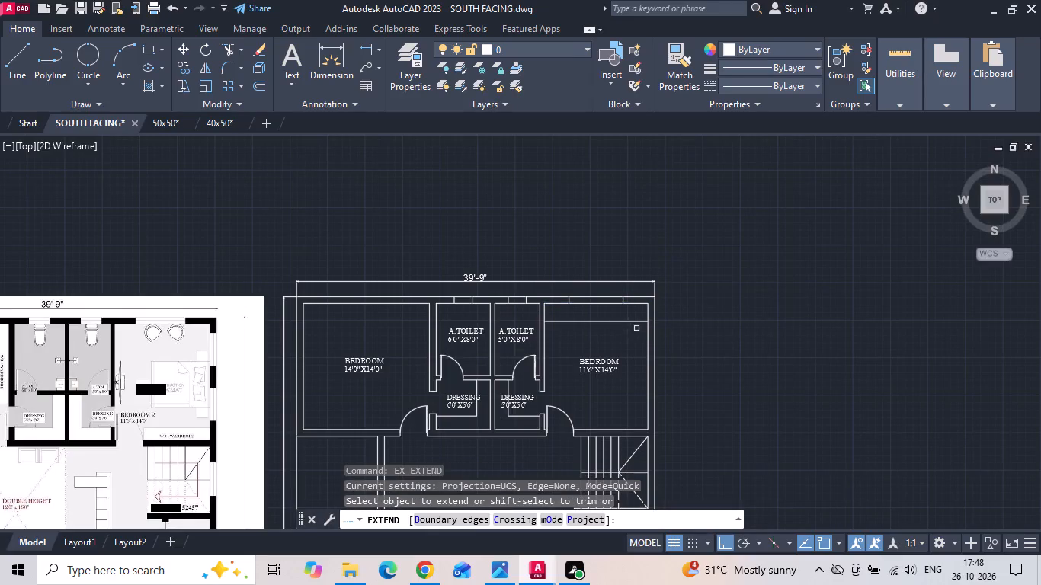
pyautogui.click(639, 324)
pyautogui.press('Escape')
pyautogui.write('TR')
pyautogui.press('space')
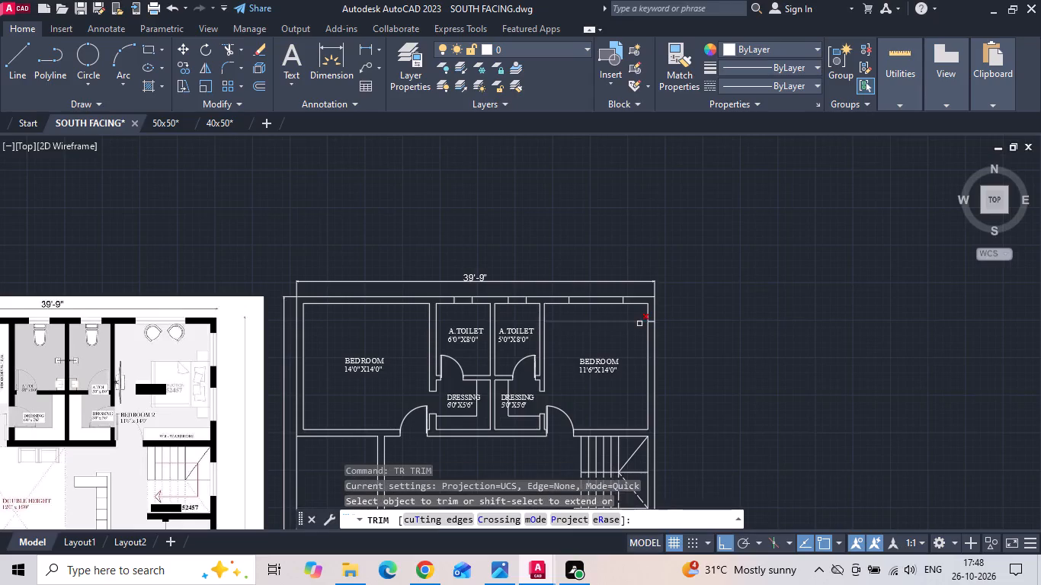
pyautogui.click(640, 320)
pyautogui.press('Escape')
# Copy the line across the bedroom's east wall 4' to the south.
pyautogui.scroll(3, 658, 323)
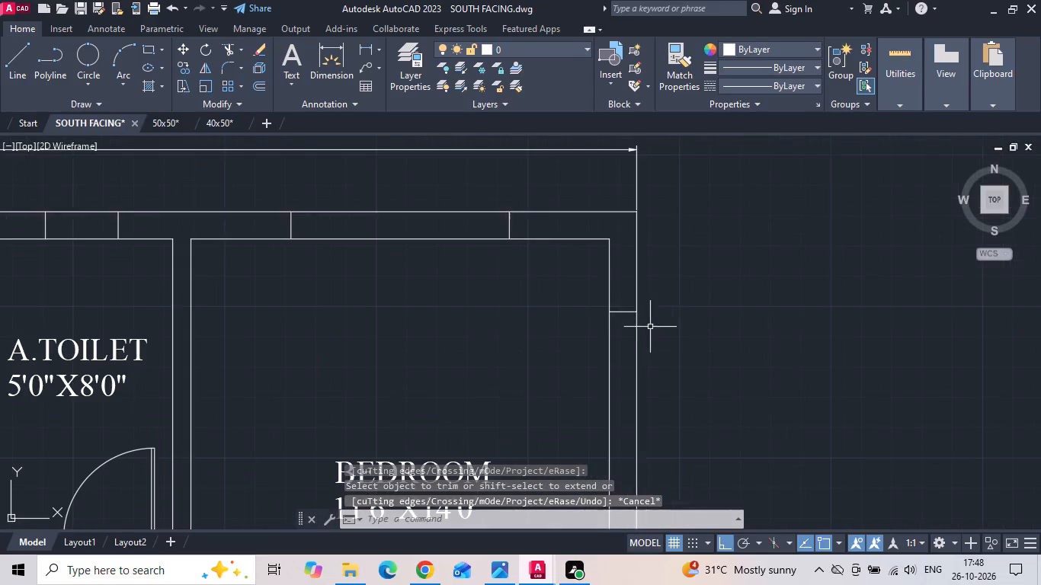
pyautogui.click(632, 314)
pyautogui.rightClick(694, 274)
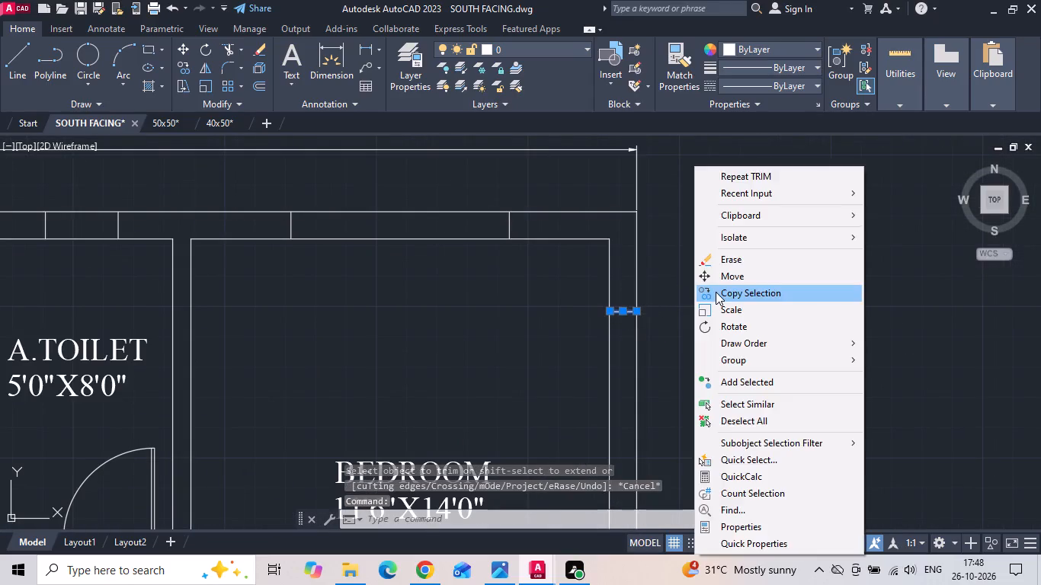
pyautogui.click(716, 292)
pyautogui.moveTo(726, 353); pyautogui.dragTo(725, 395)
pyautogui.write("4'")
pyautogui.press('Return')
pyautogui.press('Escape')
# Mirror the two east window lines about a horizontal axis through the midpoint of the bedroom's inner east wall face, keeping the originals.
pyautogui.click(575, 305)
pyautogui.scroll(-1, 575, 305)
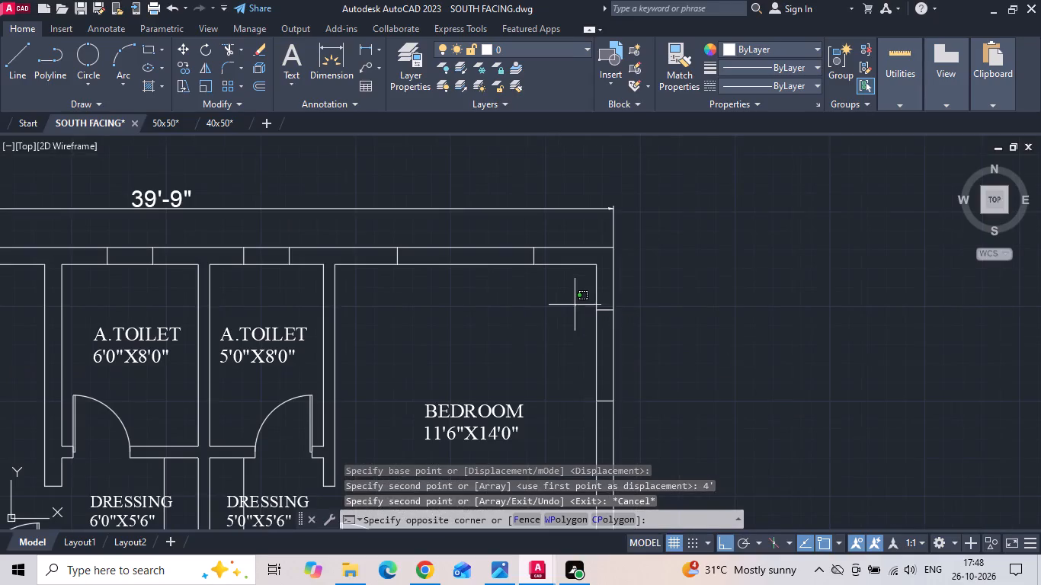
pyautogui.click(636, 426)
pyautogui.moveTo(633, 401); pyautogui.dragTo(611, 295, button='middle')
pyautogui.write('MI')
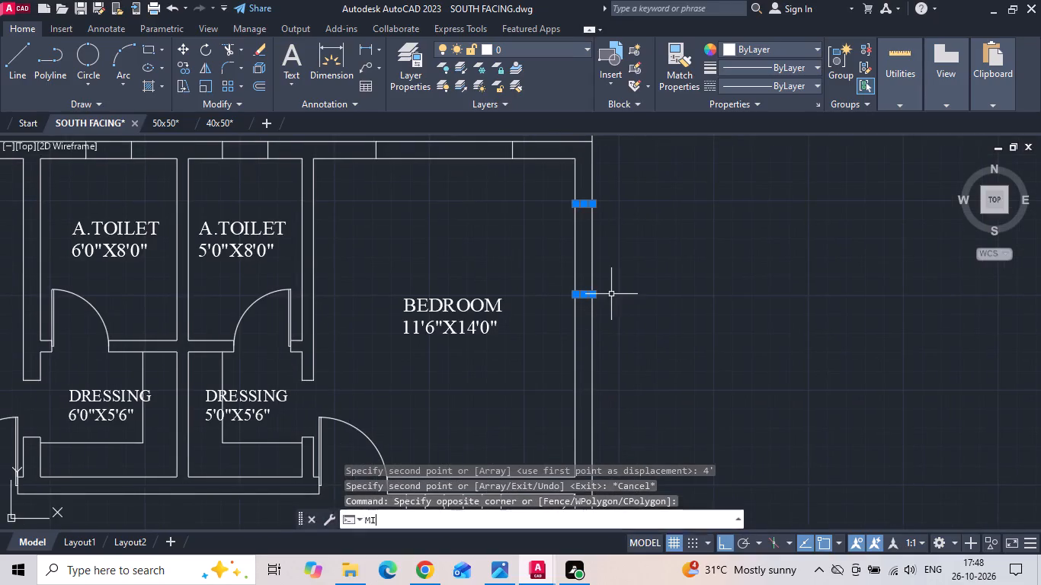
pyautogui.press('space')
pyautogui.scroll(-1, 597, 315)
pyautogui.click(585, 322)
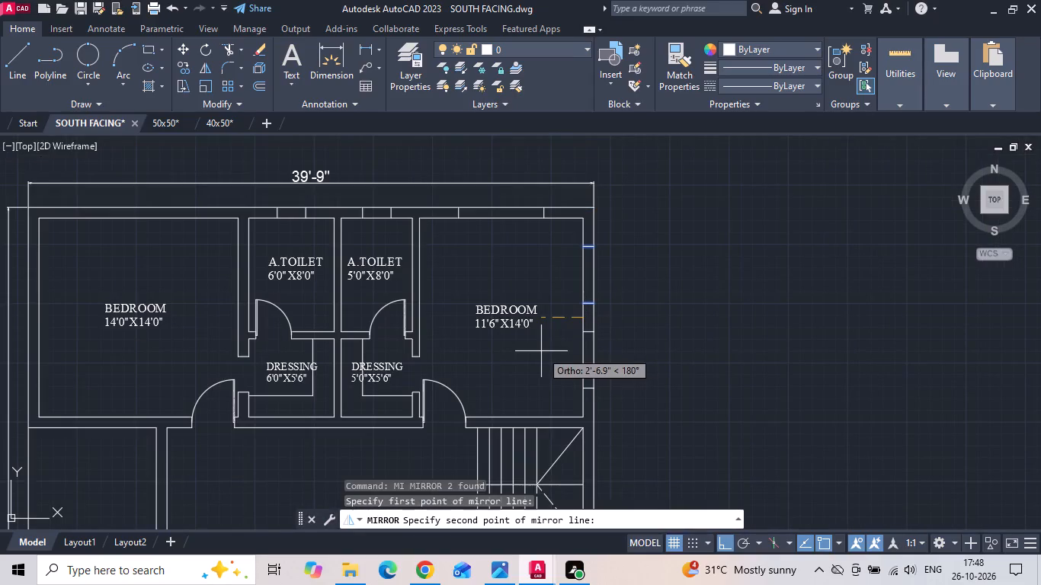
pyautogui.click(541, 351)
pyautogui.write('N')
pyautogui.press('space')
pyautogui.scroll(-1, 538, 351)
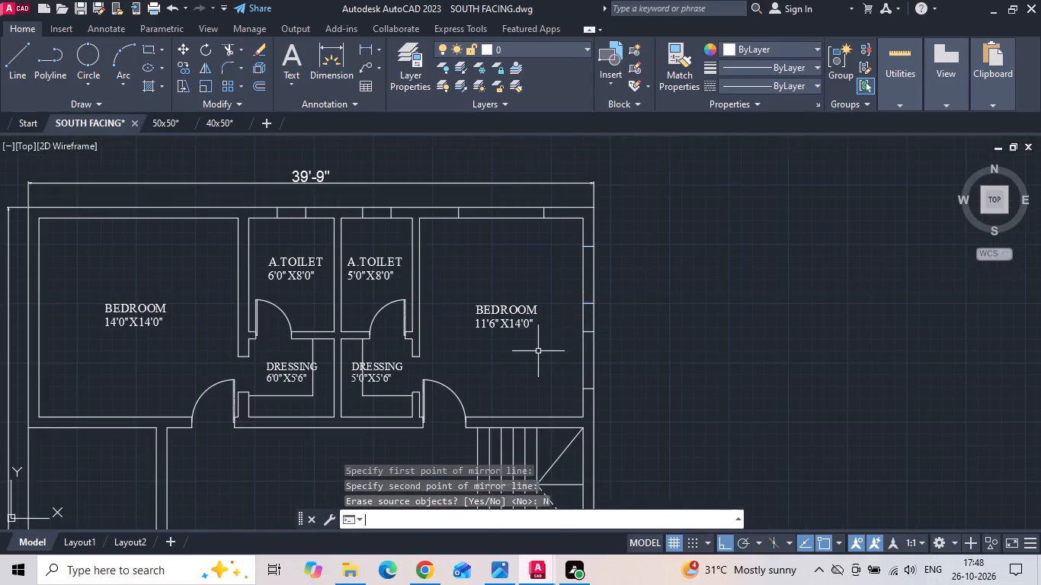
pyautogui.middleClick(565, 354)
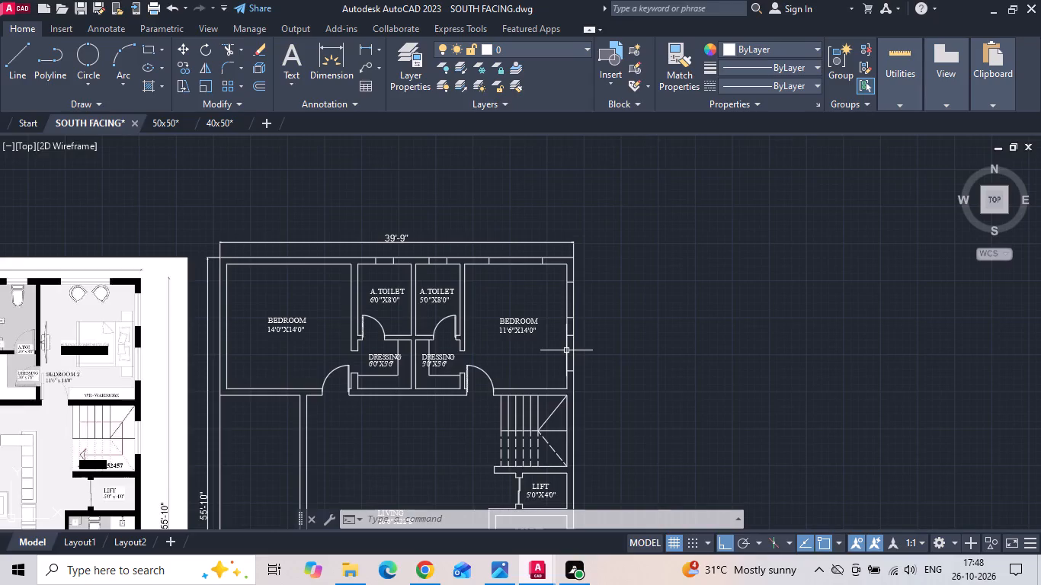
# Save the SOUTH FACING drawing.
pyautogui.hotkey('ctrl', 's')
pyautogui.hotkey('ctrl', 's')
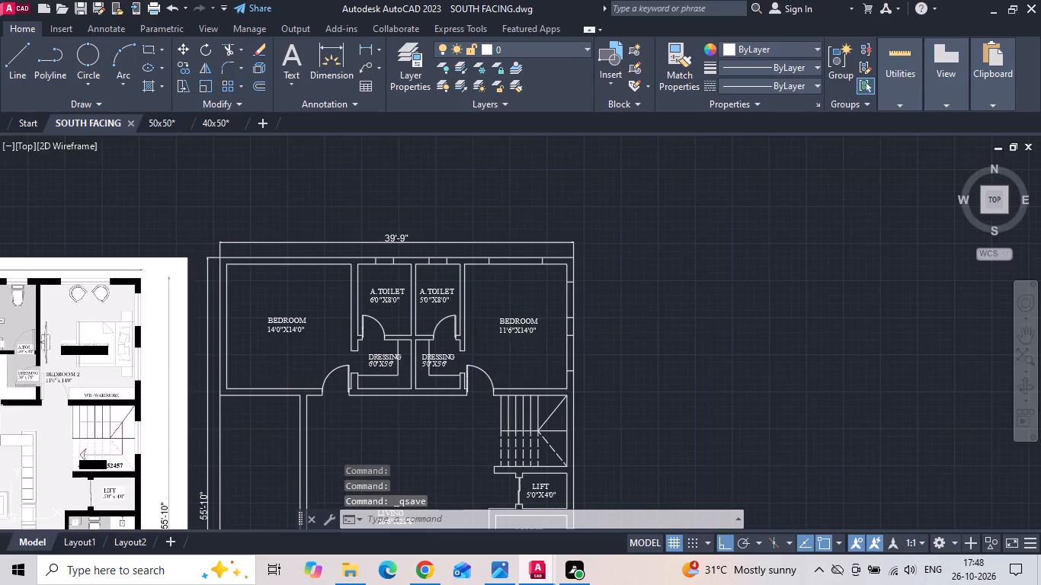
# Move the northern pair of window lines in the 11'6"x14'0" bedroom's east wall 6" north, after checking the reference plan.
pyautogui.scroll(-1, 704, 305)
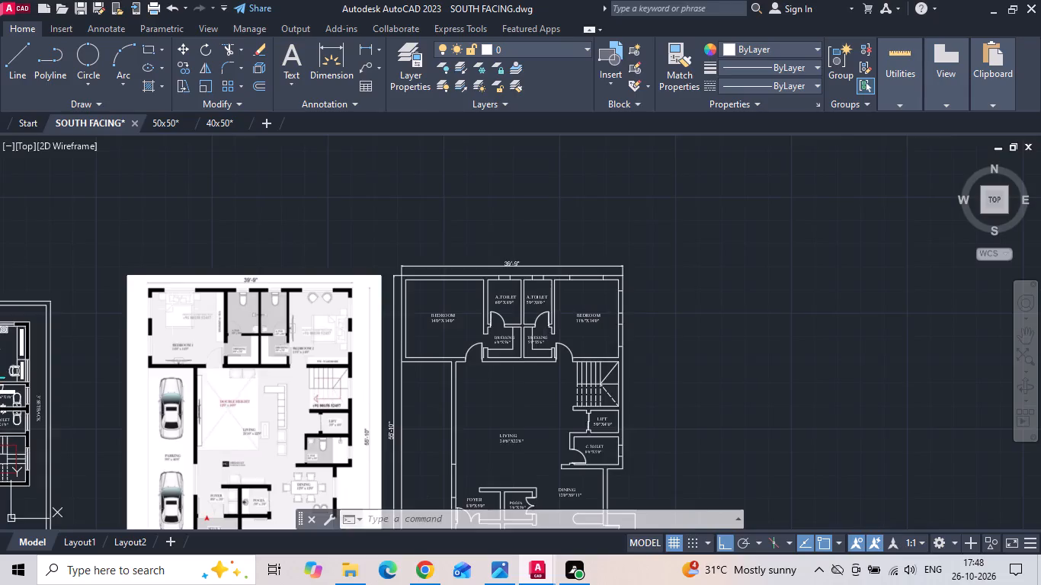
pyautogui.scroll(2, 127, 315)
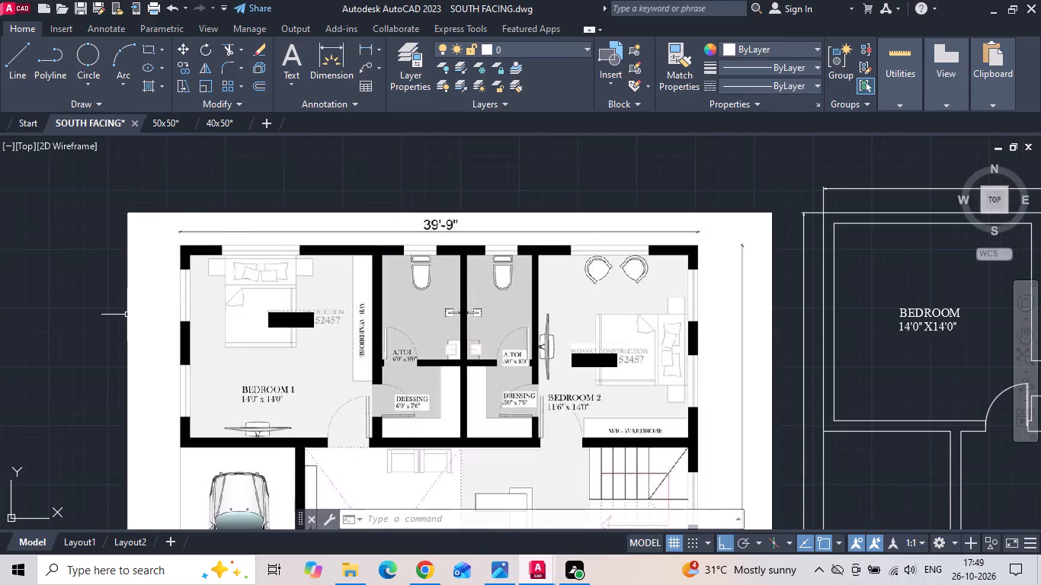
pyautogui.moveTo(429, 321); pyautogui.dragTo(43, 321, button='middle')
pyautogui.scroll(1, 343, 321)
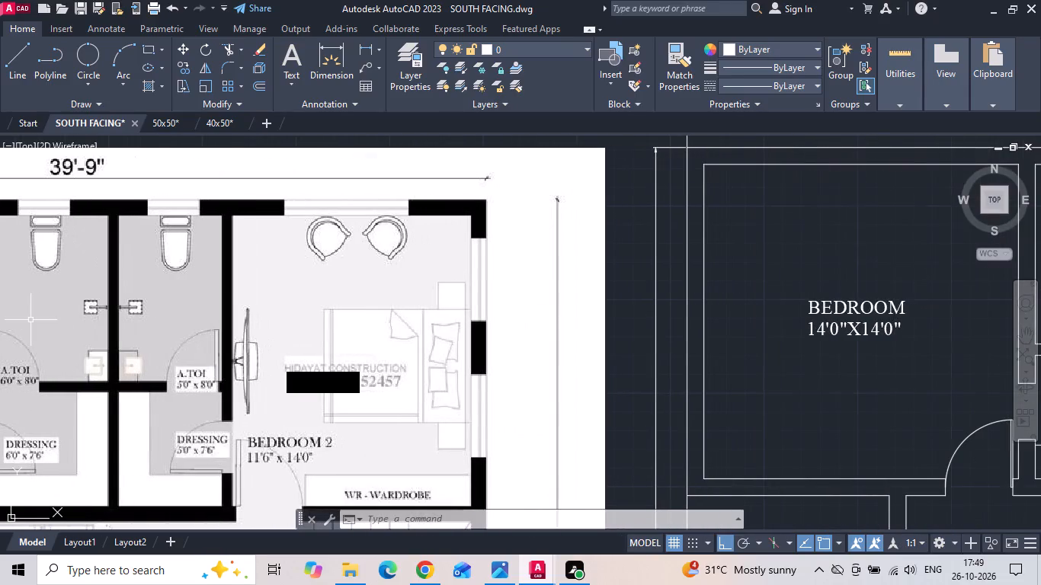
pyautogui.scroll(-1, 92, 298)
pyautogui.moveTo(486, 305); pyautogui.dragTo(472, 305, button='middle')
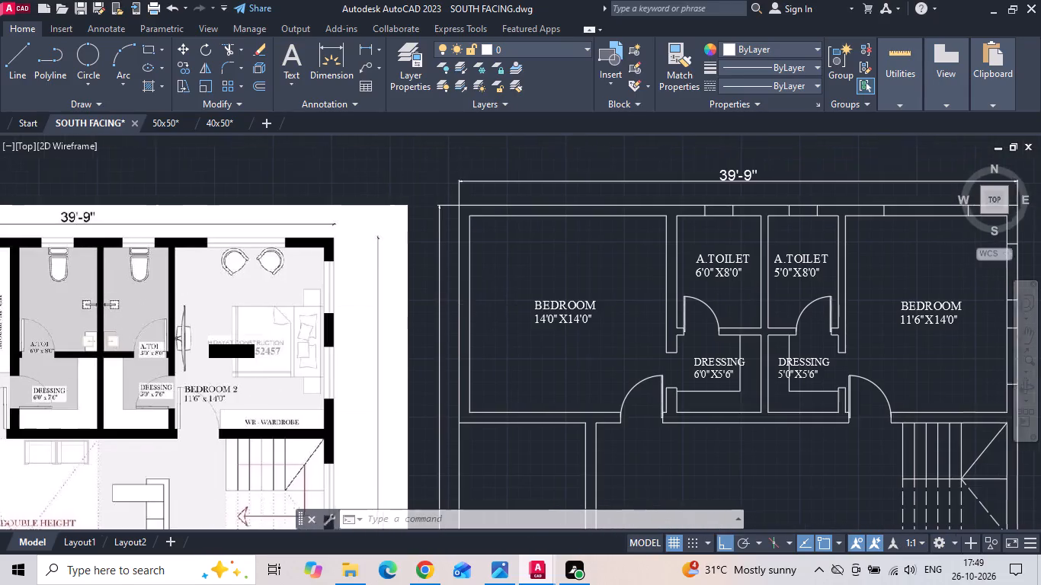
pyautogui.moveTo(472, 305); pyautogui.dragTo(190, 296, button='middle')
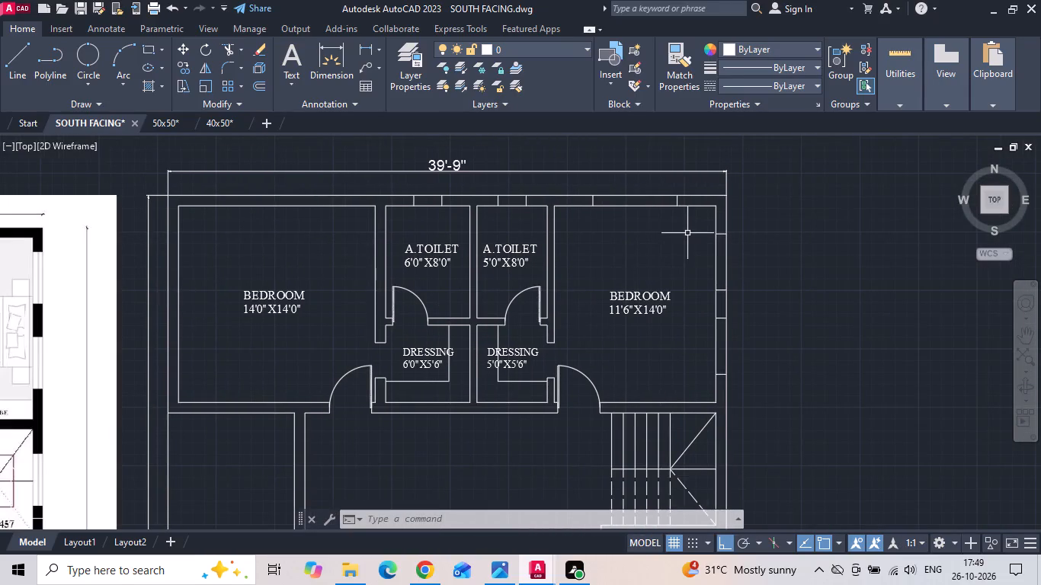
pyautogui.scroll(1, 688, 232)
pyautogui.moveTo(688, 230); pyautogui.dragTo(698, 236)
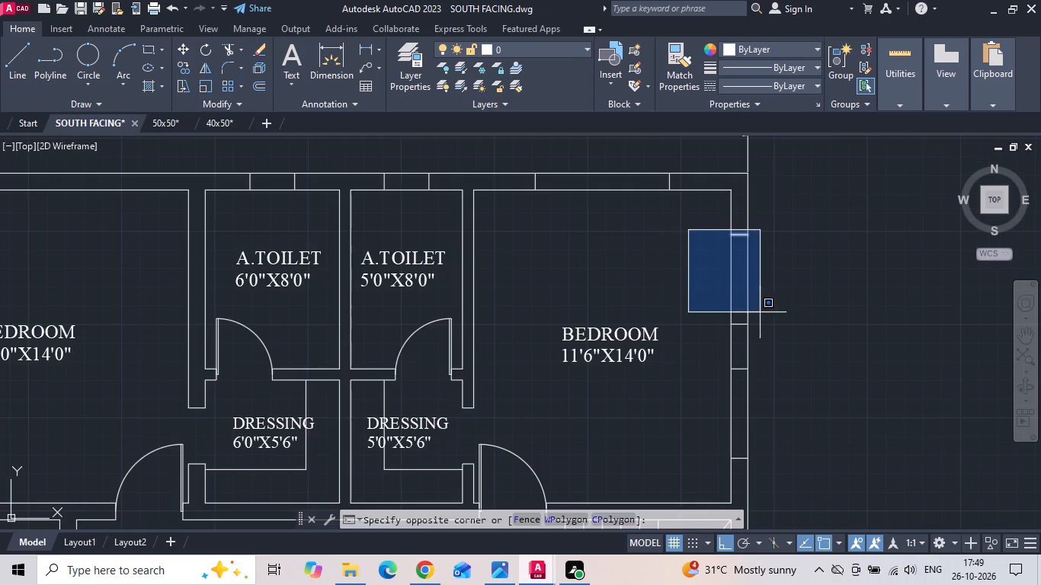
pyautogui.moveTo(762, 327); pyautogui.dragTo(645, 352, button='middle')
pyautogui.click(653, 360)
pyautogui.rightClick(653, 360)
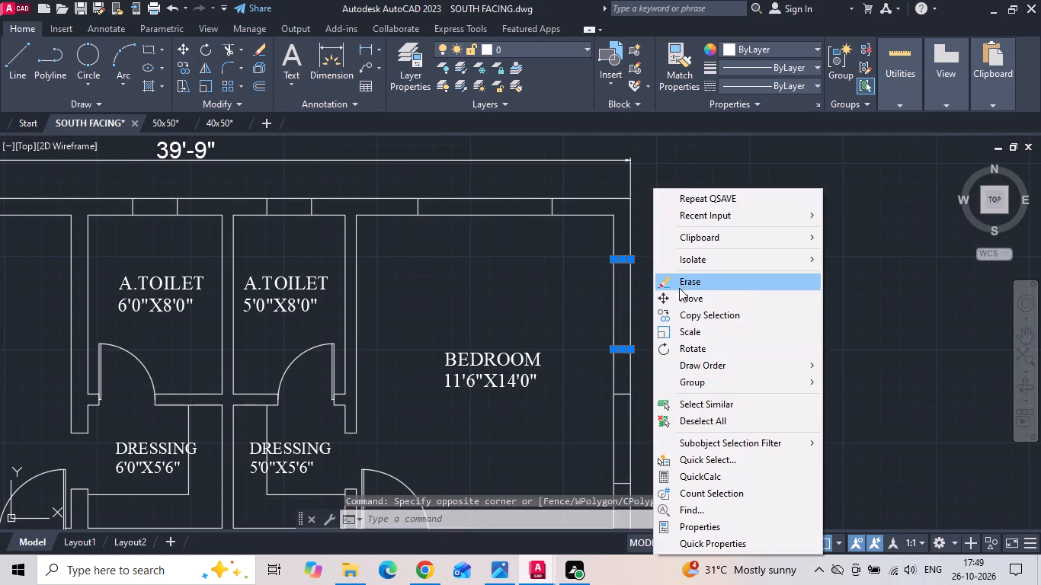
pyautogui.click(679, 294)
pyautogui.click(694, 340)
pyautogui.write('6')
pyautogui.press('space')
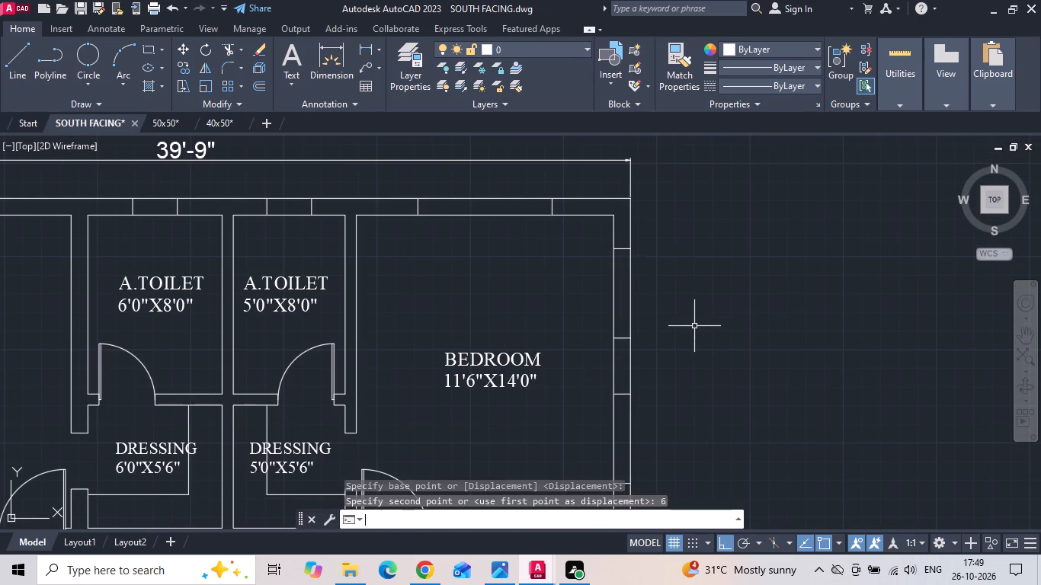
# Move the southern pair of window lines in the same bedroom's east wall 6" south.
pyautogui.moveTo(658, 328); pyautogui.dragTo(636, 209, button='middle')
pyautogui.moveTo(568, 257); pyautogui.dragTo(588, 312)
pyautogui.click(646, 359)
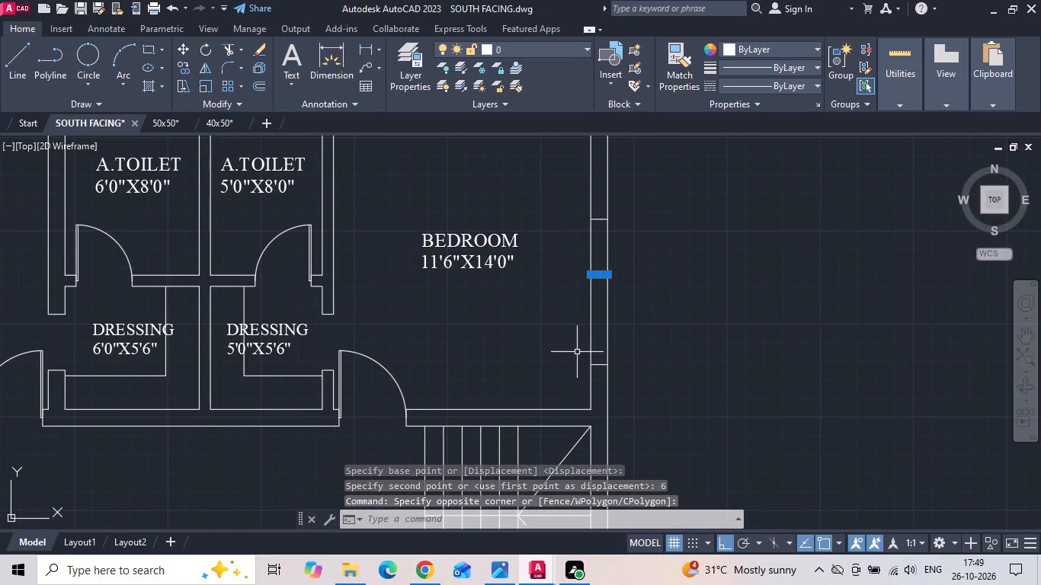
pyautogui.moveTo(569, 347); pyautogui.dragTo(606, 395)
pyautogui.click(627, 398)
pyautogui.rightClick(629, 384)
pyautogui.click(709, 129)
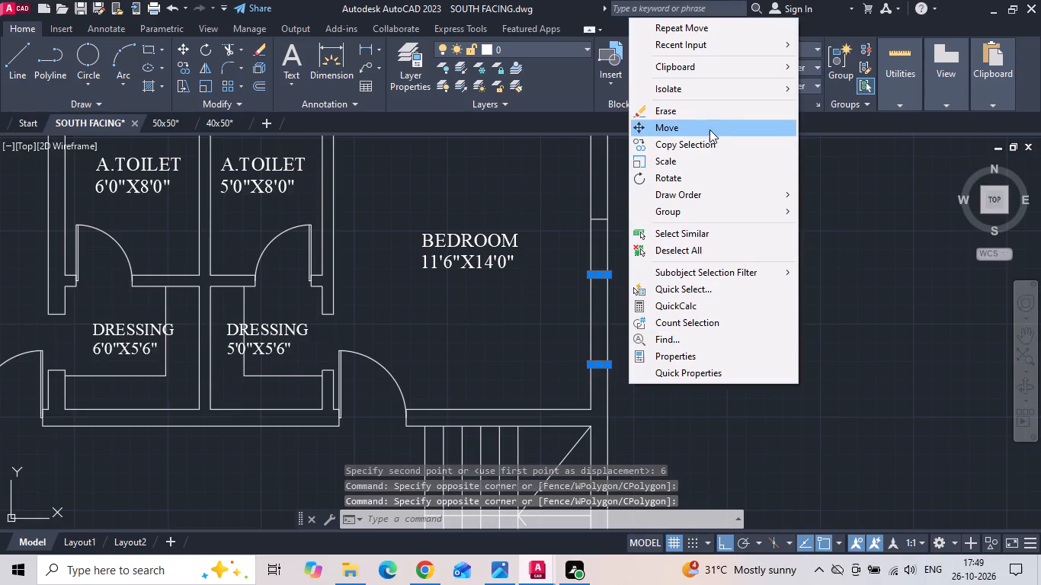
pyautogui.moveTo(707, 215); pyautogui.dragTo(703, 235)
pyautogui.write('6')
pyautogui.press('space')
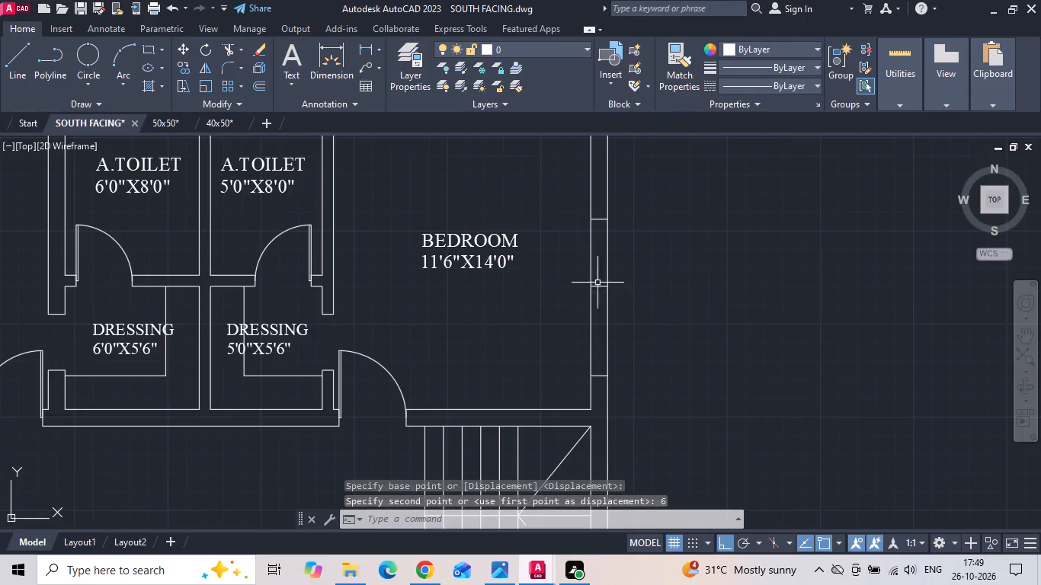
# Copy the east bedroom's four east and two north window lines from its inner northwest corner to the 14'0"x14'0" bedroom's inner northwest corner.
pyautogui.moveTo(574, 274); pyautogui.dragTo(577, 283)
pyautogui.click(644, 391)
pyautogui.scroll(-1, 612, 344)
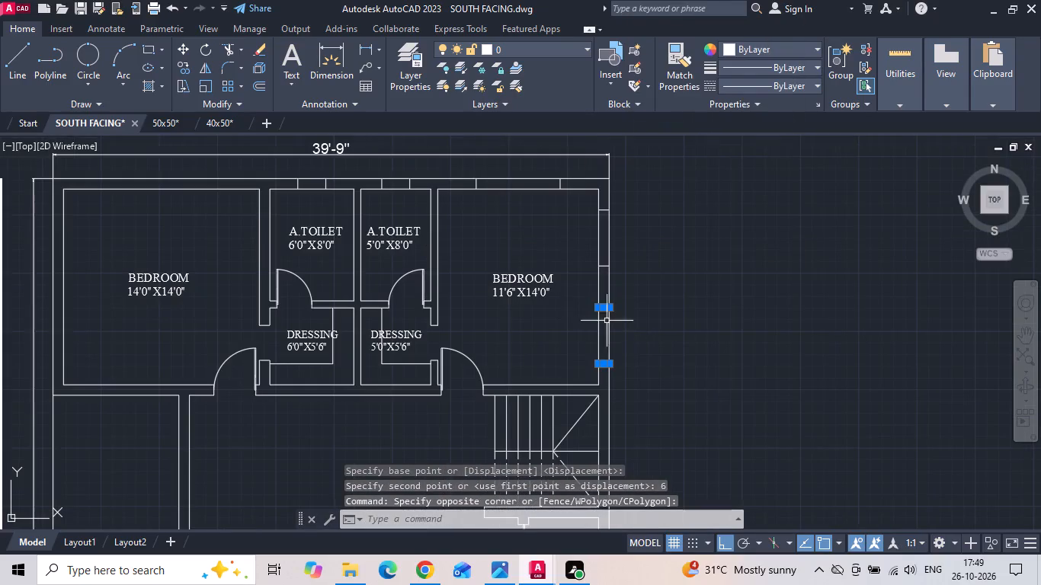
pyautogui.moveTo(581, 280); pyautogui.dragTo(608, 250)
pyautogui.click(655, 206)
pyautogui.scroll(-1, 681, 275)
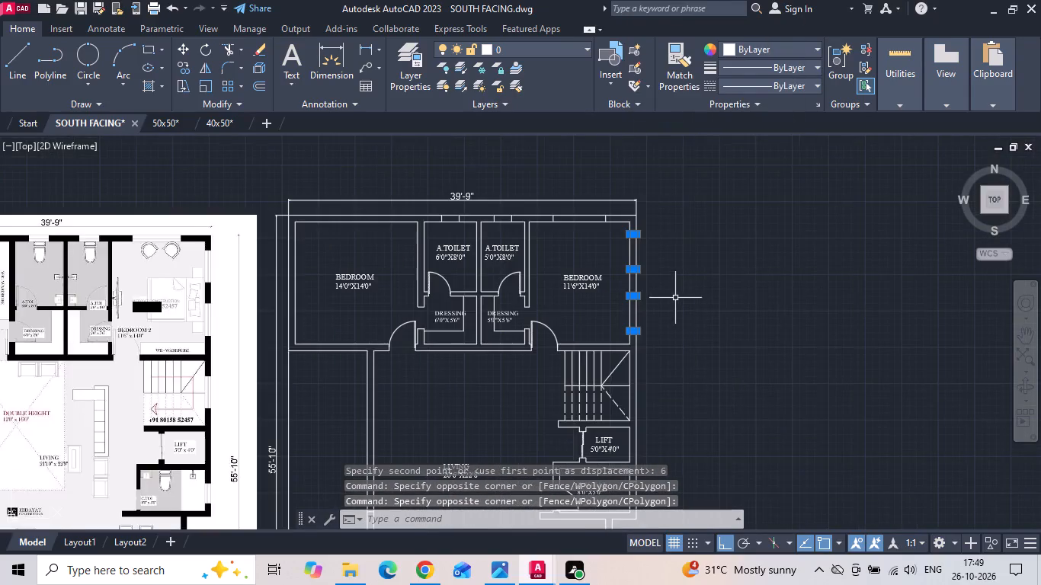
pyautogui.scroll(-1, 675, 298)
pyautogui.scroll(2, 569, 252)
pyautogui.moveTo(629, 230); pyautogui.dragTo(636, 232)
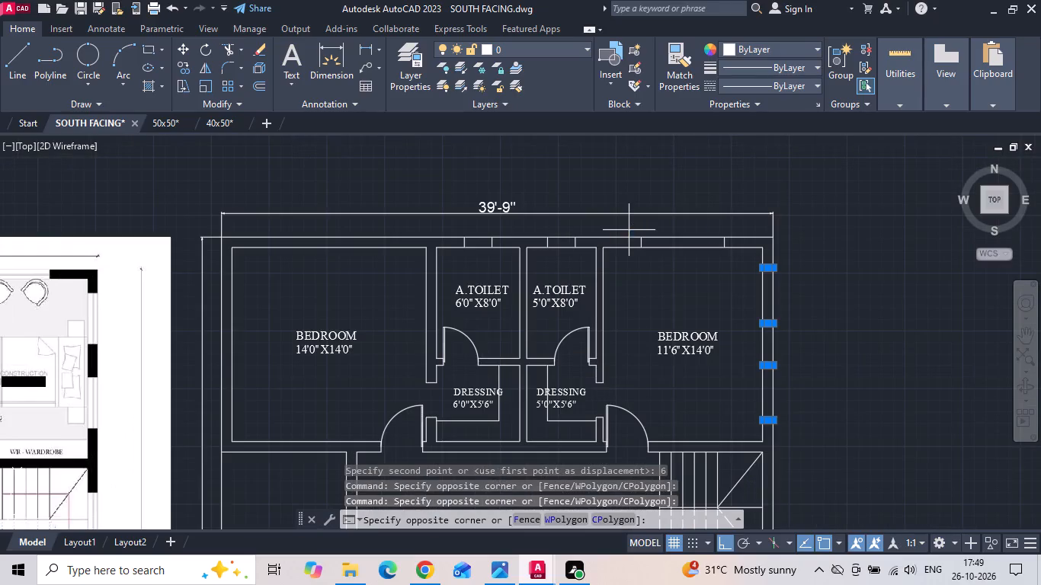
pyautogui.click(733, 275)
pyautogui.rightClick(661, 285)
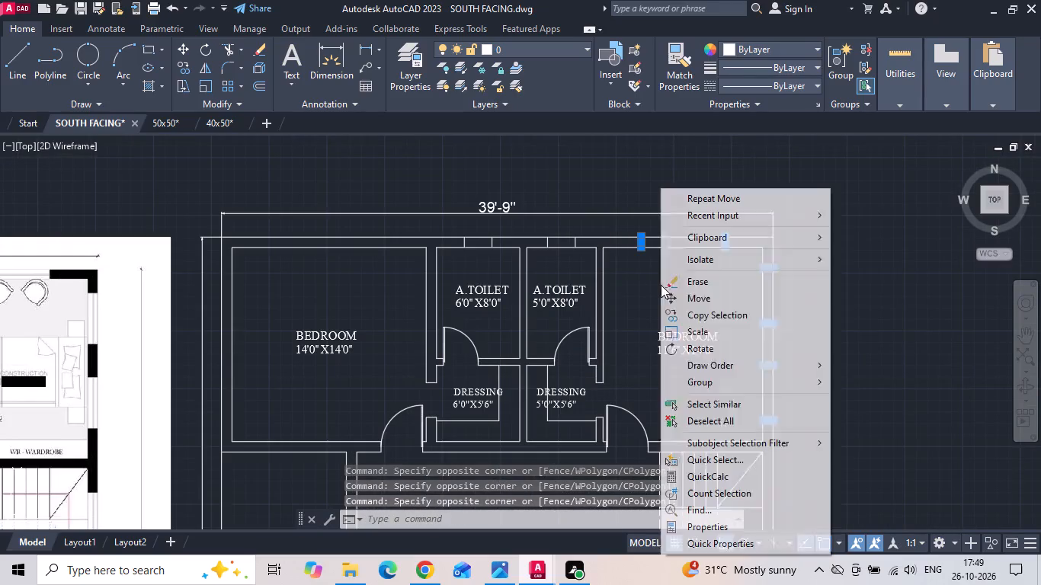
pyautogui.click(690, 315)
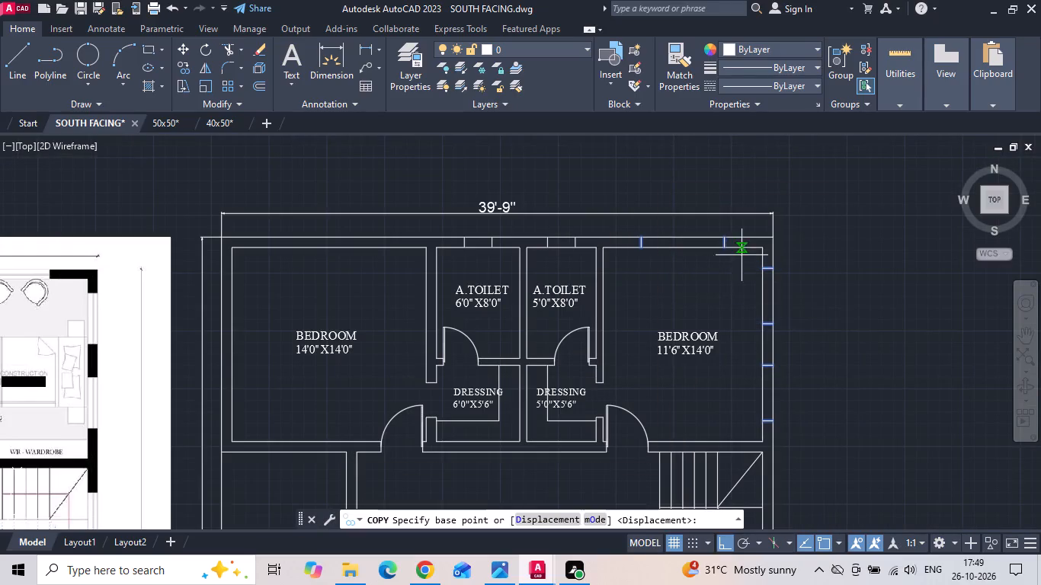
pyautogui.click(604, 246)
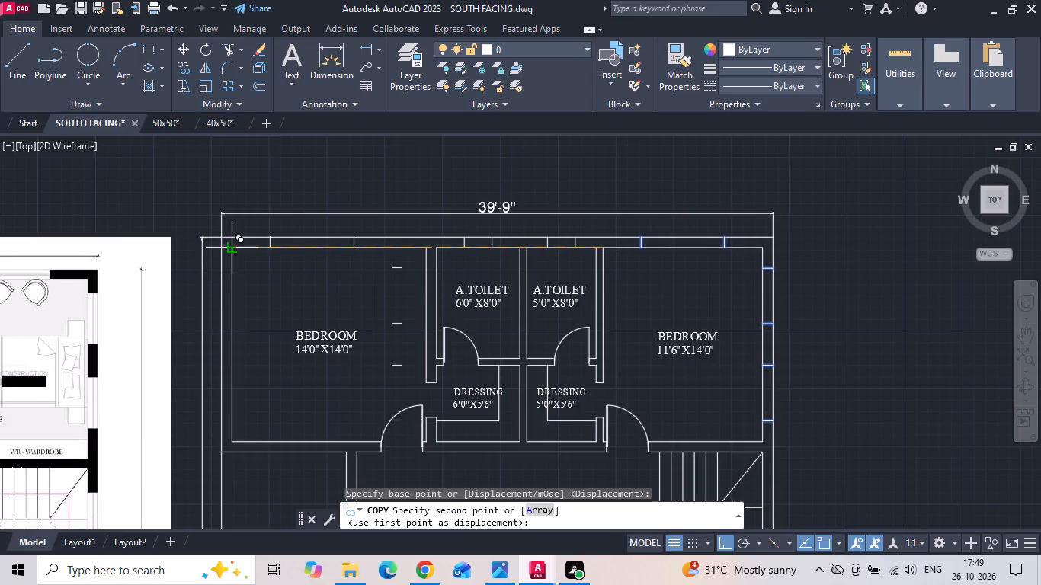
pyautogui.click(233, 250)
pyautogui.press('Escape')
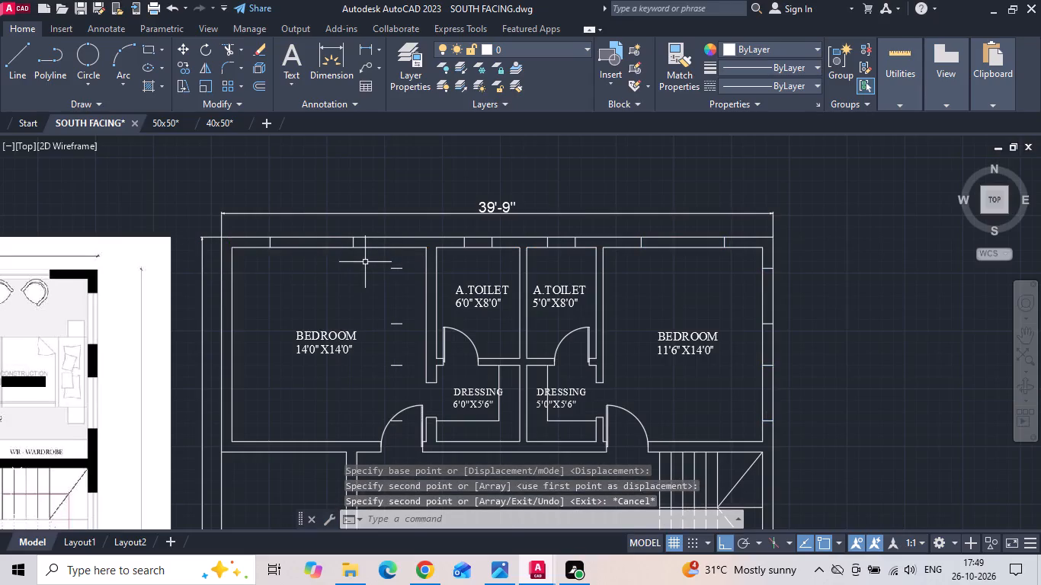
# Move the four copied side-window lines from inside the 14'0"x14'0" bedroom straight west into its west wall.
pyautogui.click(365, 262)
pyautogui.click(412, 444)
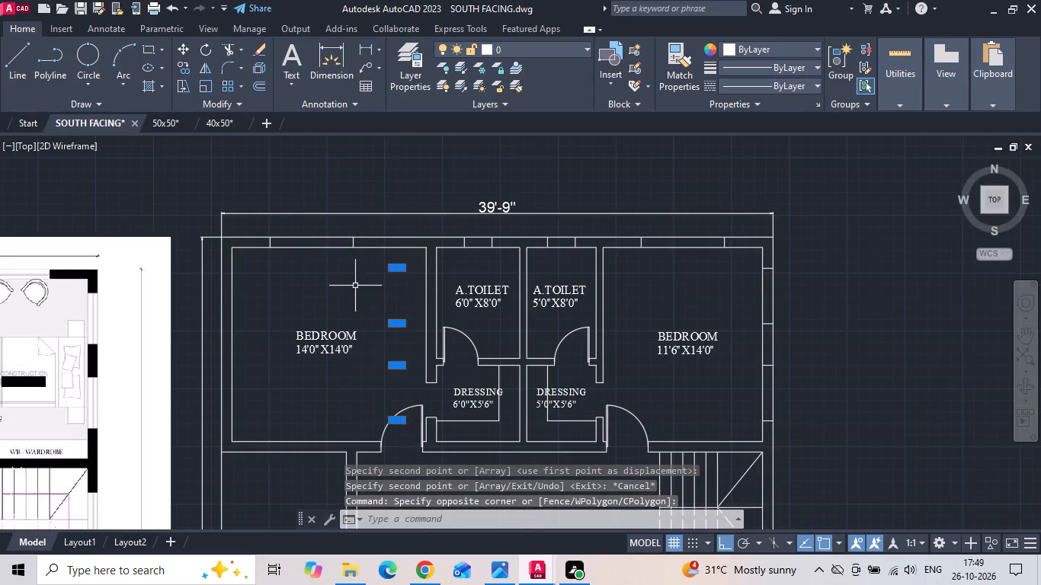
pyautogui.rightClick(355, 286)
pyautogui.click(378, 298)
pyautogui.scroll(1, 383, 288)
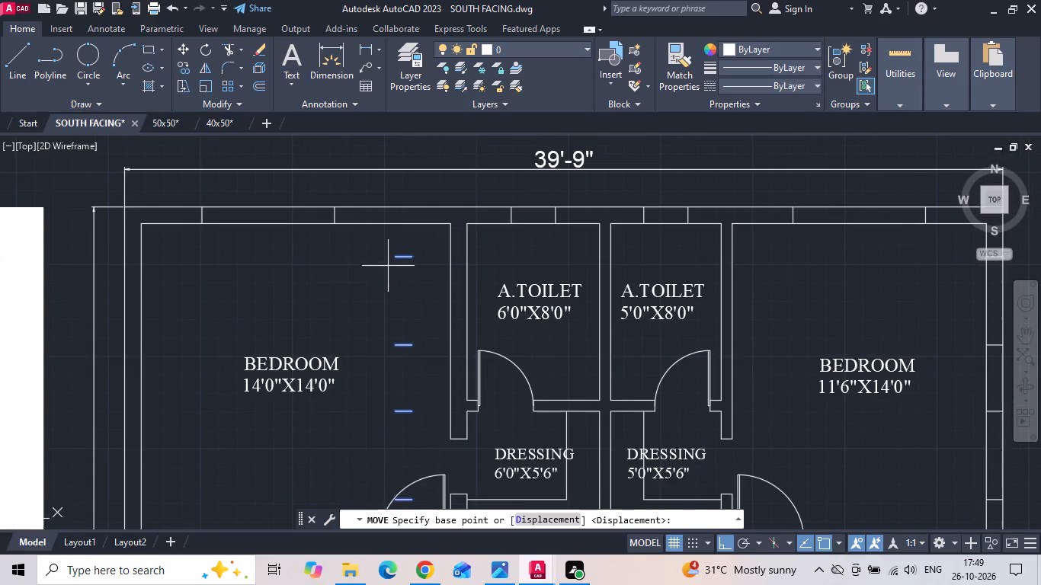
pyautogui.click(391, 260)
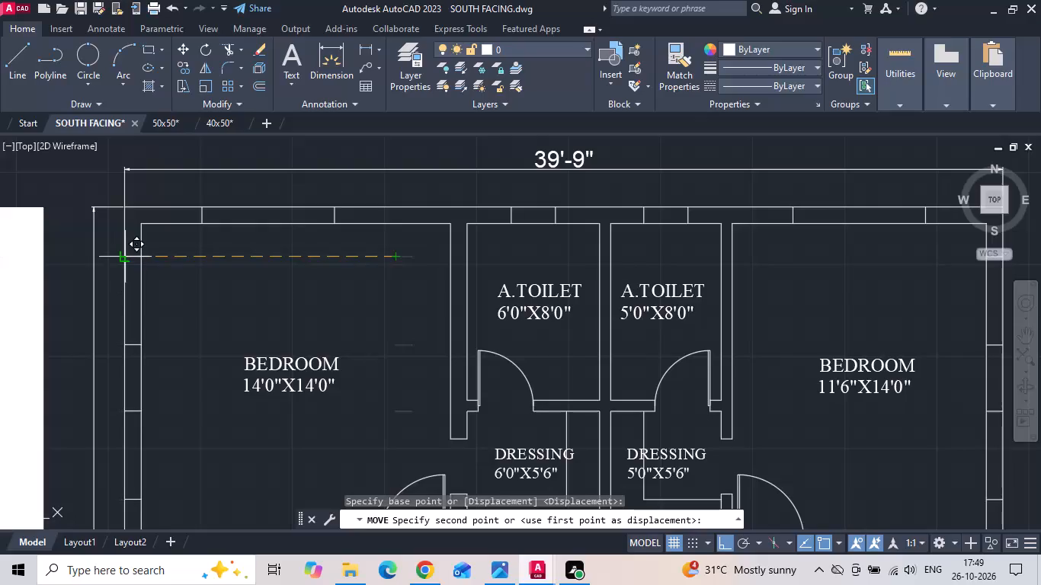
pyautogui.click(129, 261)
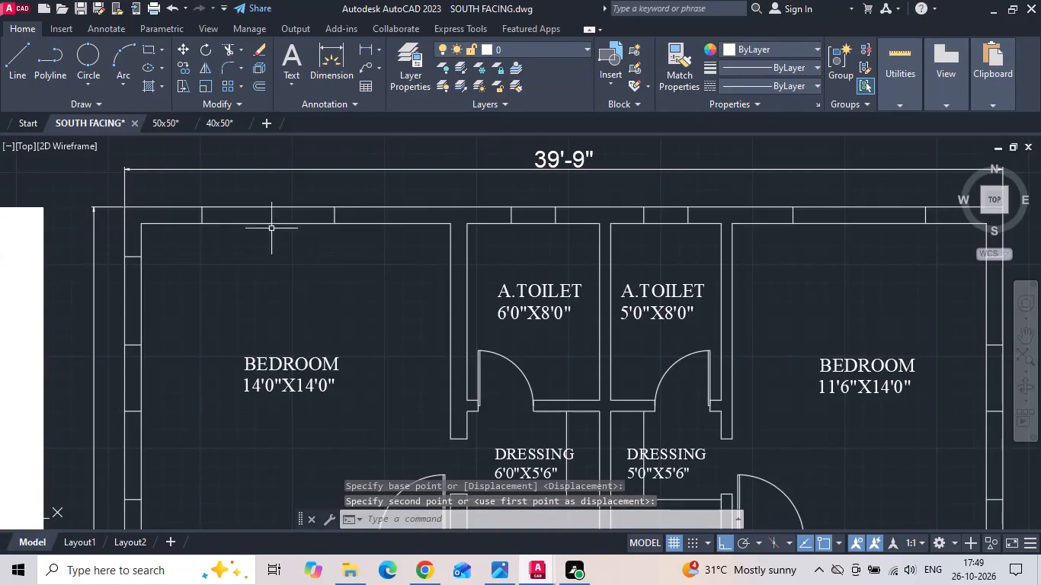
# Draw a vertical guide line north from the midpoint of the west bedroom's inner north wall face and offset it 3' to the west.
pyautogui.moveTo(186, 182); pyautogui.dragTo(188, 189)
pyautogui.press('Escape')
pyautogui.press('l')
pyautogui.press('space')
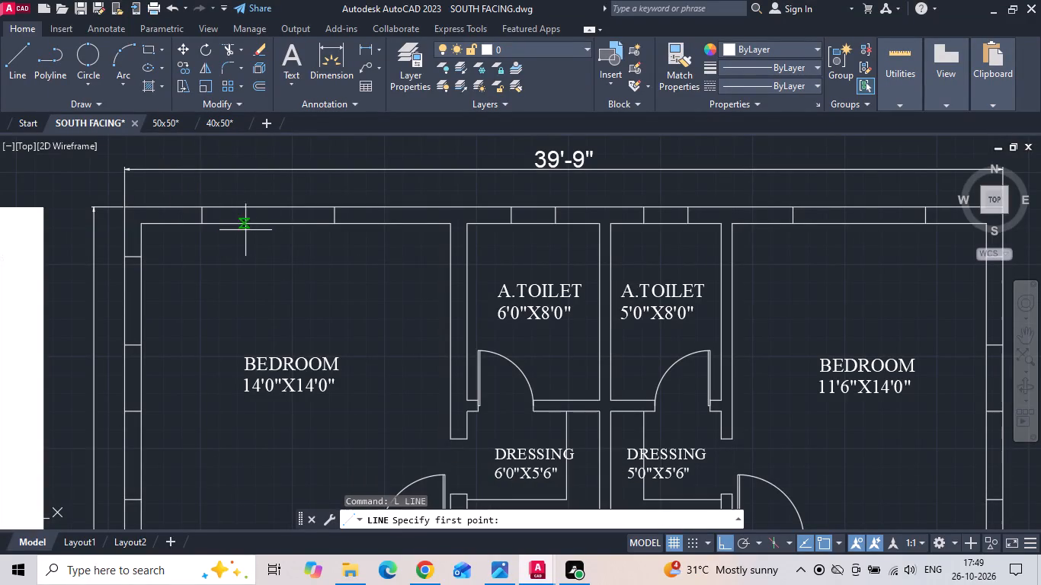
pyautogui.click(294, 229)
pyautogui.scroll(1, 307, 176)
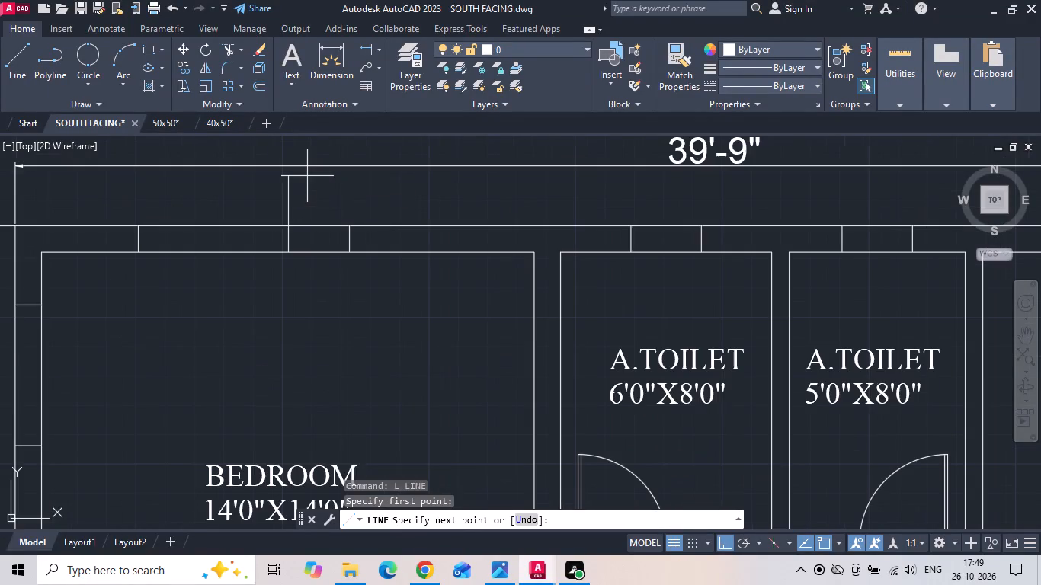
pyautogui.click(307, 176)
pyautogui.press('Escape')
pyautogui.write("O 3'")
pyautogui.press('Return')
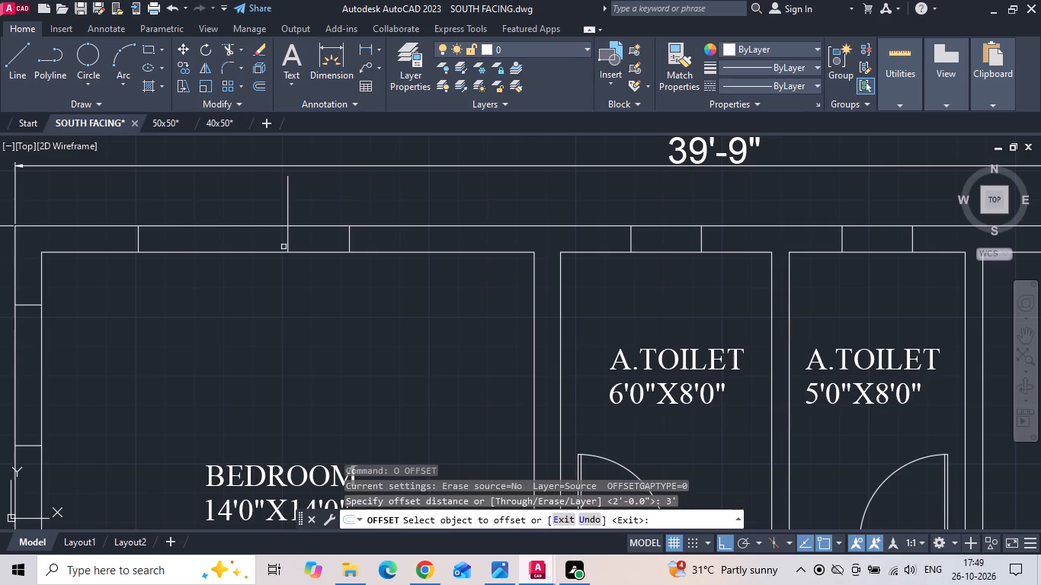
pyautogui.moveTo(287, 242); pyautogui.dragTo(274, 255)
pyautogui.click(253, 271)
pyautogui.press('Escape')
# Move the west bedroom's two north window lines east so the western one lands on the offset guide line.
pyautogui.moveTo(107, 214); pyautogui.dragTo(139, 247)
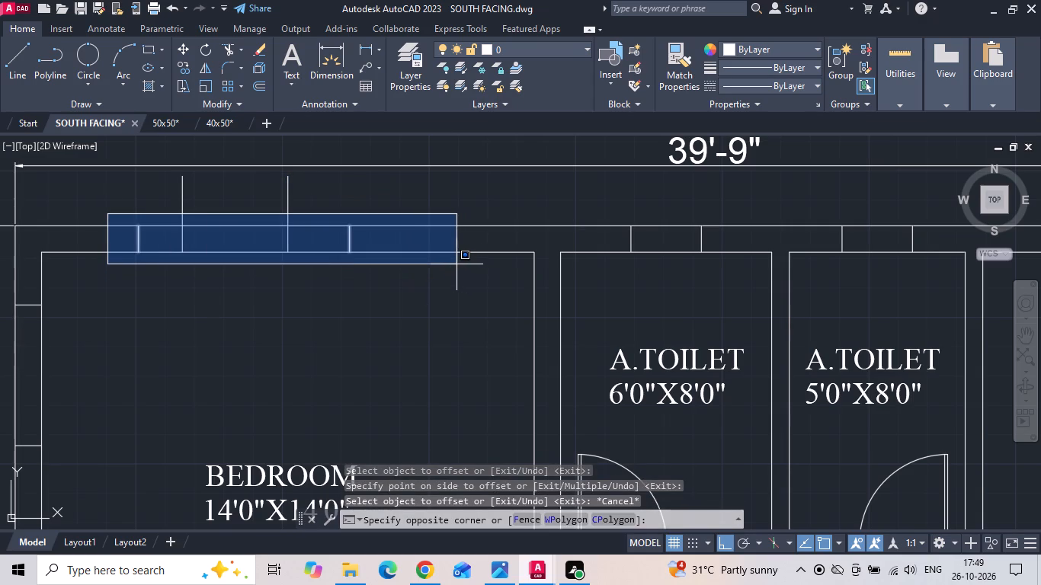
pyautogui.click(456, 264)
pyautogui.rightClick(109, 206)
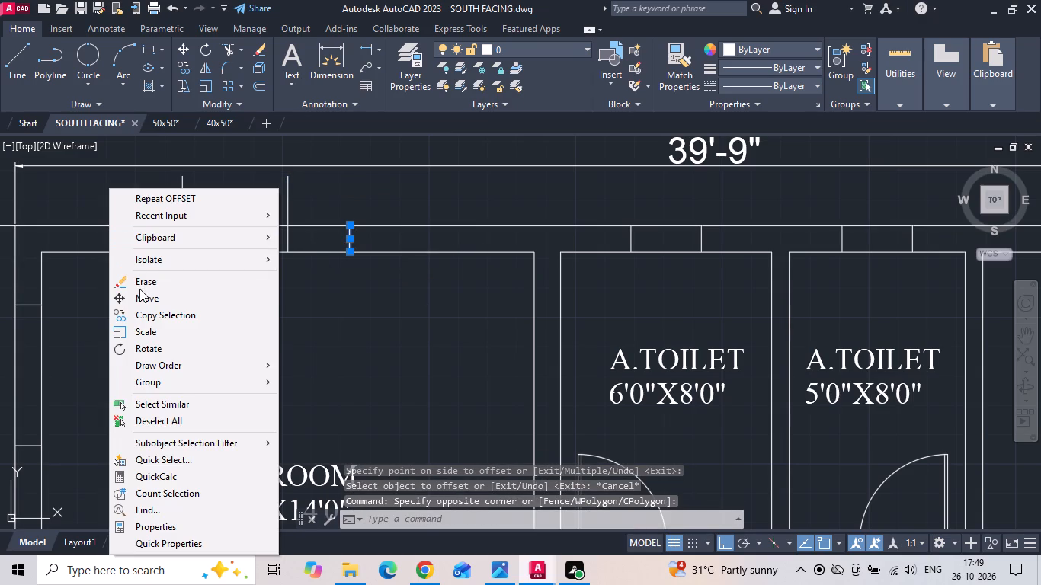
pyautogui.click(139, 293)
pyautogui.click(136, 224)
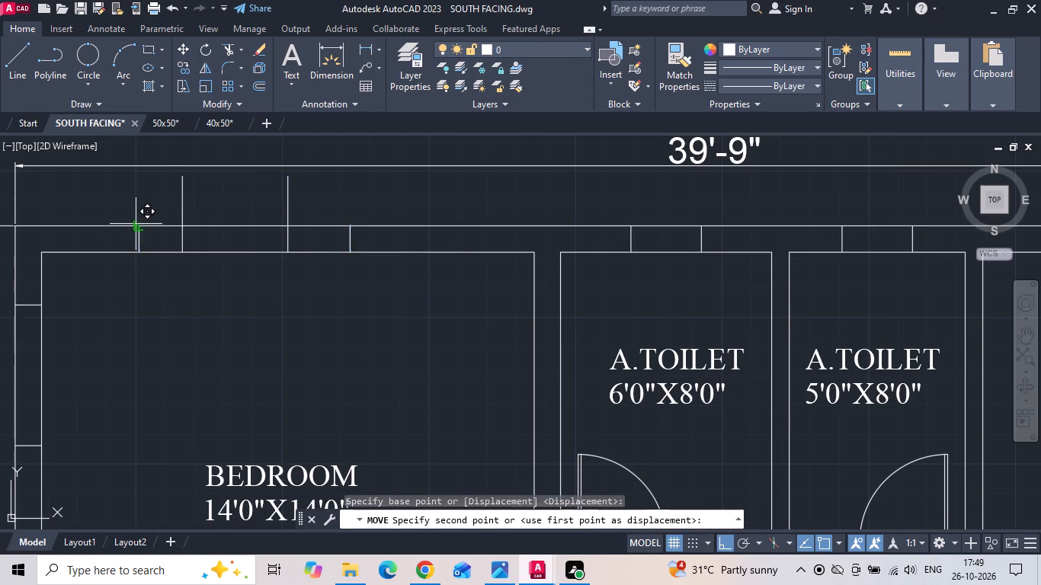
pyautogui.click(181, 227)
# Erase the two vertical guide lines at the west bedroom's north wall.
pyautogui.moveTo(458, 217); pyautogui.dragTo(319, 217)
pyautogui.click(177, 209)
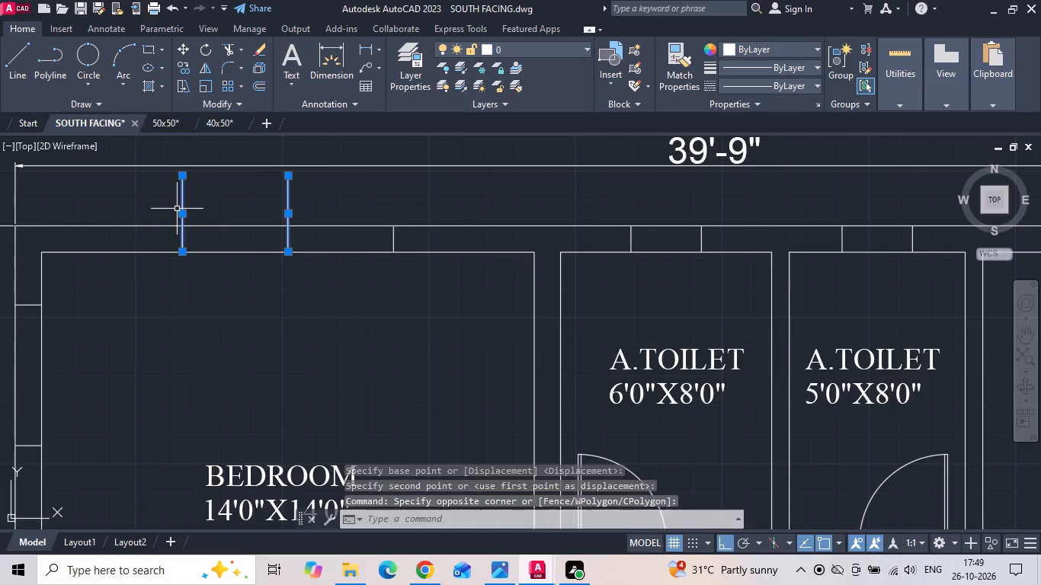
pyautogui.press('Delete')
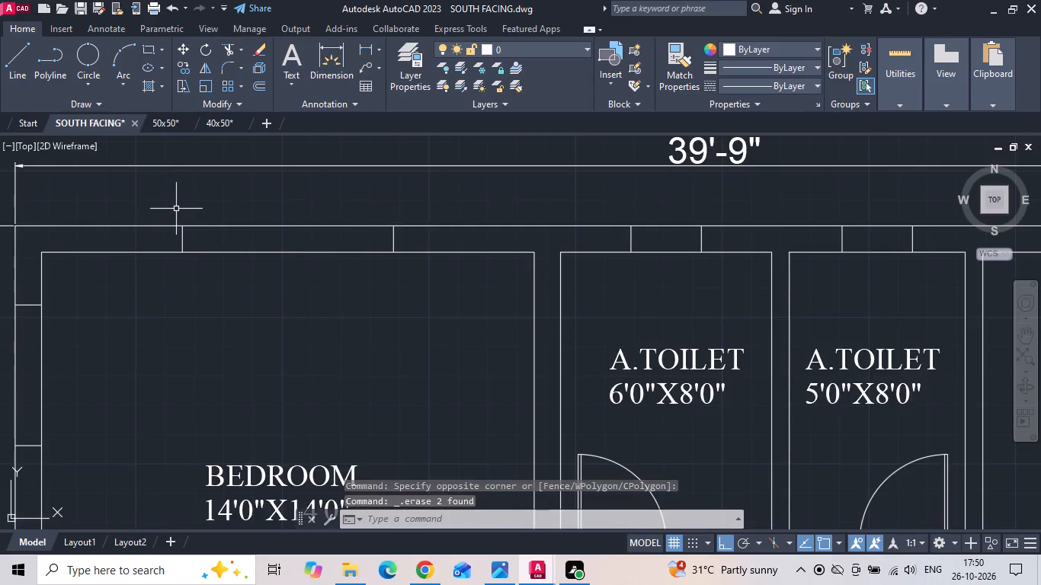
# Compare the east wall around the staircase, lift and common toilet with the reference plan.
pyautogui.scroll(-3, 188, 210)
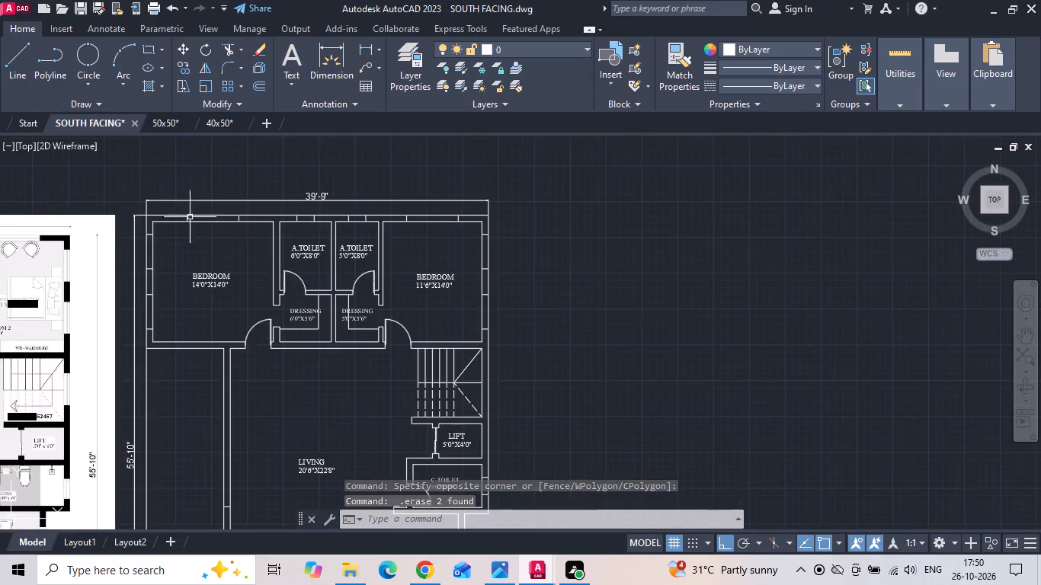
pyautogui.moveTo(185, 287); pyautogui.dragTo(255, 243, button='middle')
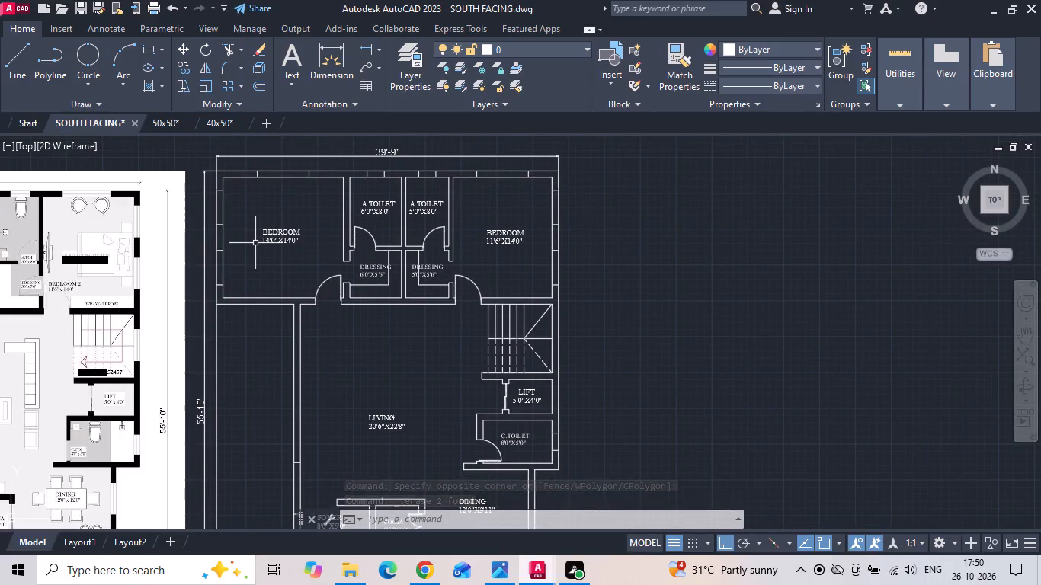
pyautogui.moveTo(354, 270); pyautogui.dragTo(381, 257, button='middle')
pyautogui.scroll(-1, 385, 257)
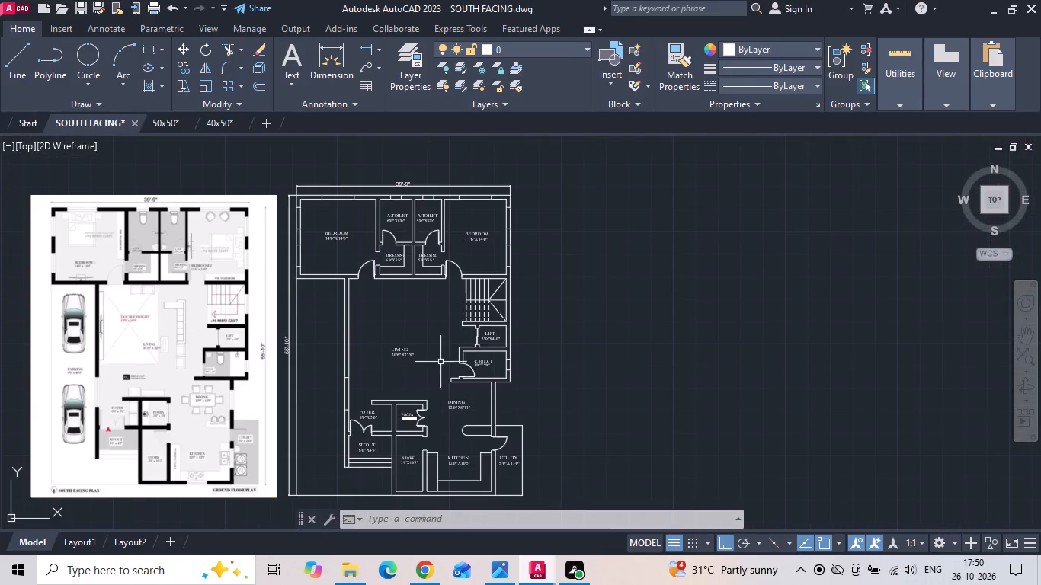
pyautogui.scroll(1, 296, 331)
pyautogui.scroll(1, 184, 292)
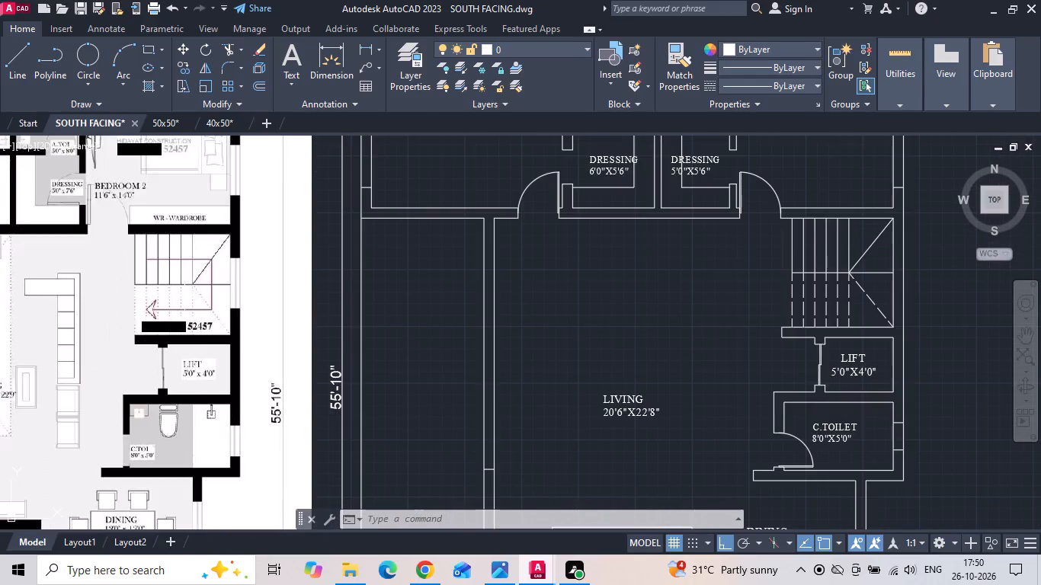
pyautogui.scroll(-2, 171, 289)
pyautogui.scroll(2, 480, 255)
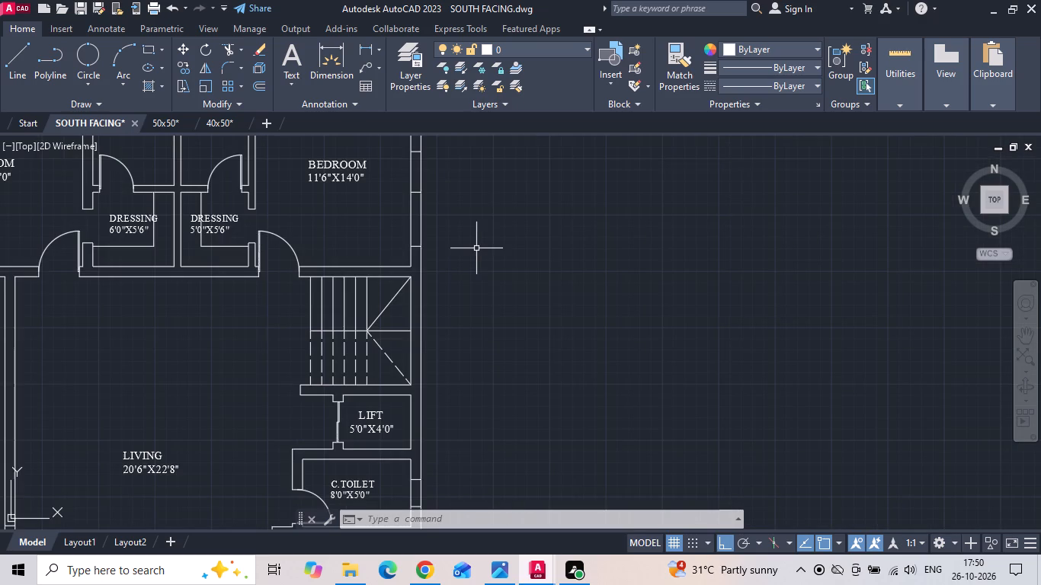
# Copy the common toilet's two window lines onto the staircase's east wall, centred on the stair landing's dividing line.
pyautogui.moveTo(448, 342); pyautogui.dragTo(442, 248, button='middle')
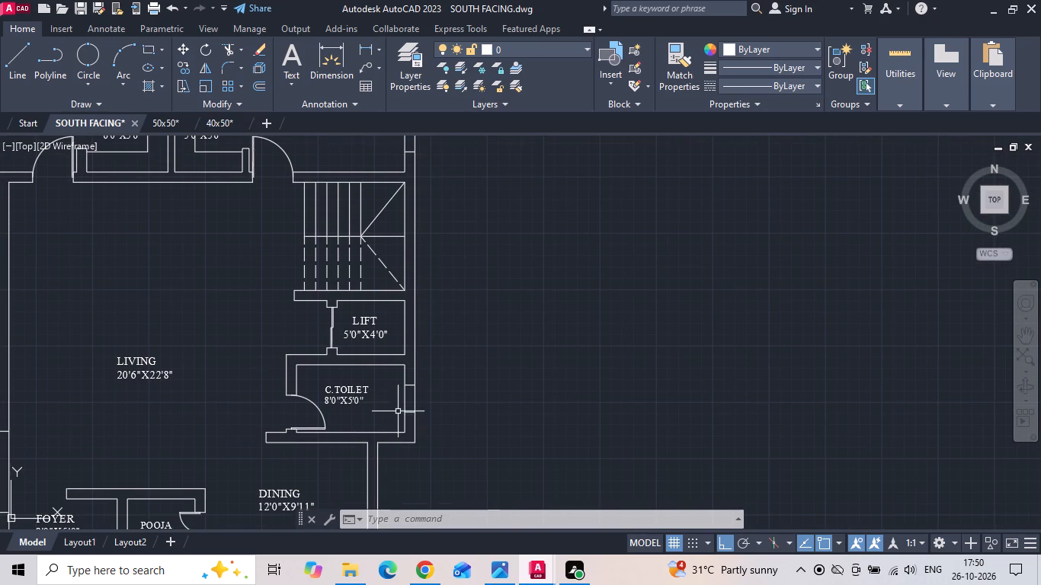
pyautogui.click(396, 417)
pyautogui.click(444, 374)
pyautogui.rightClick(444, 374)
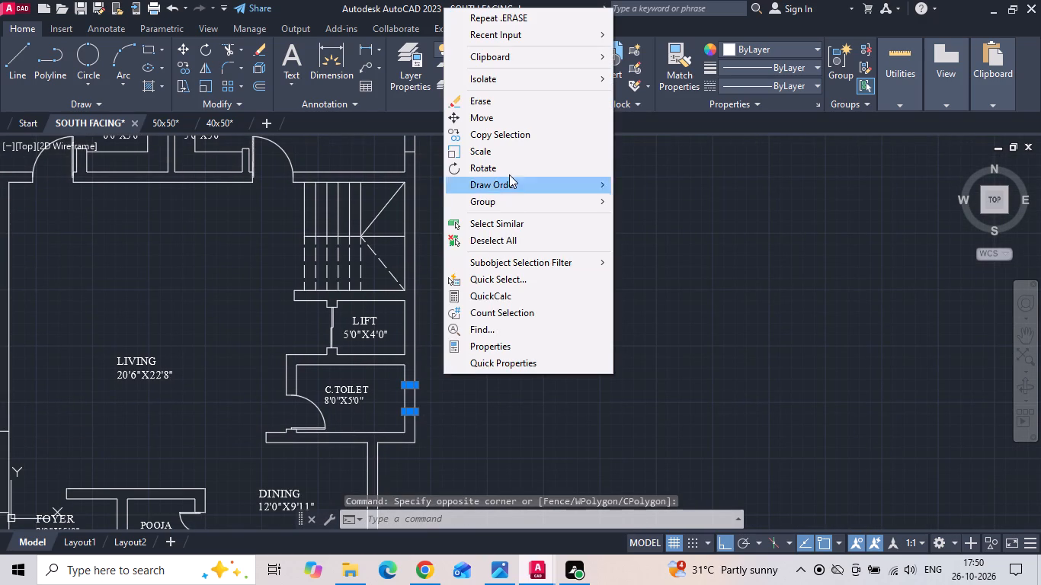
pyautogui.click(517, 135)
pyautogui.scroll(1, 403, 417)
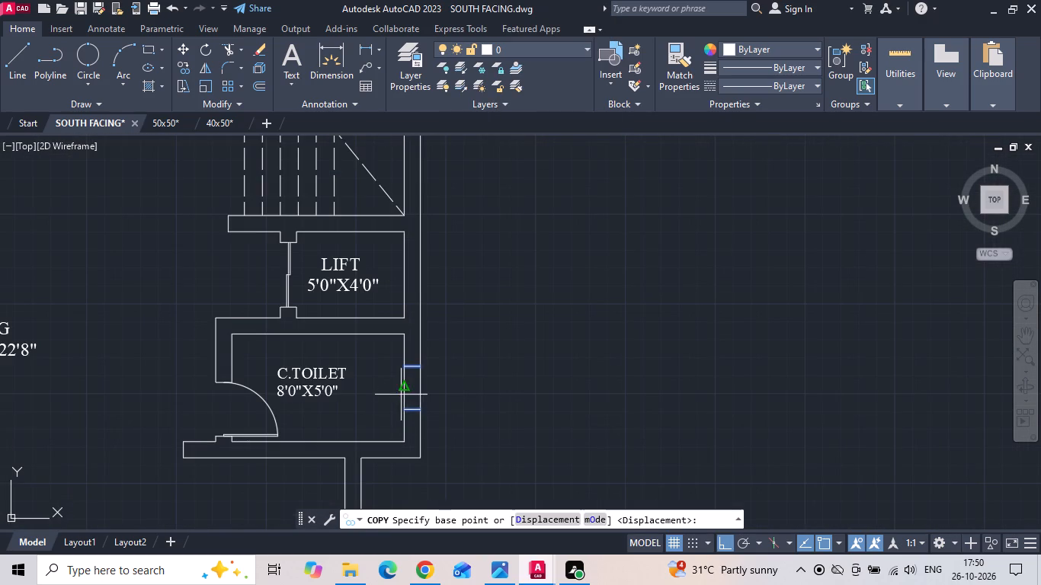
pyautogui.click(402, 385)
pyautogui.scroll(-1, 396, 409)
pyautogui.scroll(2, 370, 234)
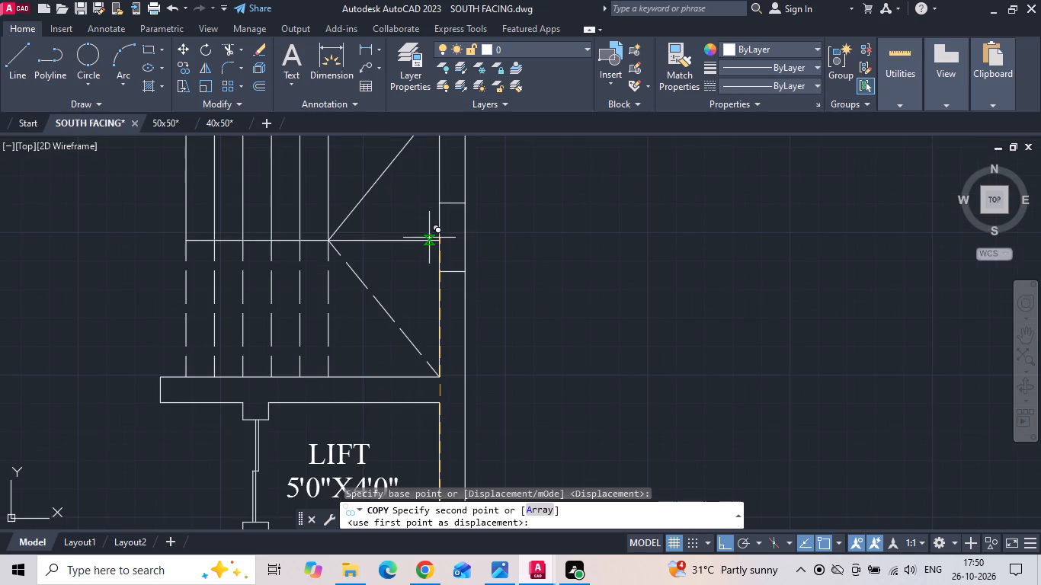
pyautogui.click(436, 241)
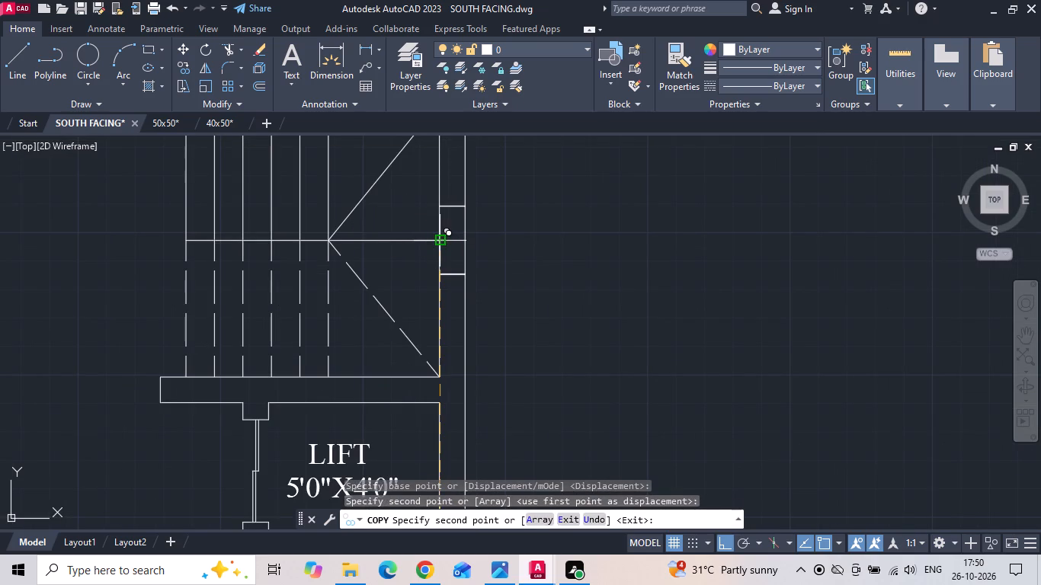
pyautogui.press('Escape')
# Move the north window line in the staircase's east wall 12" north.
pyautogui.click(450, 208)
pyautogui.rightClick(578, 238)
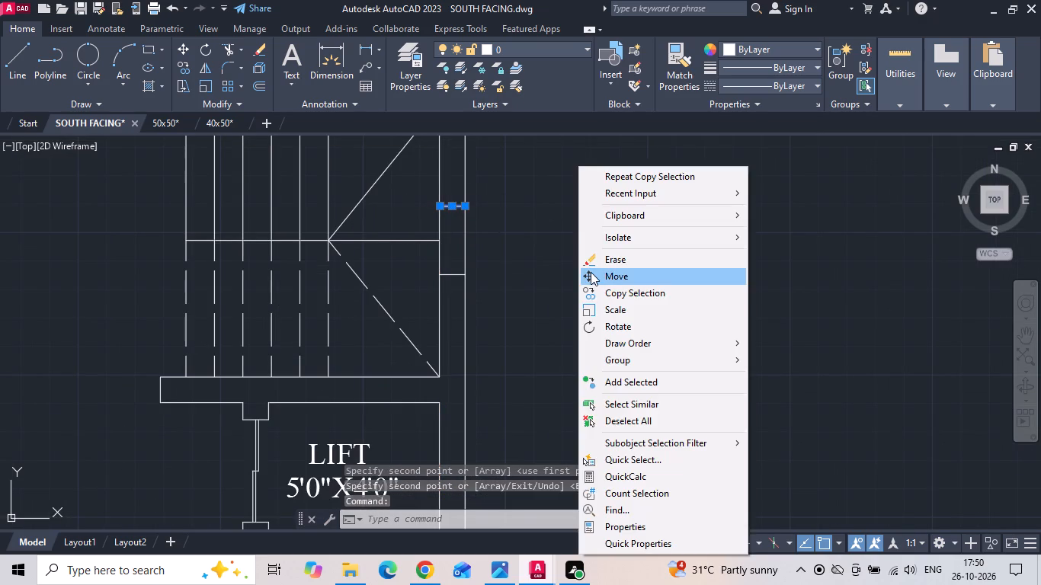
pyautogui.click(591, 272)
pyautogui.moveTo(597, 269); pyautogui.dragTo(592, 251)
pyautogui.write('12')
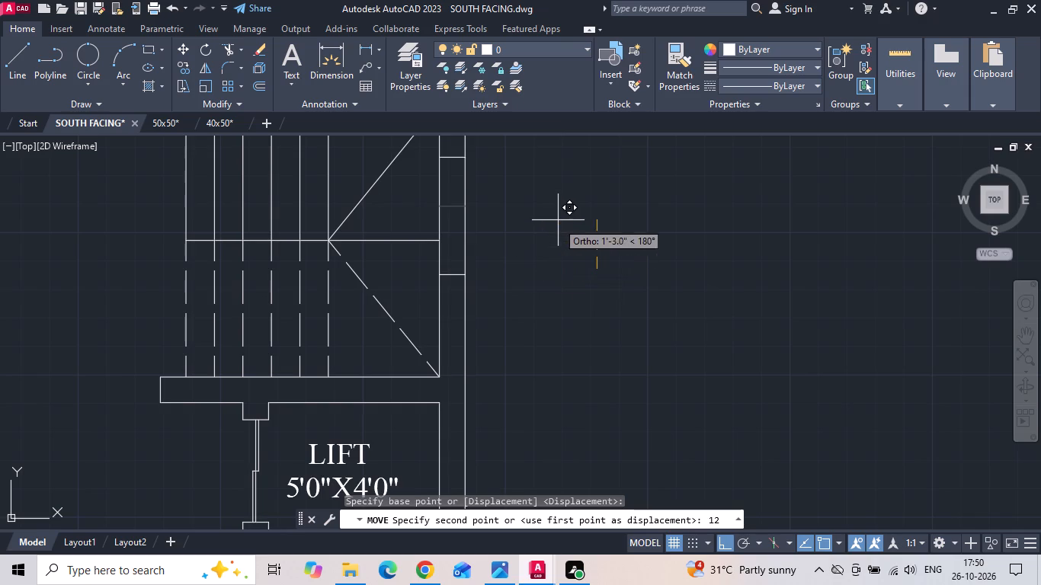
pyautogui.press('space')
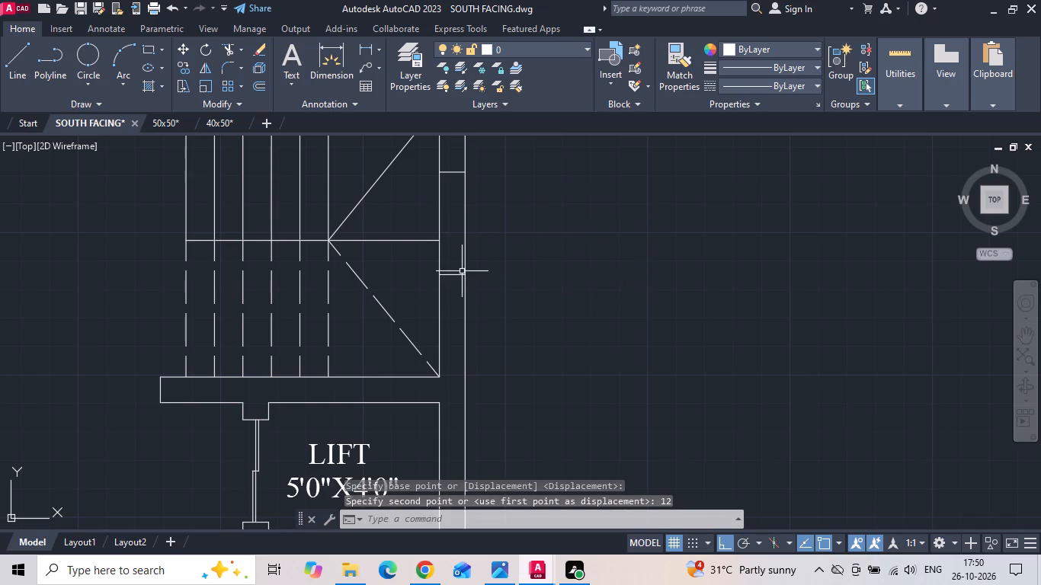
# Move the south window line in the staircase's east wall 12" south.
pyautogui.click(455, 272)
pyautogui.click(453, 288)
pyautogui.rightClick(509, 251)
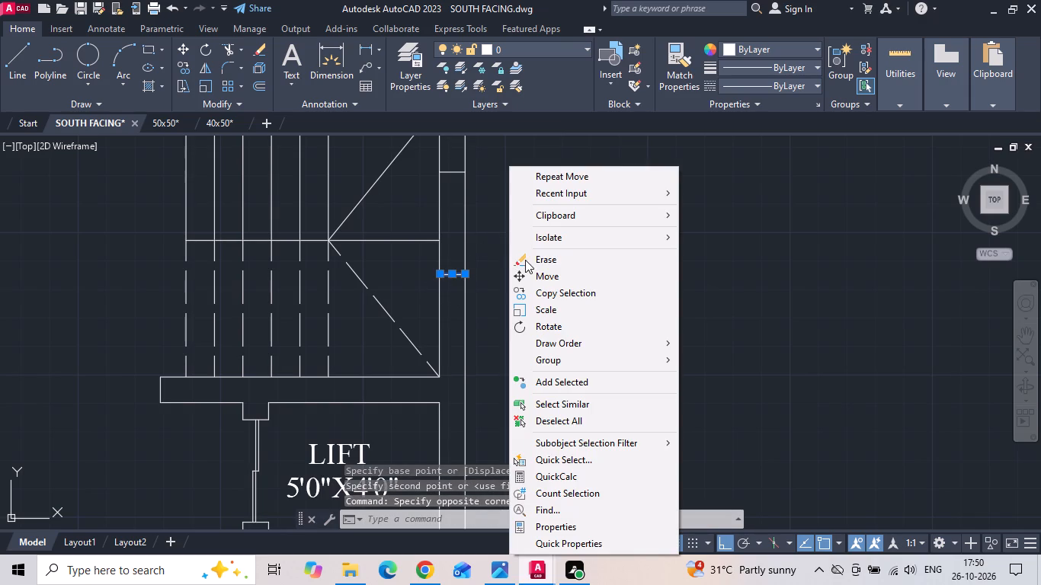
pyautogui.click(537, 282)
pyautogui.moveTo(618, 258); pyautogui.dragTo(618, 292)
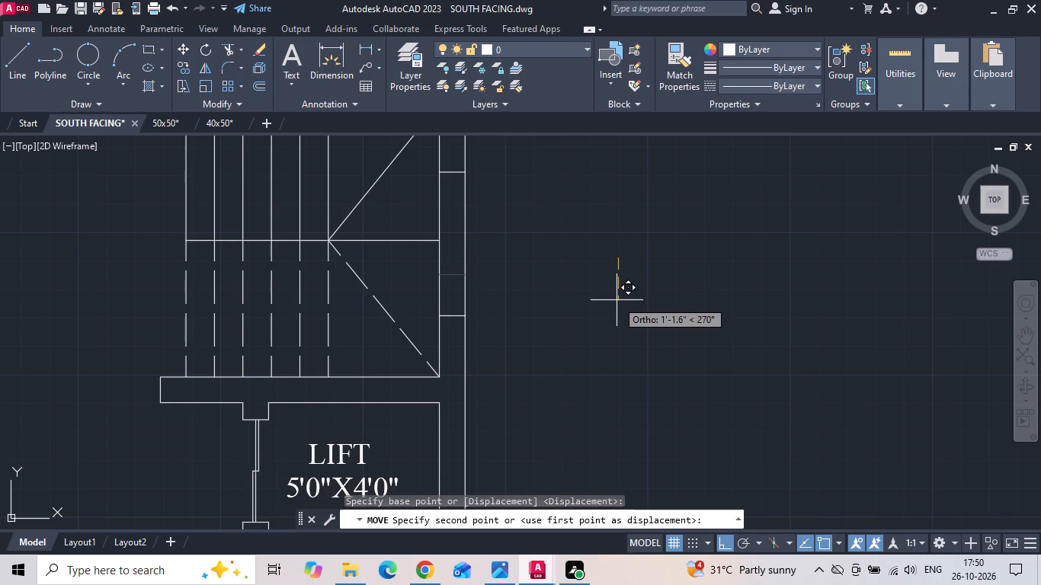
pyautogui.write('12')
pyautogui.press('space')
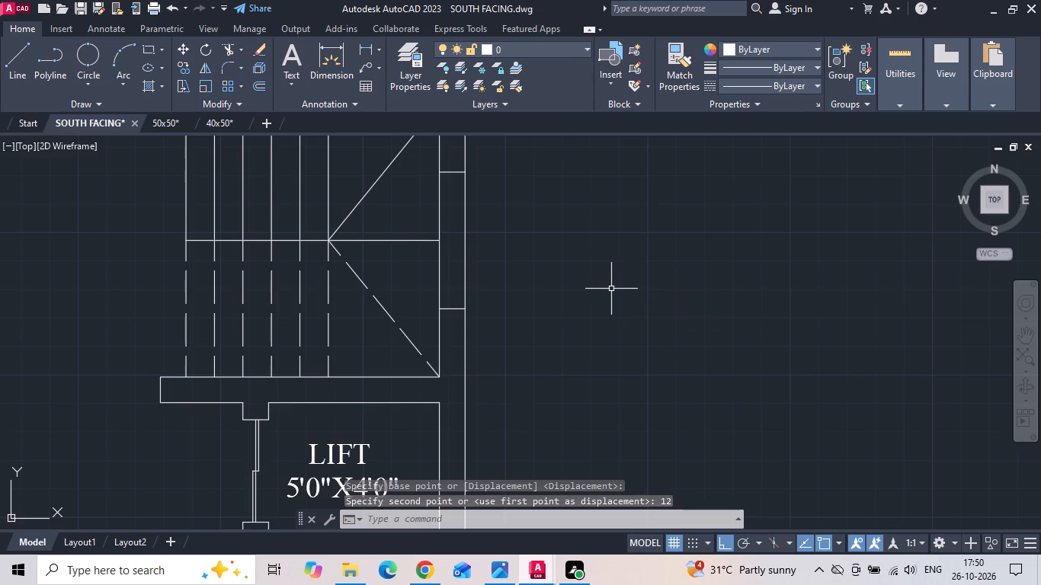
# Copy the common toilet's inner east wall line east at 4" and 5" for the window's glazing lines.
pyautogui.scroll(-1, 611, 289)
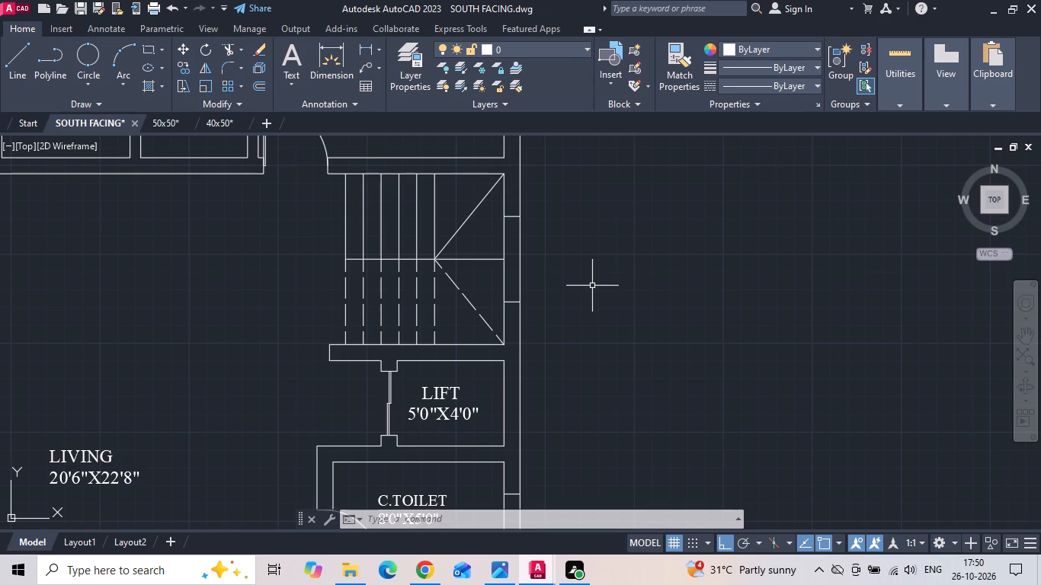
pyautogui.moveTo(546, 370); pyautogui.dragTo(549, 254, button='middle')
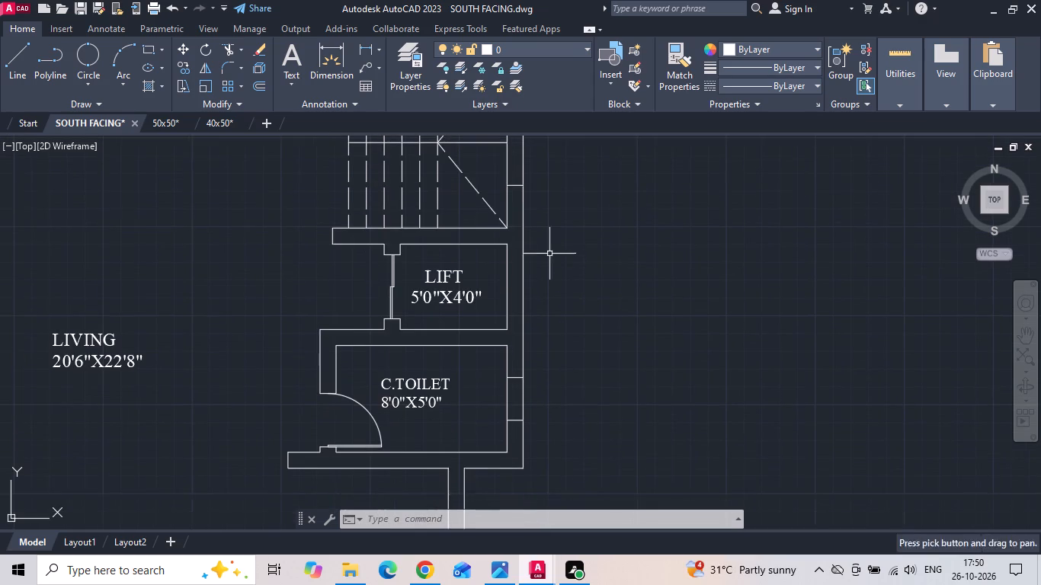
pyautogui.scroll(2, 508, 422)
pyautogui.click(506, 382)
pyautogui.click(471, 351)
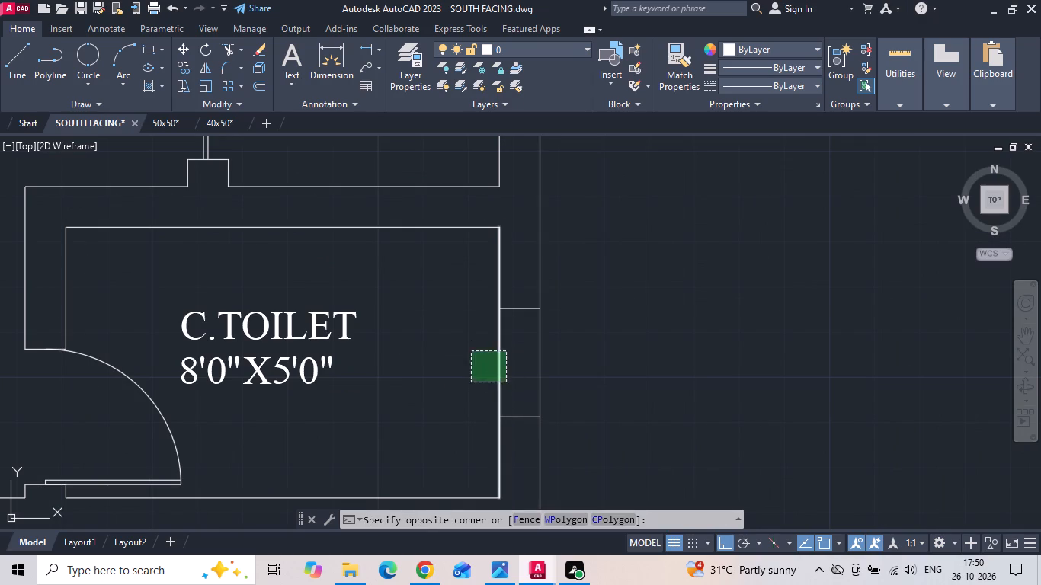
pyautogui.rightClick(471, 351)
pyautogui.click(527, 299)
pyautogui.moveTo(595, 350); pyautogui.dragTo(620, 356)
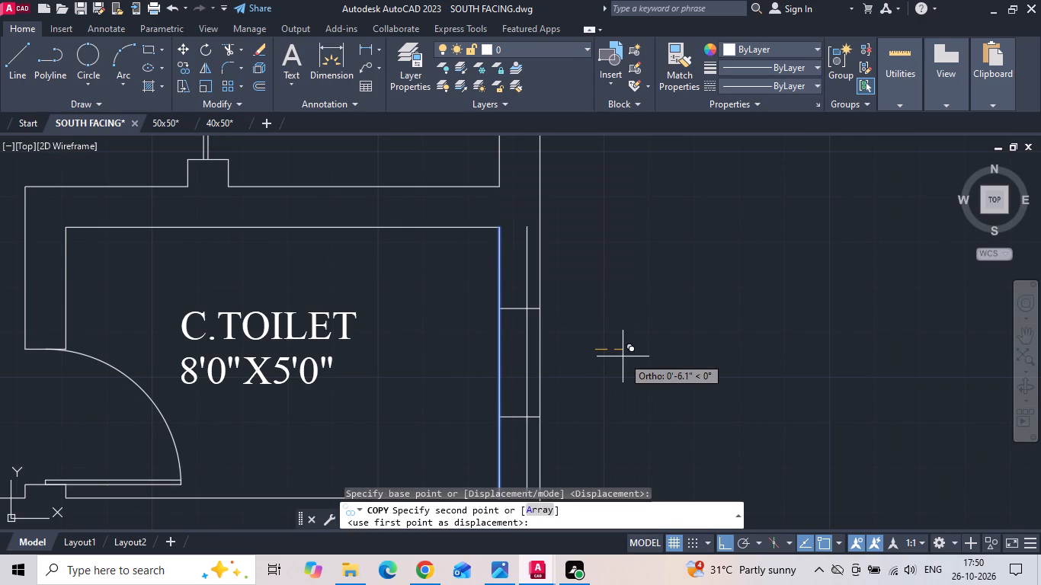
pyautogui.press('4')
pyautogui.press('Return')
pyautogui.press('5')
pyautogui.press('Return')
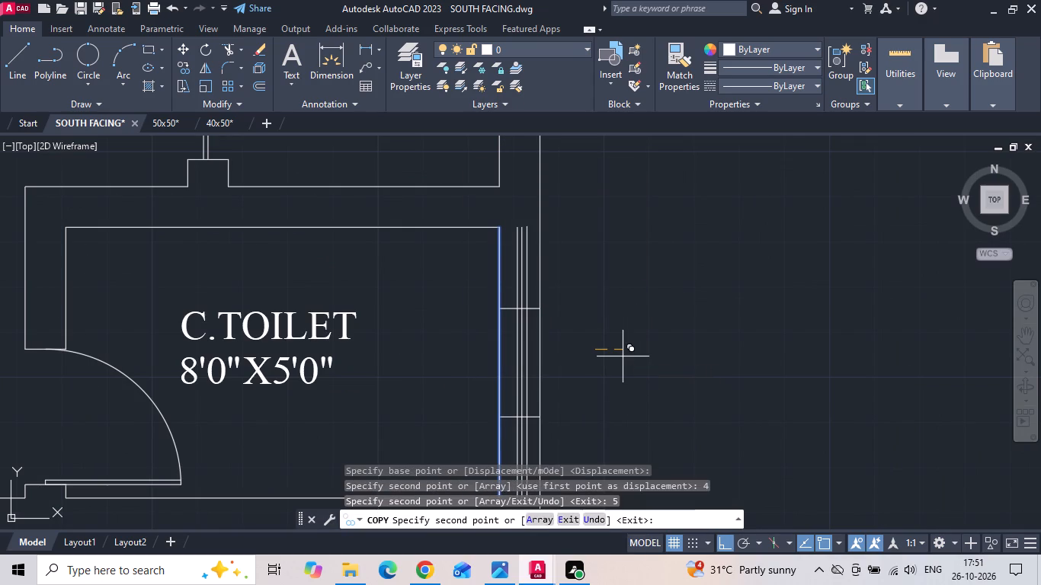
pyautogui.press('Escape')
# Trim the two glazing lines north and south of the common toilet's window opening.
pyautogui.write('TR')
pyautogui.press('space')
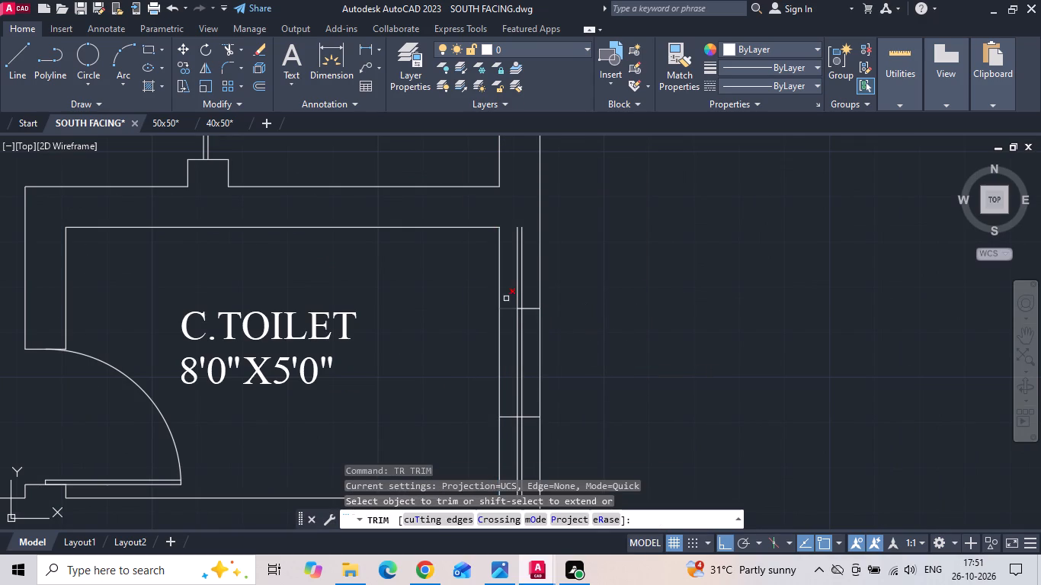
pyautogui.click(527, 248)
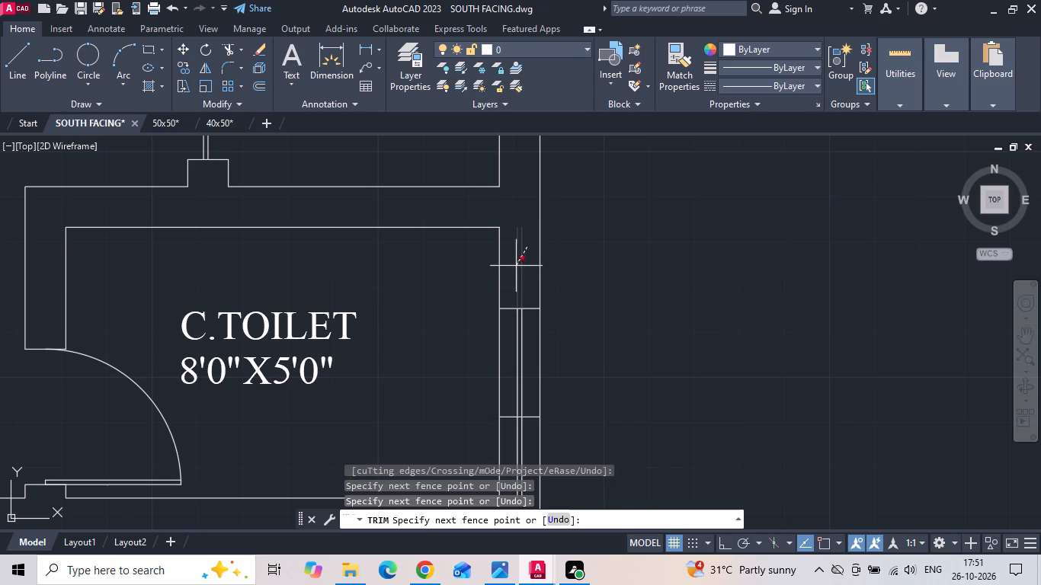
pyautogui.click(514, 270)
pyautogui.moveTo(517, 364); pyautogui.dragTo(522, 248, button='middle')
pyautogui.click(524, 328)
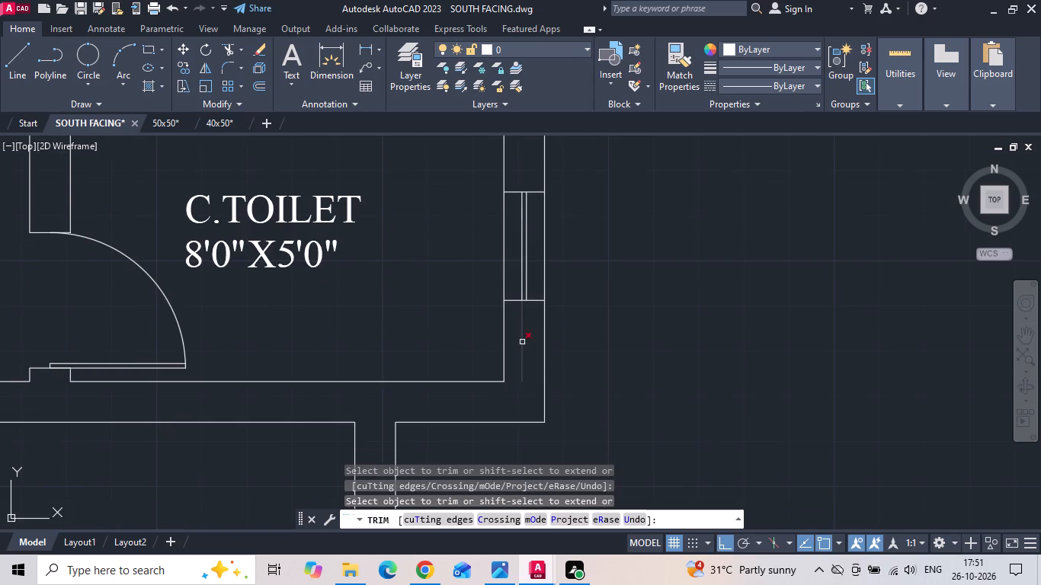
pyautogui.click(521, 344)
pyautogui.press('Escape')
# Copy the common toilet's glazing lines to the north jambs of the staircase window and the east bedroom's two east windows.
pyautogui.click(534, 248)
pyautogui.click(517, 207)
pyautogui.rightClick(517, 207)
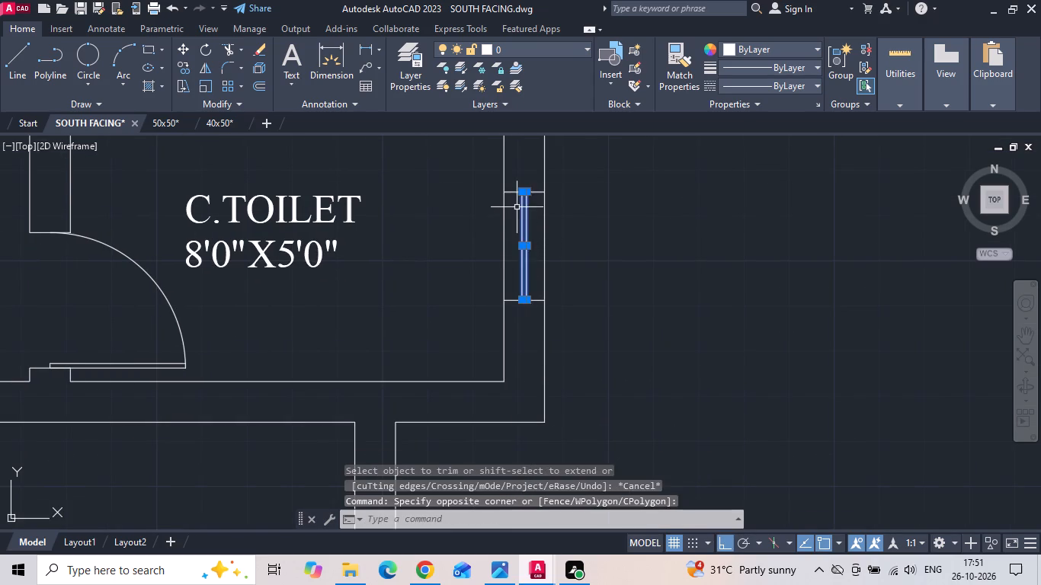
pyautogui.click(546, 315)
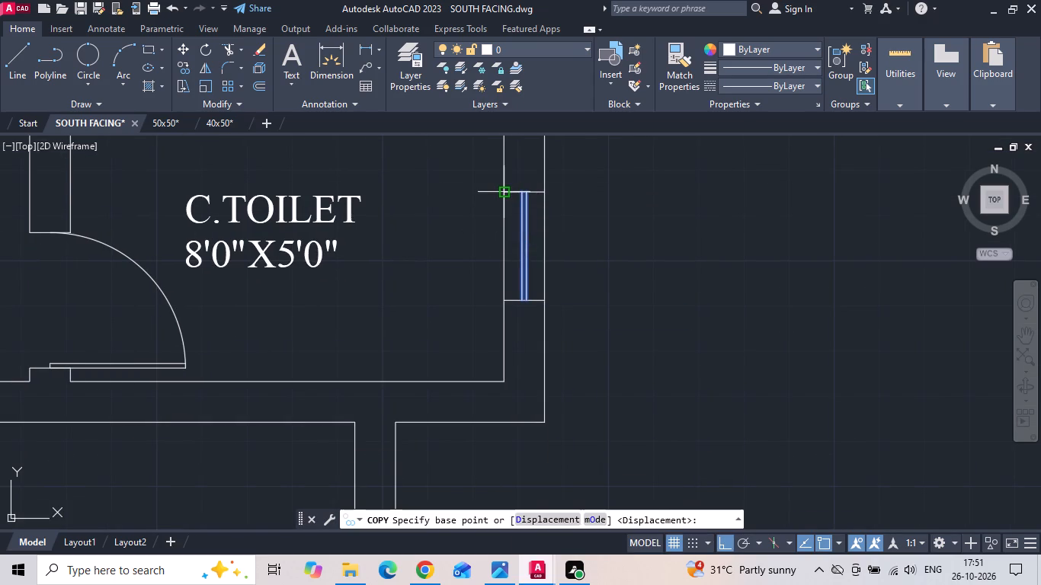
pyautogui.click(504, 190)
pyautogui.scroll(-4, 509, 190)
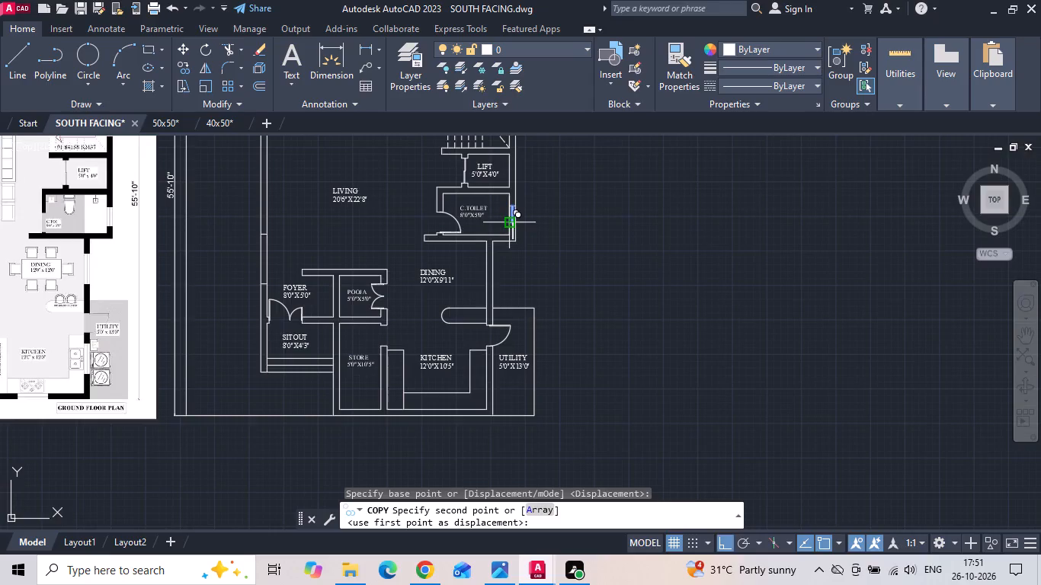
pyautogui.moveTo(513, 229); pyautogui.dragTo(564, 416, button='middle')
pyautogui.scroll(1, 570, 349)
pyautogui.scroll(2, 543, 255)
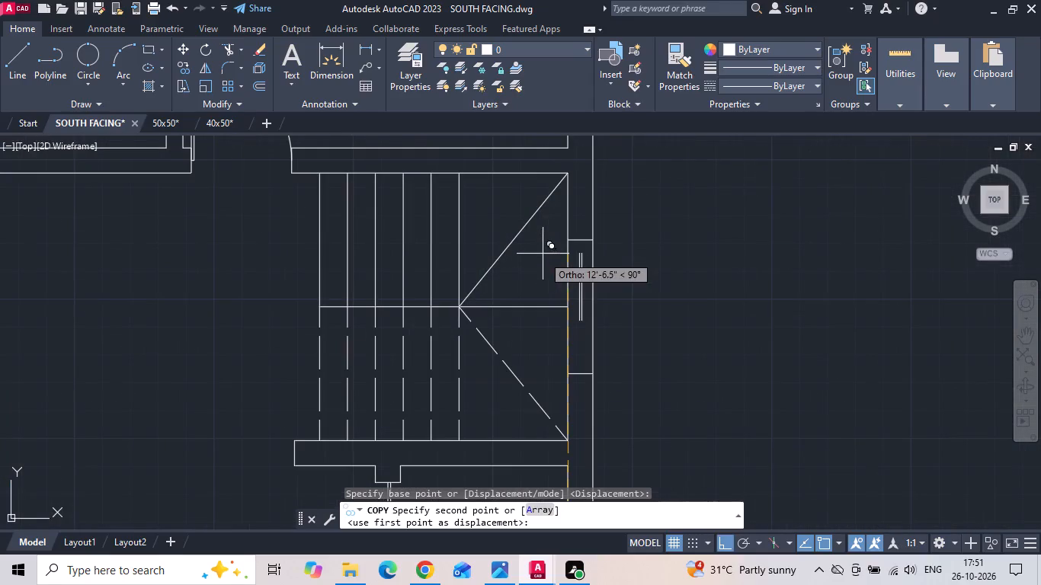
pyautogui.click(569, 241)
pyautogui.moveTo(565, 294); pyautogui.dragTo(530, 495, button='middle')
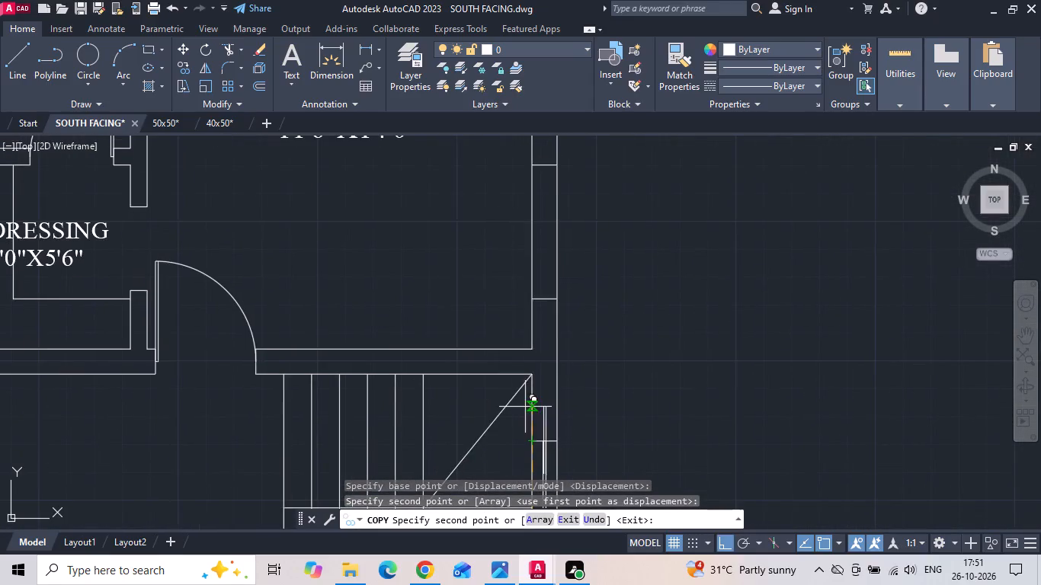
pyautogui.click(531, 164)
pyautogui.moveTo(533, 168); pyautogui.dragTo(533, 411, button='middle')
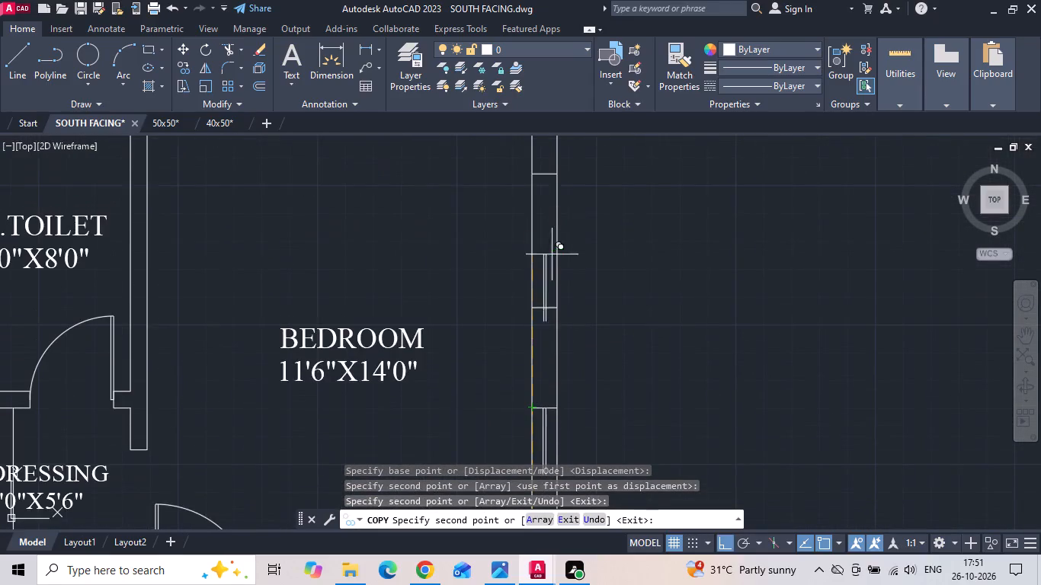
pyautogui.scroll(3, 528, 168)
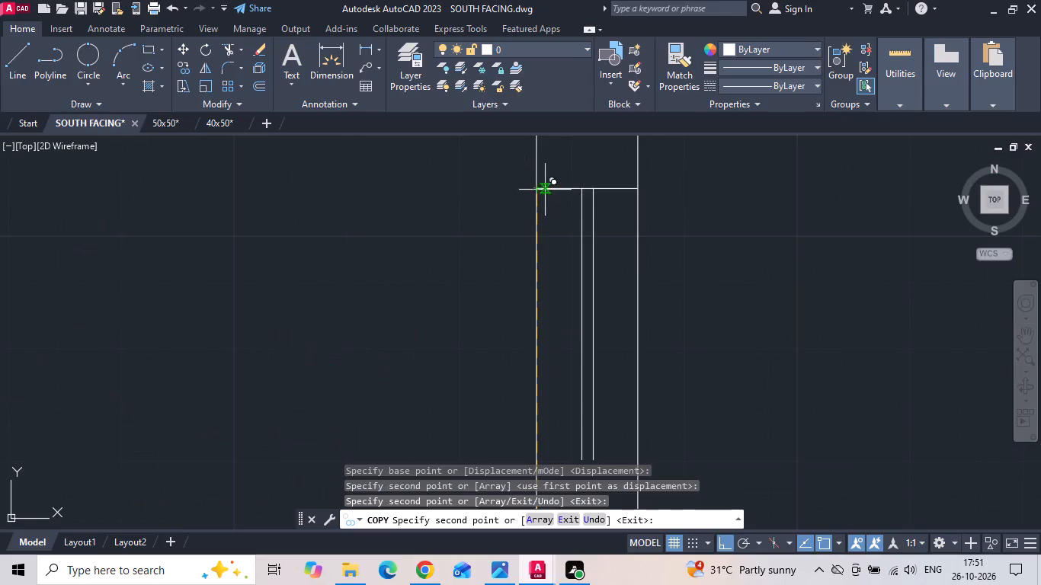
pyautogui.click(537, 186)
# Copy the same glazing lines to the north and south jambs of the northern window in the west bedroom's west wall.
pyautogui.scroll(-4, 704, 281)
pyautogui.moveTo(258, 300); pyautogui.dragTo(799, 299, button='middle')
pyautogui.scroll(2, 386, 294)
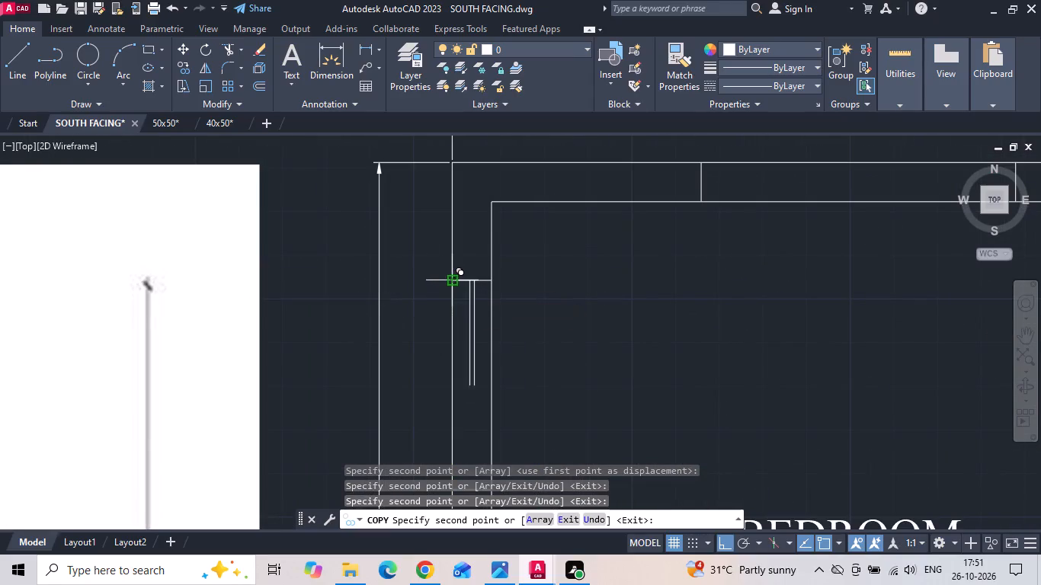
pyautogui.click(453, 283)
pyautogui.scroll(-2, 492, 235)
pyautogui.scroll(2, 475, 324)
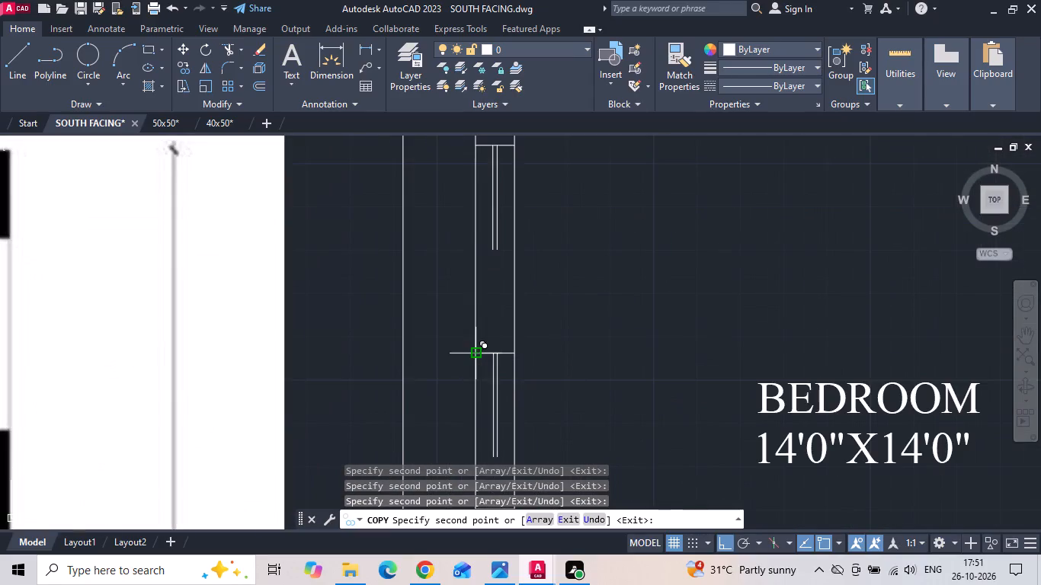
pyautogui.click(476, 353)
pyautogui.press('Escape')
# Extend the two glazing lines in the west bedroom's northern west-wall window to its south jamb.
pyautogui.write('EX')
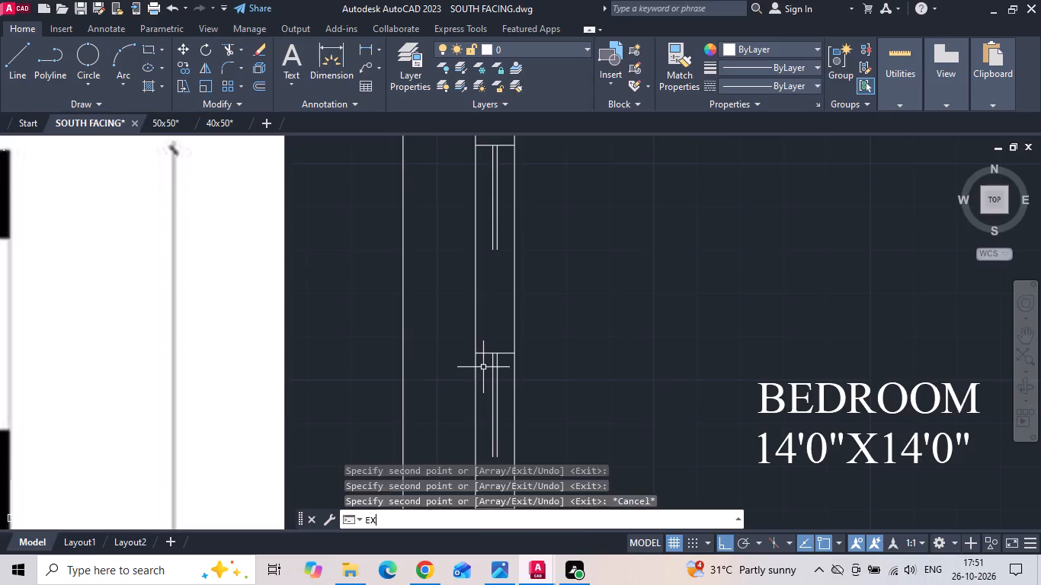
pyautogui.press('space')
pyautogui.scroll(-1, 495, 249)
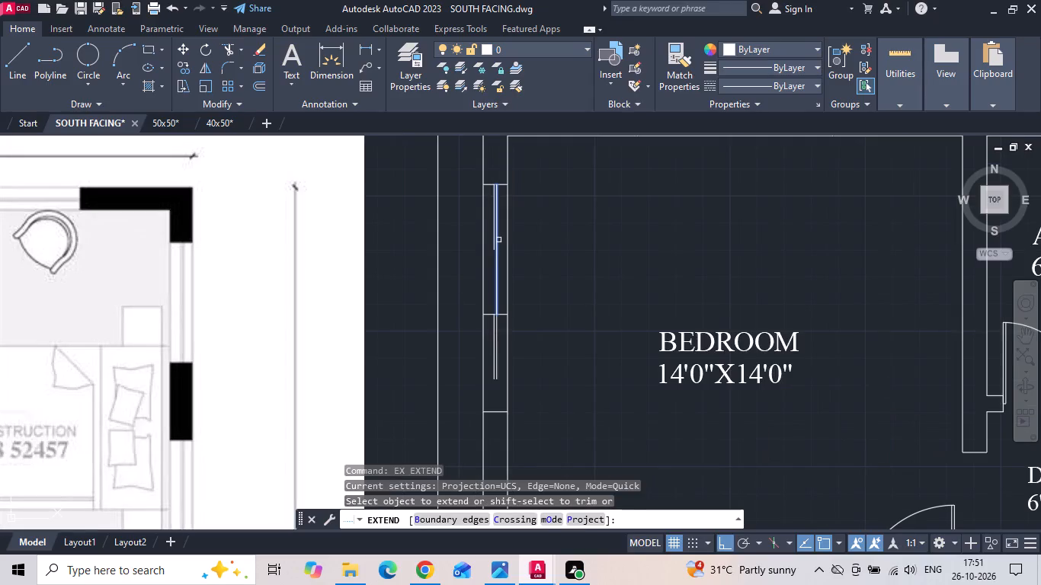
pyautogui.click(498, 240)
pyautogui.click(493, 245)
pyautogui.moveTo(479, 353); pyautogui.dragTo(482, 277, button='middle')
pyautogui.press('Escape')
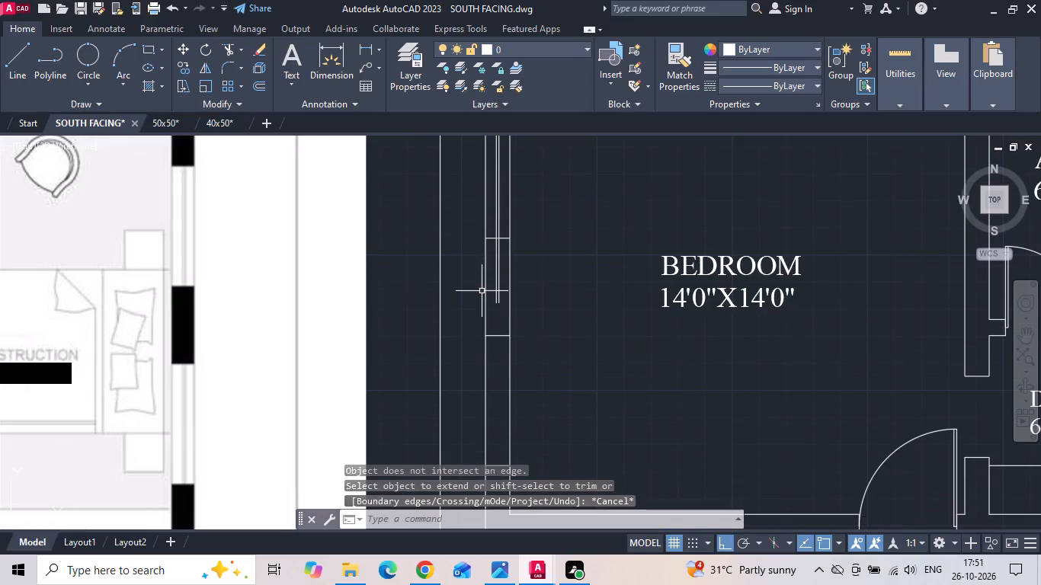
# Move the glazing pair below the west bedroom's northern west-wall window south to the north jamb of the next window.
pyautogui.scroll(1, 502, 280)
pyautogui.click(504, 276)
pyautogui.click(489, 295)
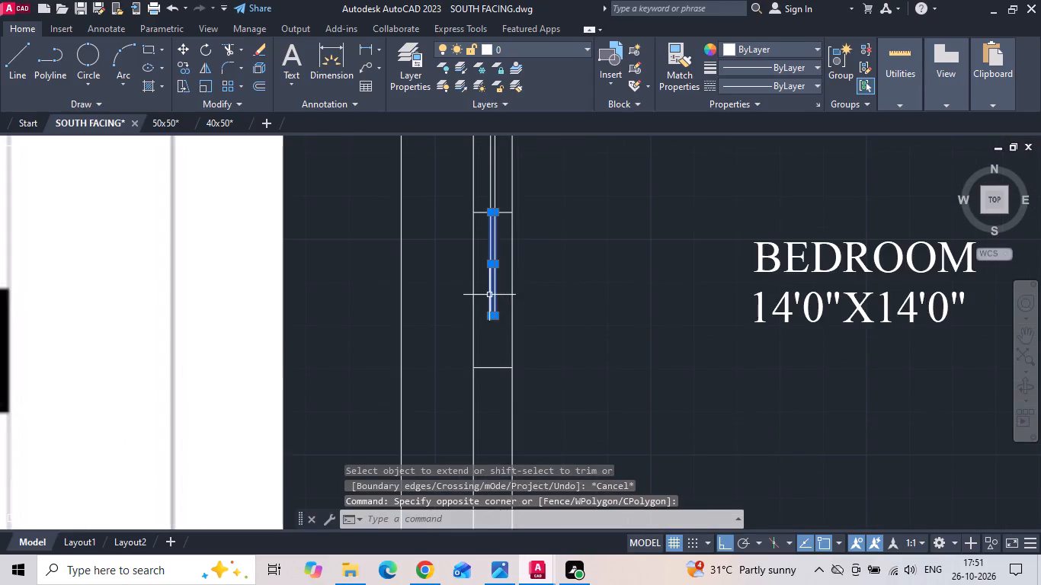
pyautogui.rightClick(489, 295)
pyautogui.click(508, 303)
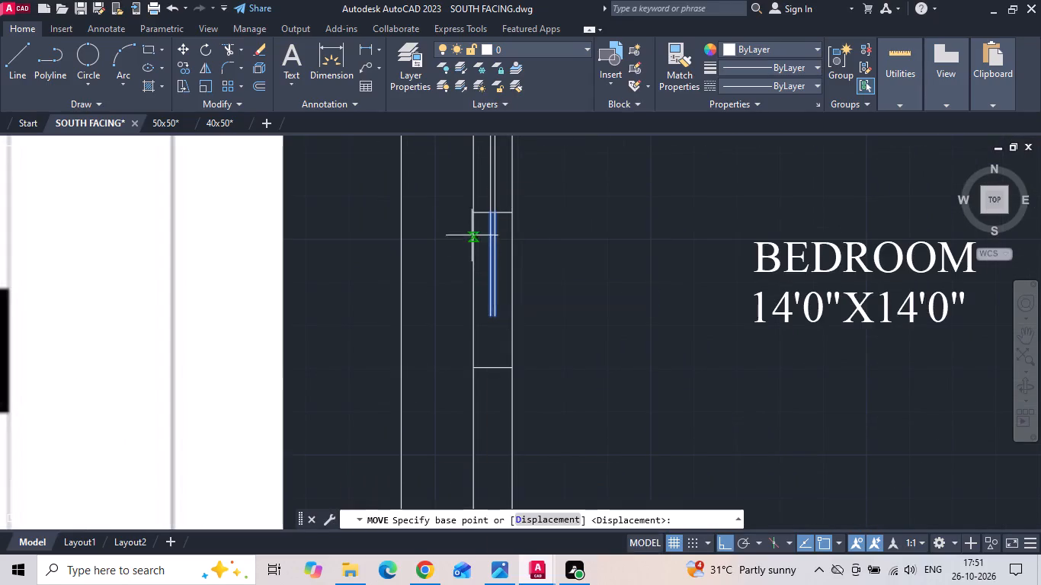
pyautogui.click(471, 213)
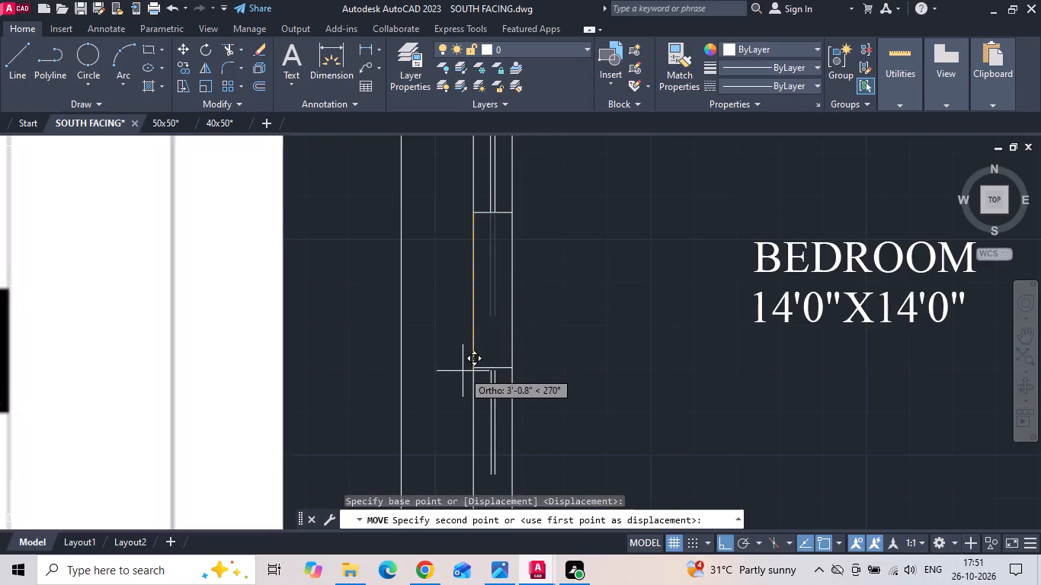
pyautogui.click(469, 369)
pyautogui.moveTo(477, 349); pyautogui.dragTo(478, 272, button='middle')
pyautogui.press('Escape')
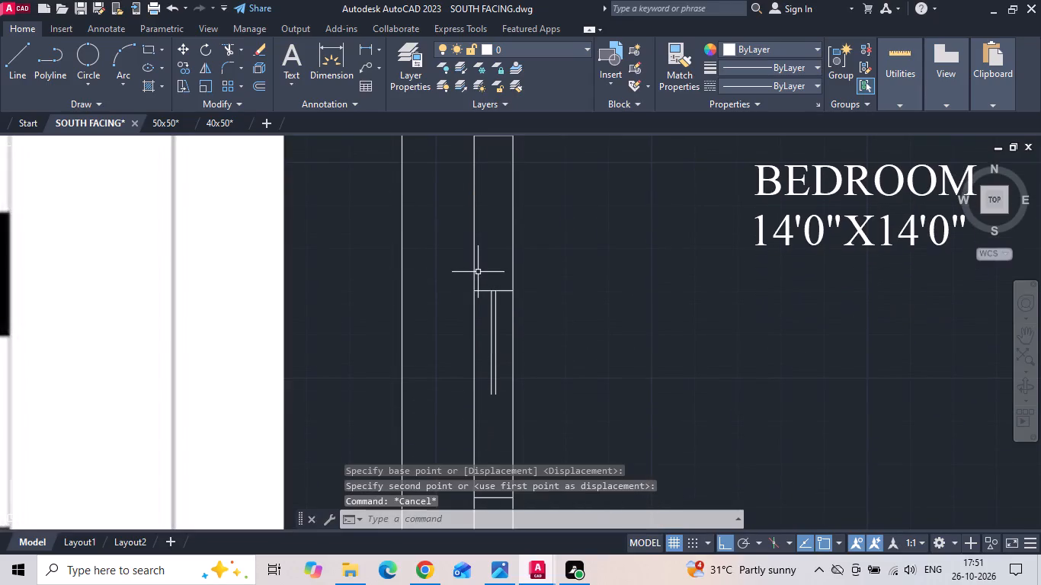
# Extend the two glazing lines in the west bedroom's southern west-wall window to its south jamb.
pyautogui.write('EX')
pyautogui.press('space')
pyautogui.press('space')
pyautogui.scroll(-1, 476, 336)
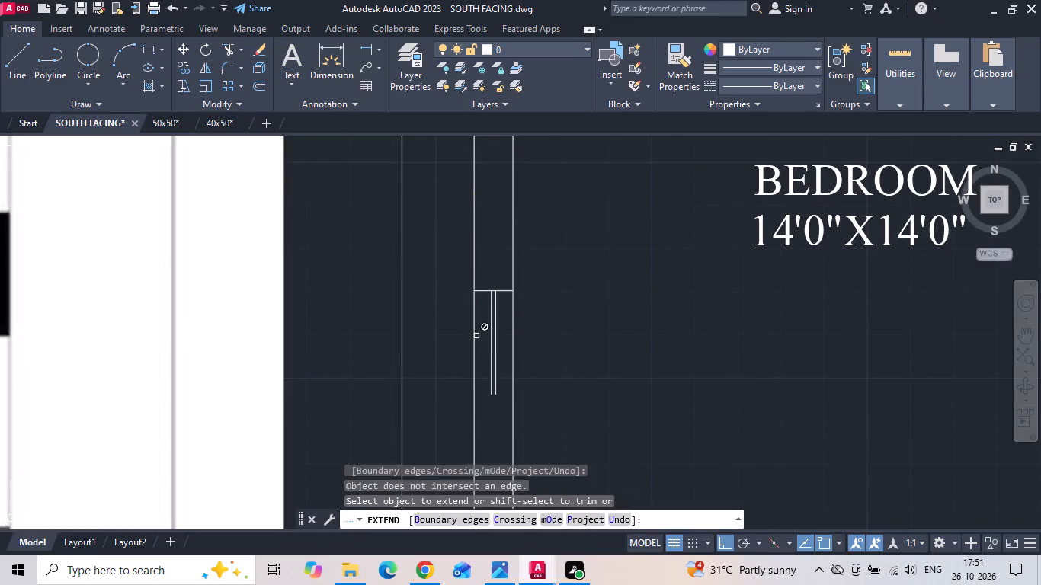
pyautogui.click(485, 355)
pyautogui.click(488, 357)
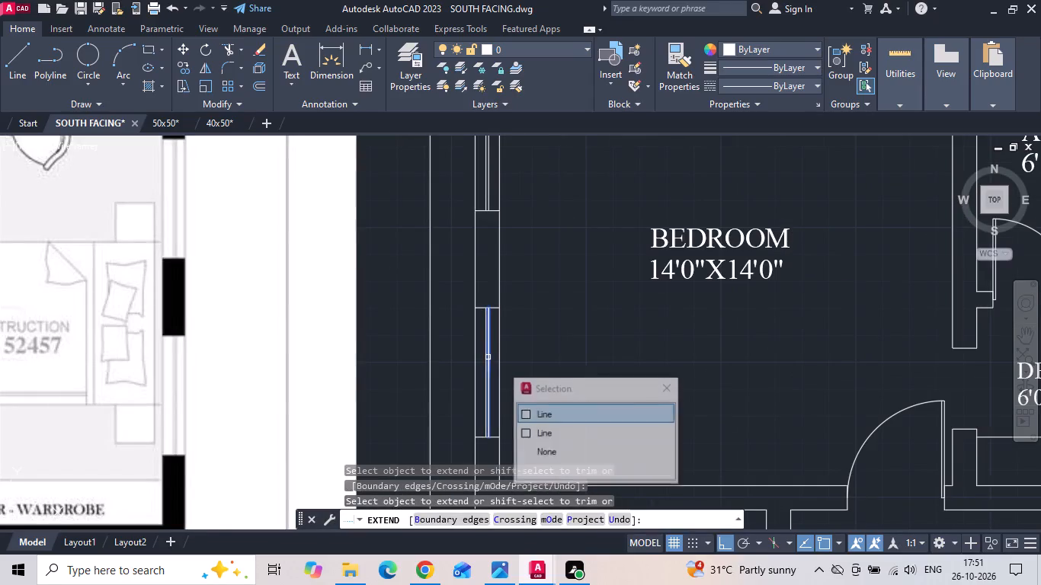
# Extend the glazing lines in both east-wall windows of the 11'6"X14'0" bedroom to their south jambs.
pyautogui.scroll(-2, 460, 355)
pyautogui.scroll(-2, 287, 307)
pyautogui.scroll(2, 687, 336)
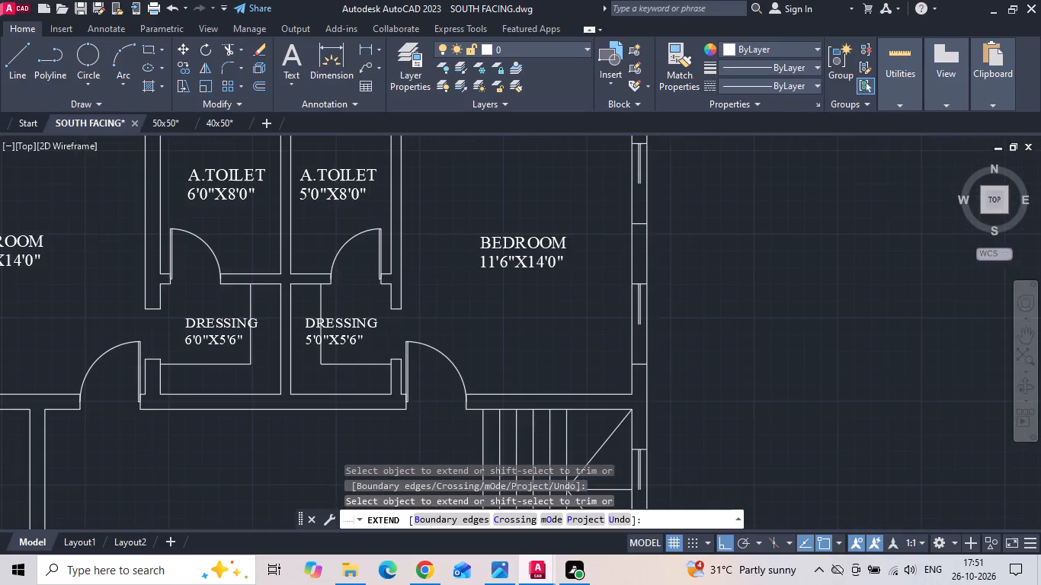
pyautogui.click(642, 321)
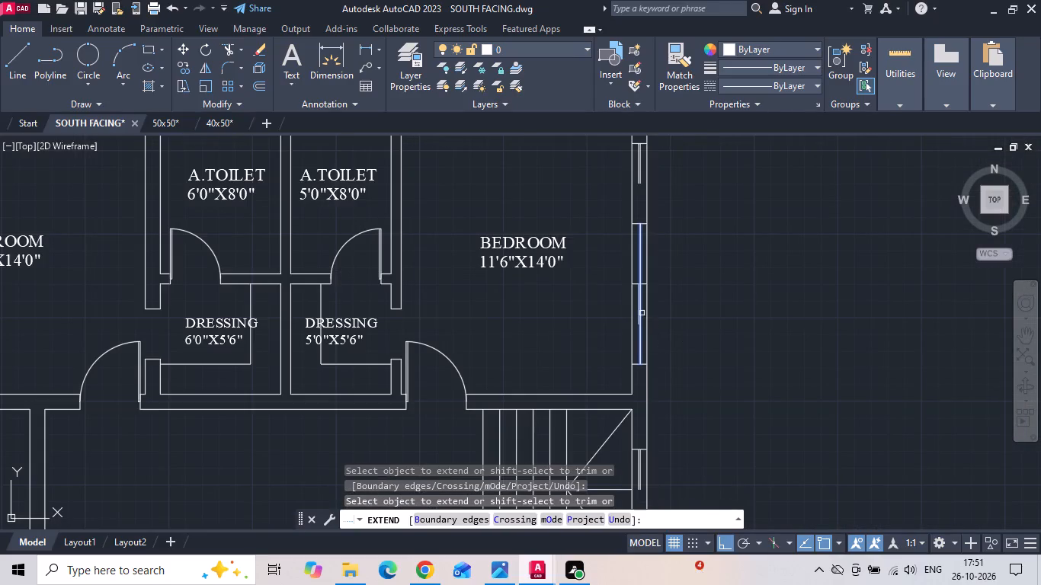
pyautogui.click(637, 324)
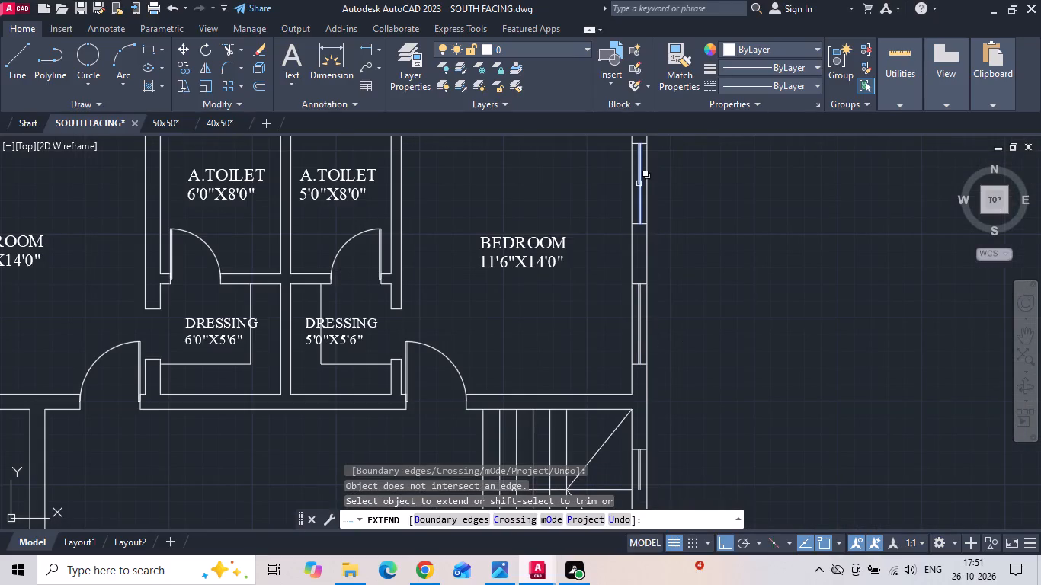
pyautogui.click(639, 182)
pyautogui.click(637, 173)
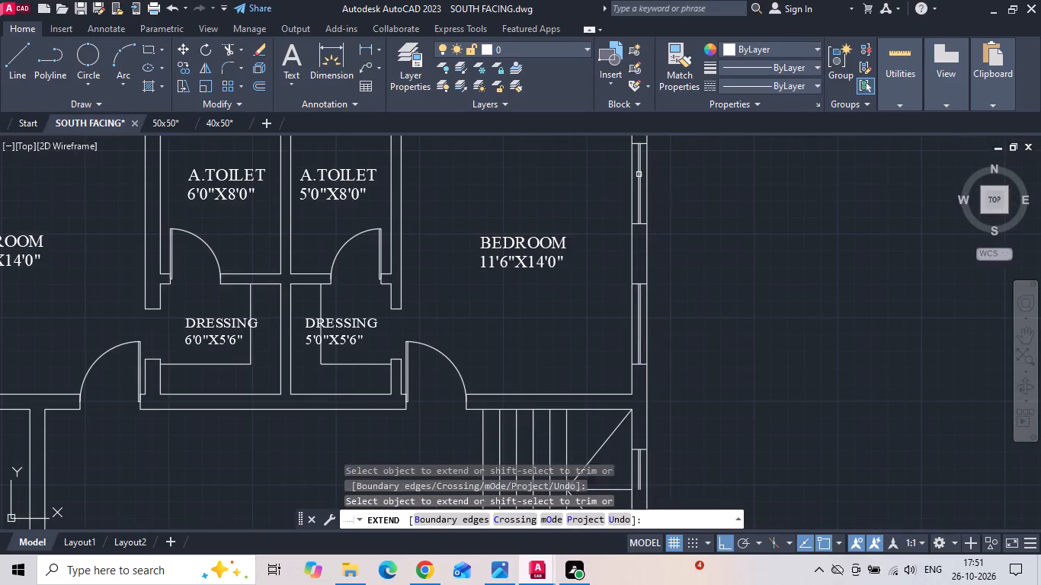
pyautogui.press('Escape')
# Extend the staircase window's two glazing lines to its south jamb and save the drawing.
pyautogui.scroll(-1, 500, 303)
pyautogui.moveTo(520, 407); pyautogui.dragTo(532, 295, button='middle')
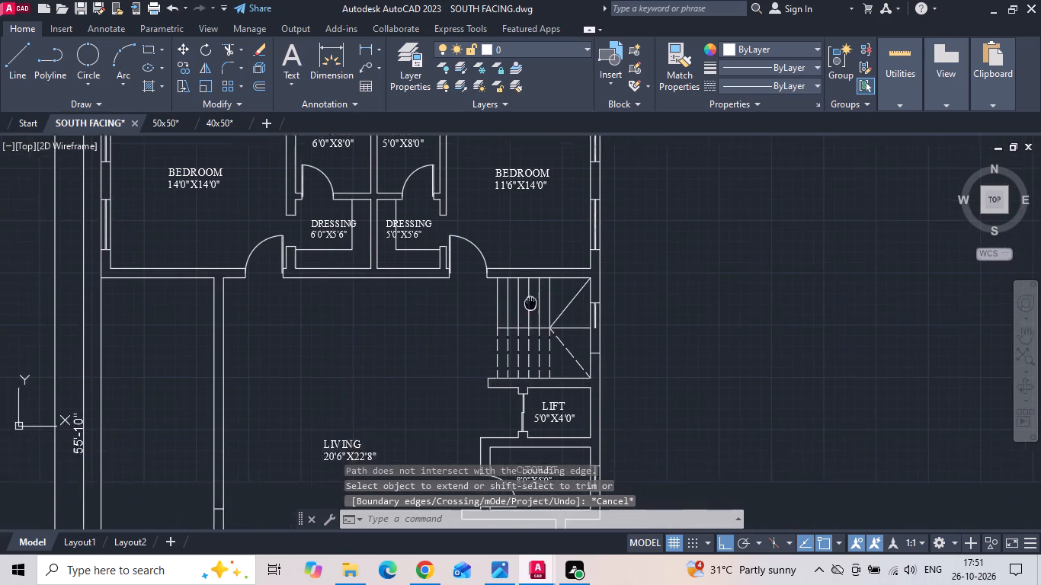
pyautogui.moveTo(532, 295); pyautogui.dragTo(533, 287, button='middle')
pyautogui.press('e')
pyautogui.press('x')
pyautogui.press('space')
pyautogui.scroll(1, 605, 350)
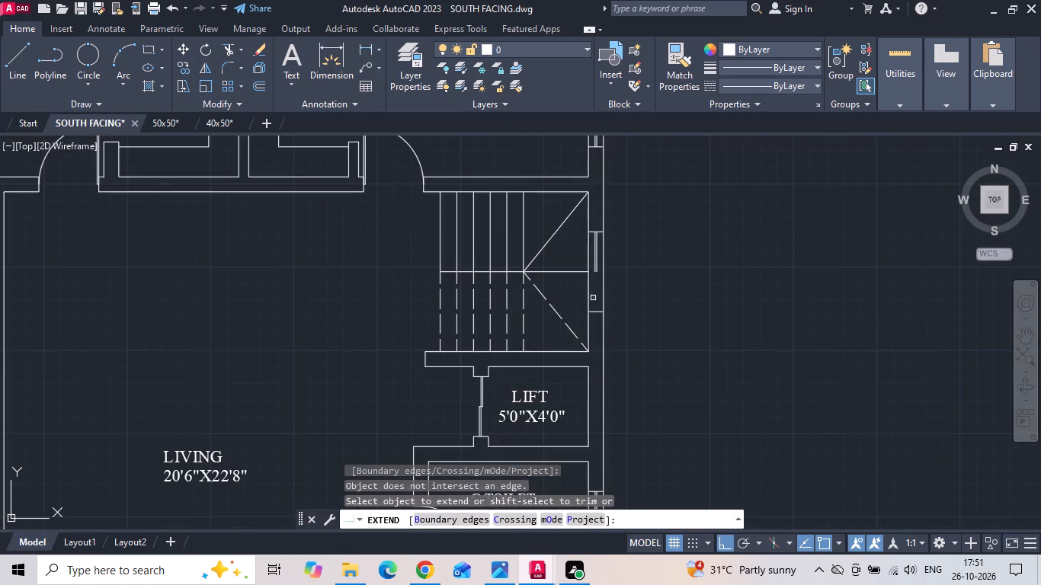
pyautogui.scroll(1, 585, 275)
pyautogui.click(601, 264)
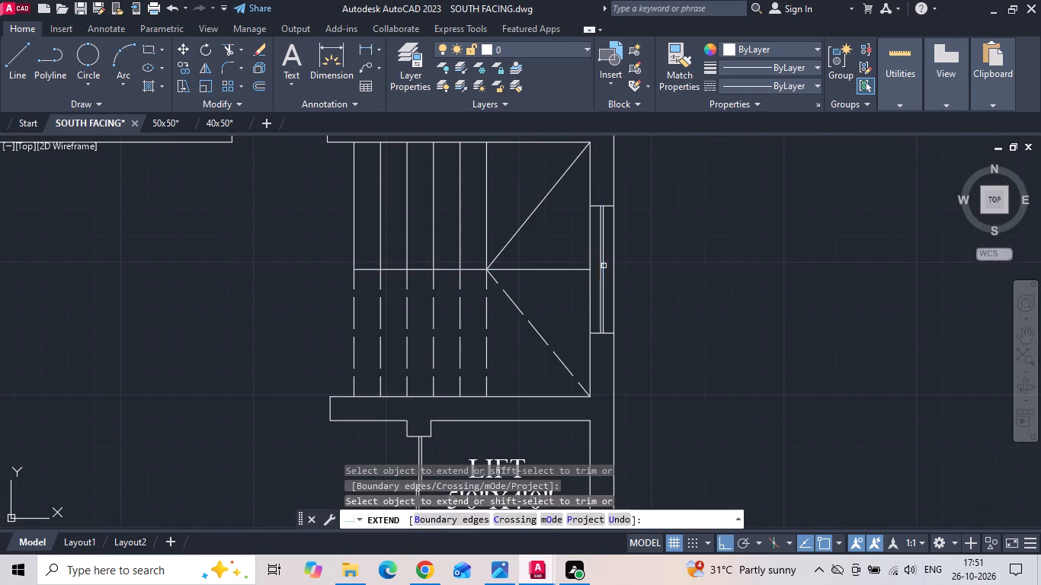
pyautogui.click(604, 266)
pyautogui.press('Escape')
pyautogui.hotkey('ctrl', 's')
# Draw a vertical guide line from the breakfast counter to the dining room's north wall and a horizontal one from its midpoint across the east wall.
pyautogui.scroll(-1, 636, 281)
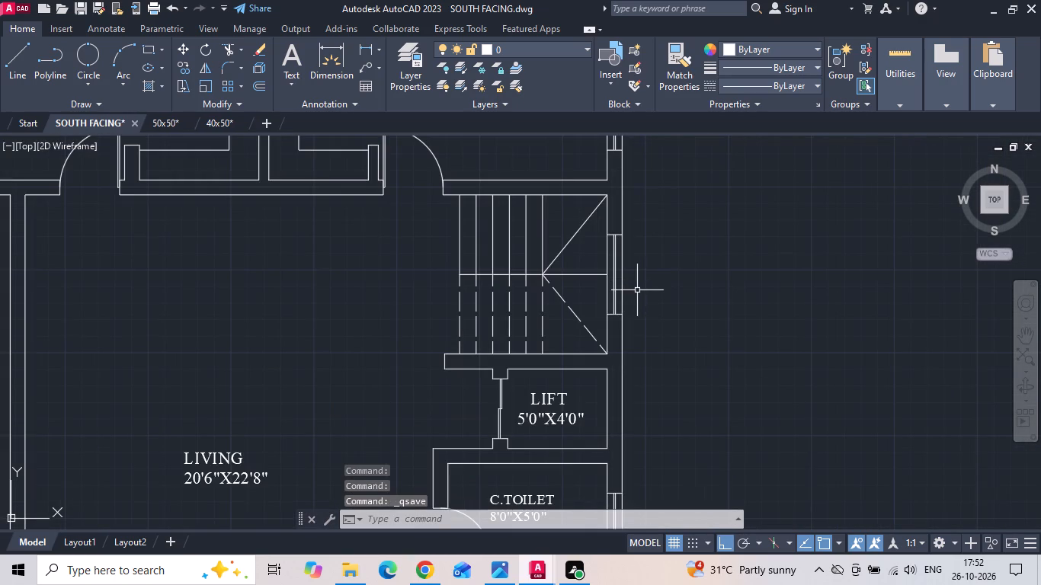
pyautogui.scroll(-2, 645, 290)
pyautogui.moveTo(613, 333); pyautogui.dragTo(579, 235, button='middle')
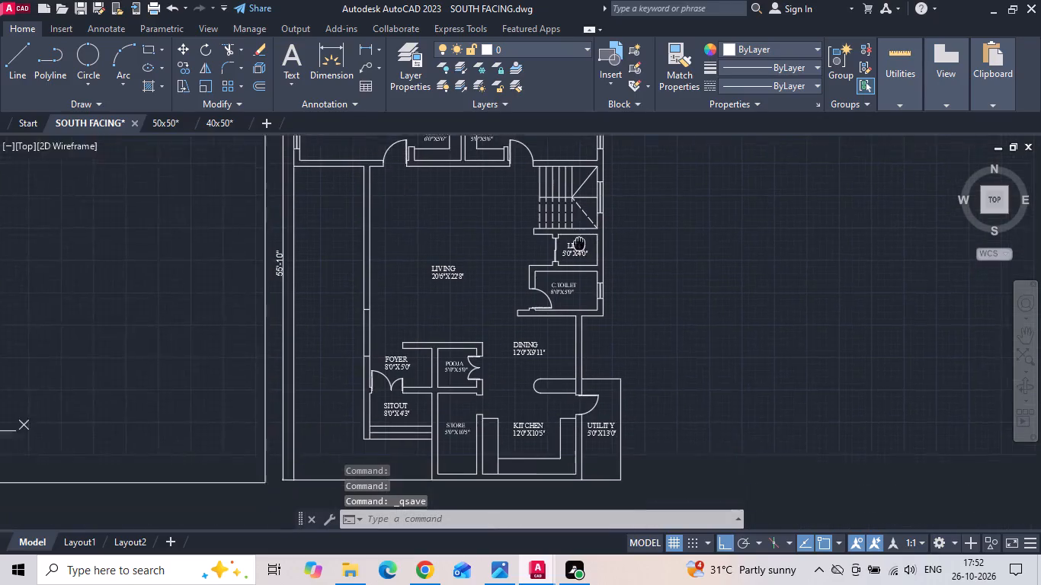
pyautogui.moveTo(579, 235); pyautogui.dragTo(579, 229, button='middle')
pyautogui.scroll(1, 169, 337)
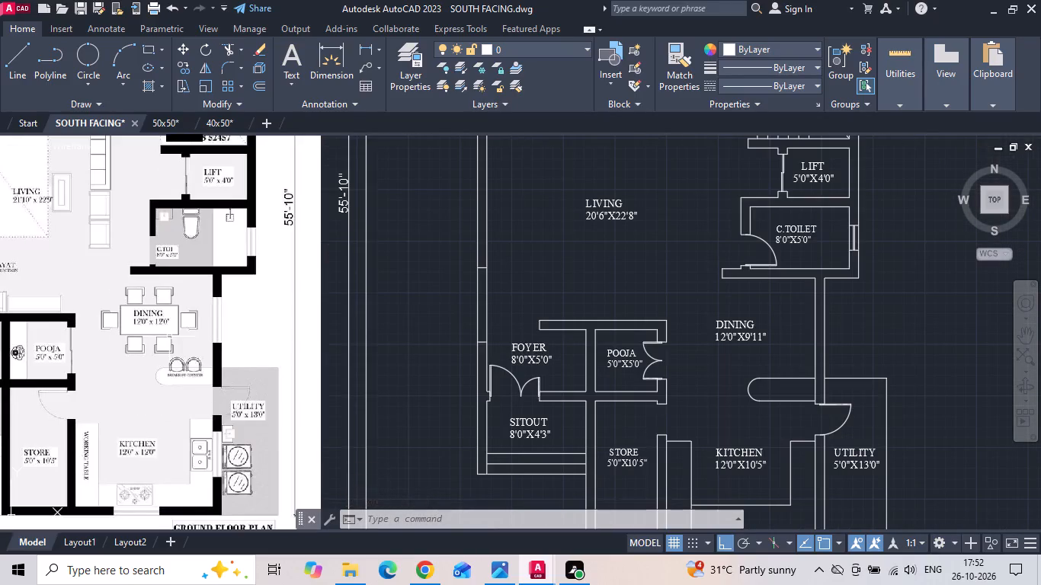
pyautogui.moveTo(328, 337); pyautogui.dragTo(130, 343, button='middle')
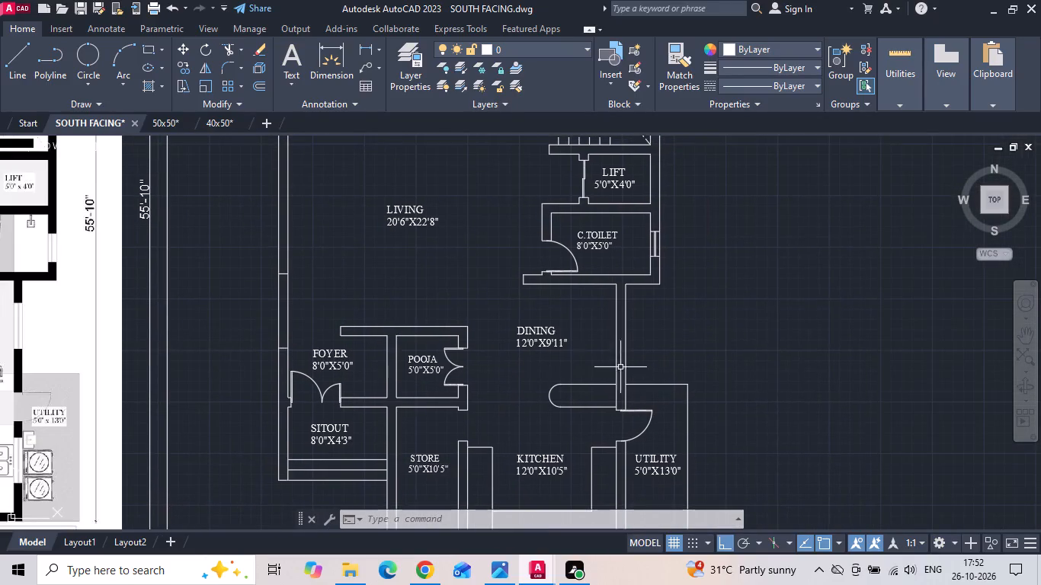
pyautogui.scroll(1, 637, 369)
pyautogui.press('l')
pyautogui.press('space')
pyautogui.click(579, 391)
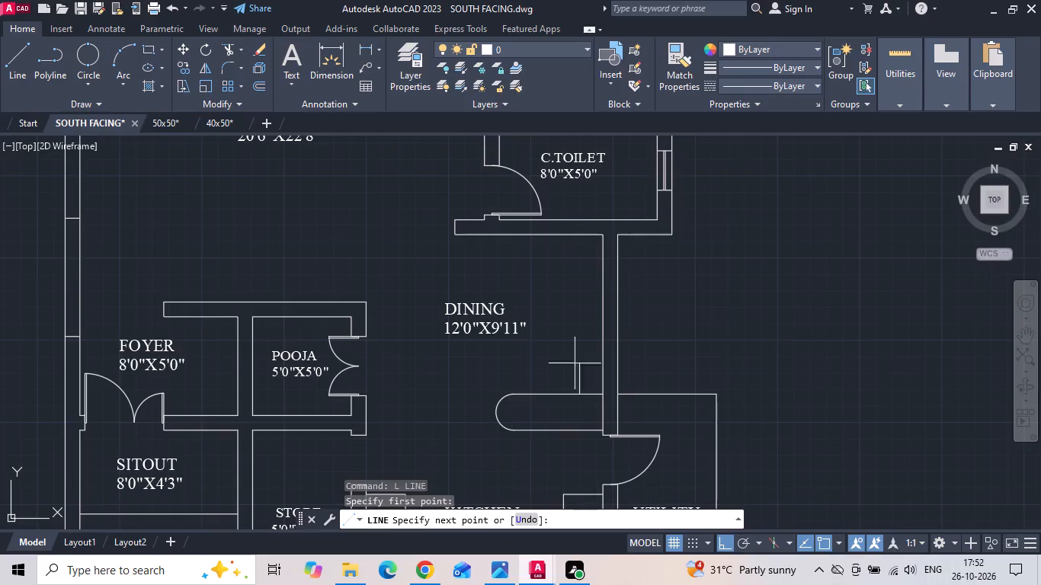
pyautogui.click(576, 236)
pyautogui.press('Escape')
pyautogui.press('l')
pyautogui.press('space')
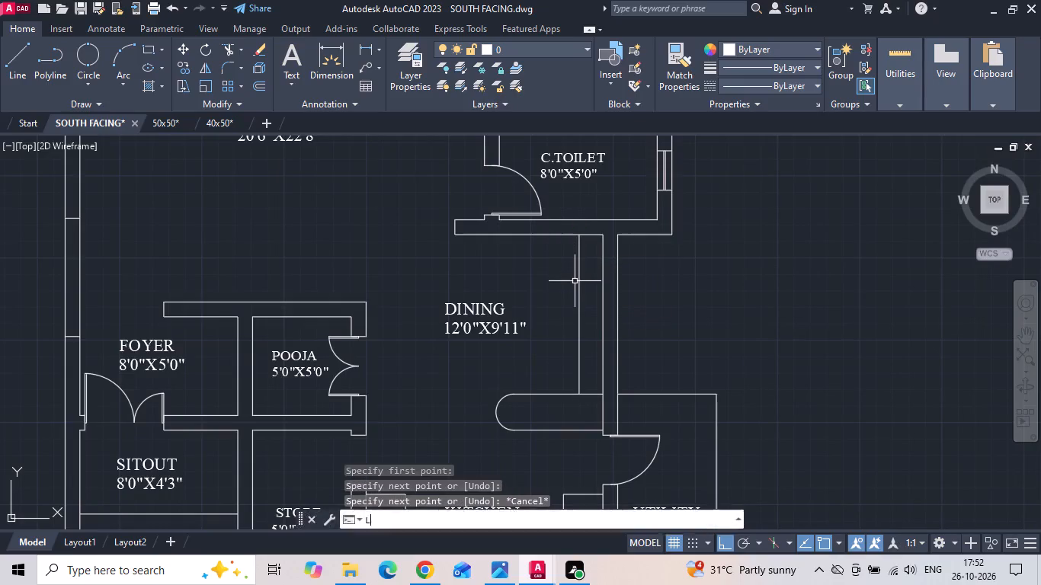
pyautogui.moveTo(576, 312); pyautogui.dragTo(586, 315)
pyautogui.click(671, 315)
pyautogui.press('Escape')
# Copy the staircase window with its jambs and glazing to the dining room's east wall, centred on the horizontal guide line.
pyautogui.scroll(-2, 591, 344)
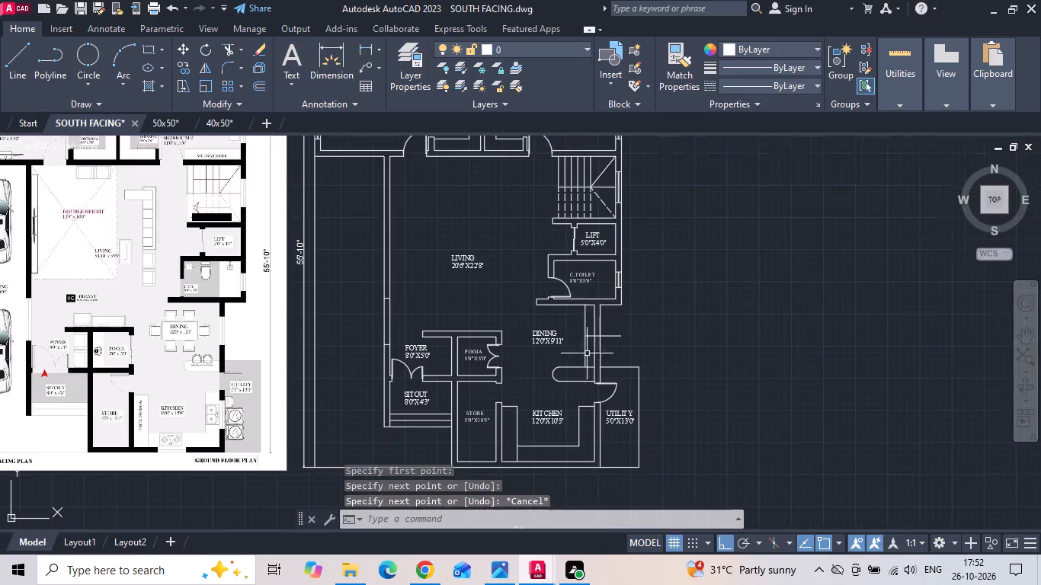
pyautogui.scroll(2, 610, 187)
pyautogui.click(612, 154)
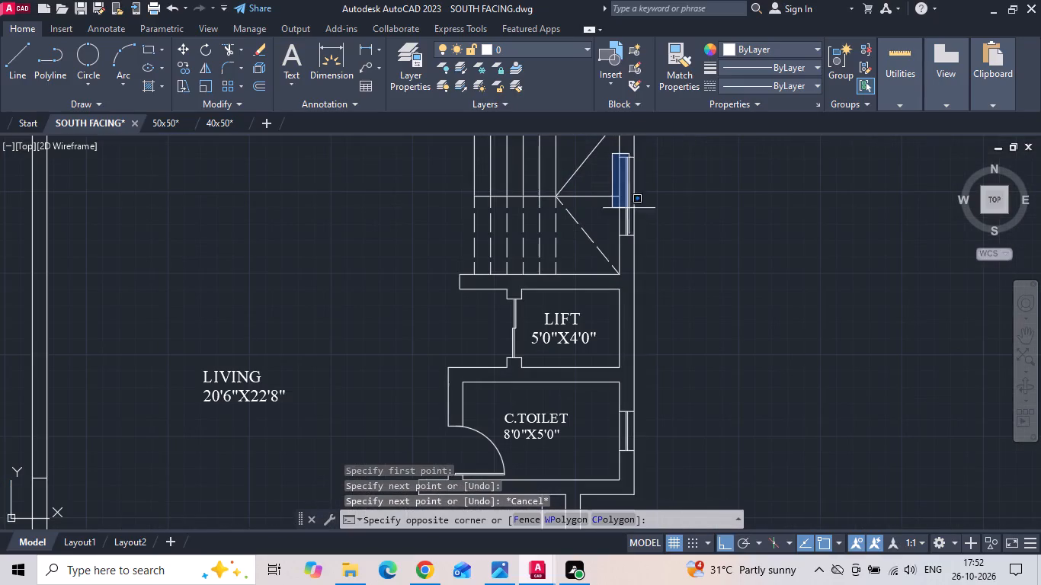
pyautogui.click(671, 242)
pyautogui.rightClick(671, 242)
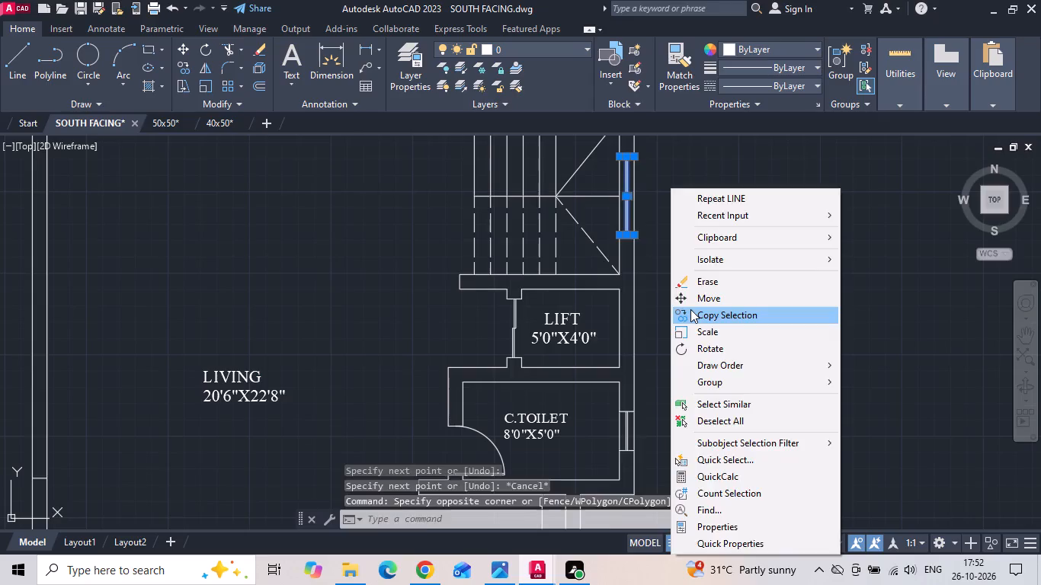
pyautogui.click(690, 309)
pyautogui.click(620, 196)
pyautogui.scroll(-1, 620, 195)
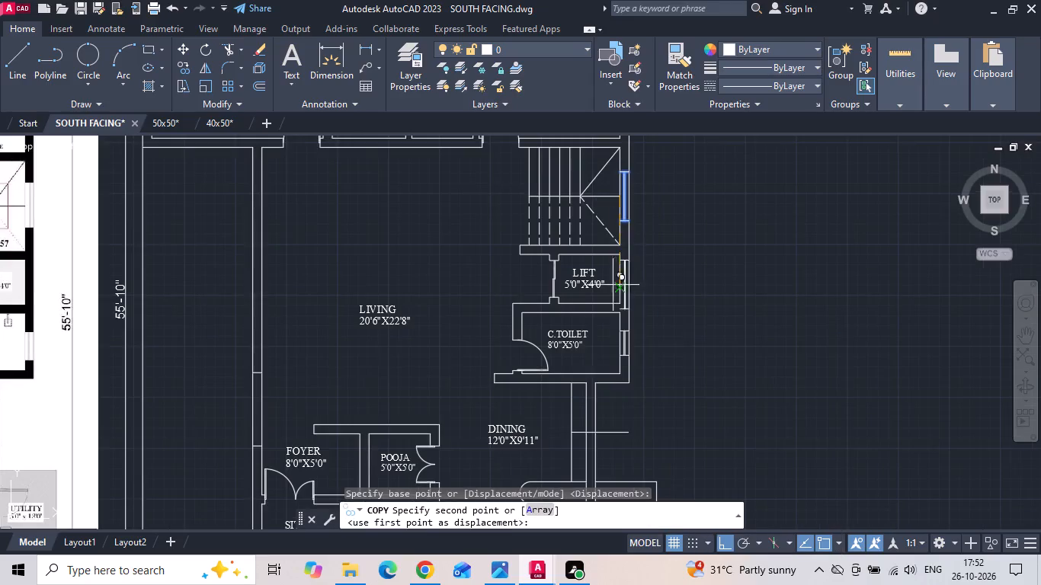
pyautogui.scroll(2, 583, 434)
pyautogui.click(589, 428)
pyautogui.press('Escape')
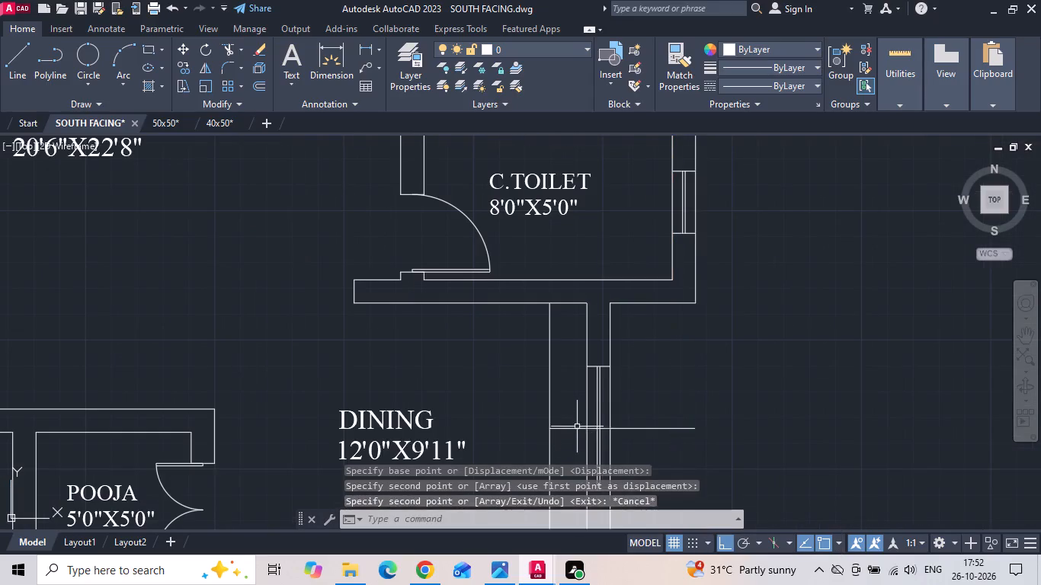
# Erase the two guide lines beside the dining room's east window.
pyautogui.moveTo(569, 417); pyautogui.dragTo(503, 445)
pyautogui.click(503, 445)
pyautogui.press('Delete')
# Offset the inner face of the kitchen's west wall 4' east, and offset the resulting line another 4' east.
pyautogui.scroll(-1, 690, 277)
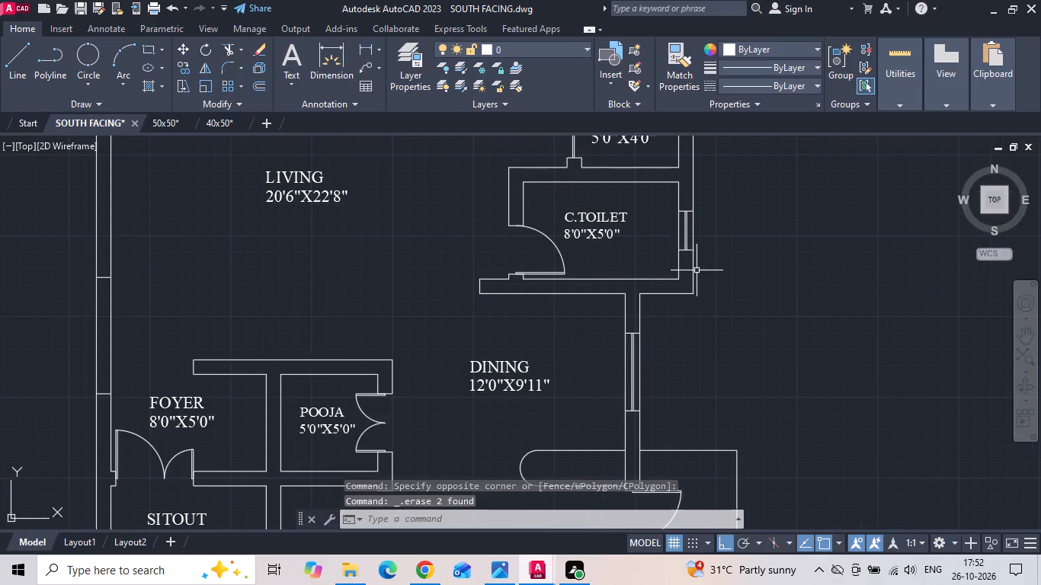
pyautogui.scroll(-2, 697, 270)
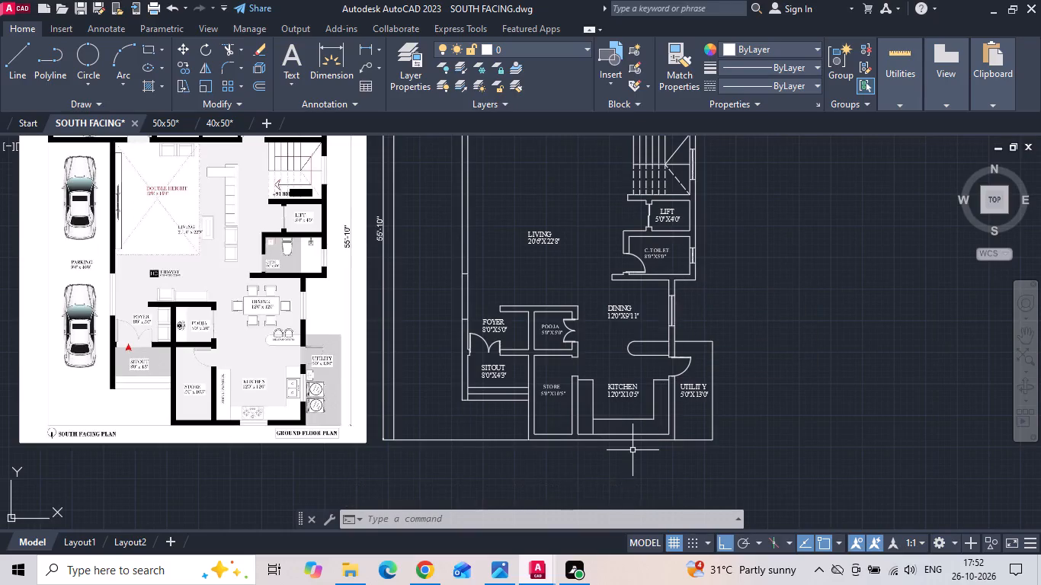
pyautogui.scroll(1, 629, 444)
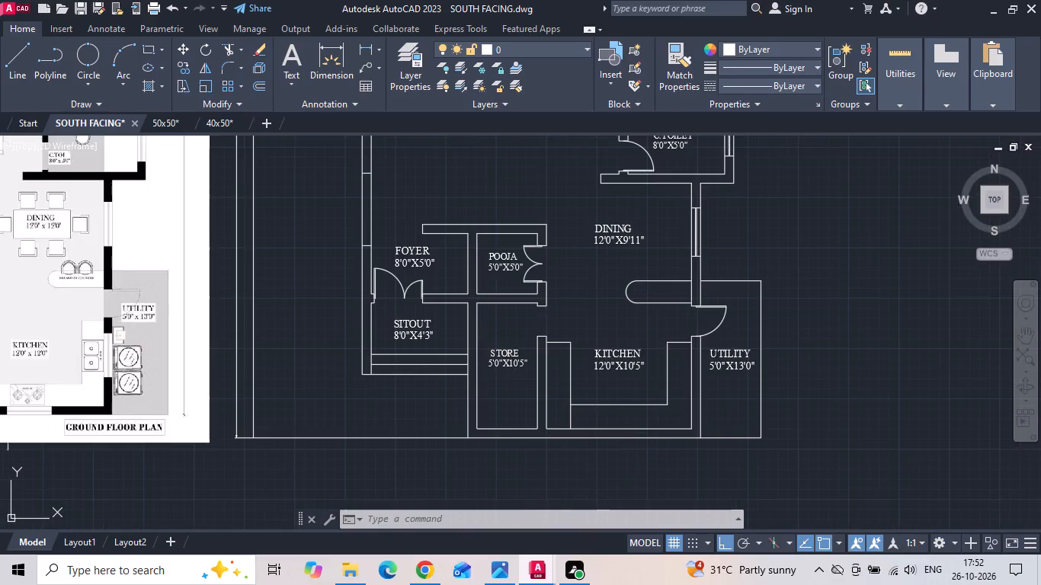
pyautogui.moveTo(8, 424); pyautogui.dragTo(332, 338, button='middle')
pyautogui.scroll(1, 332, 338)
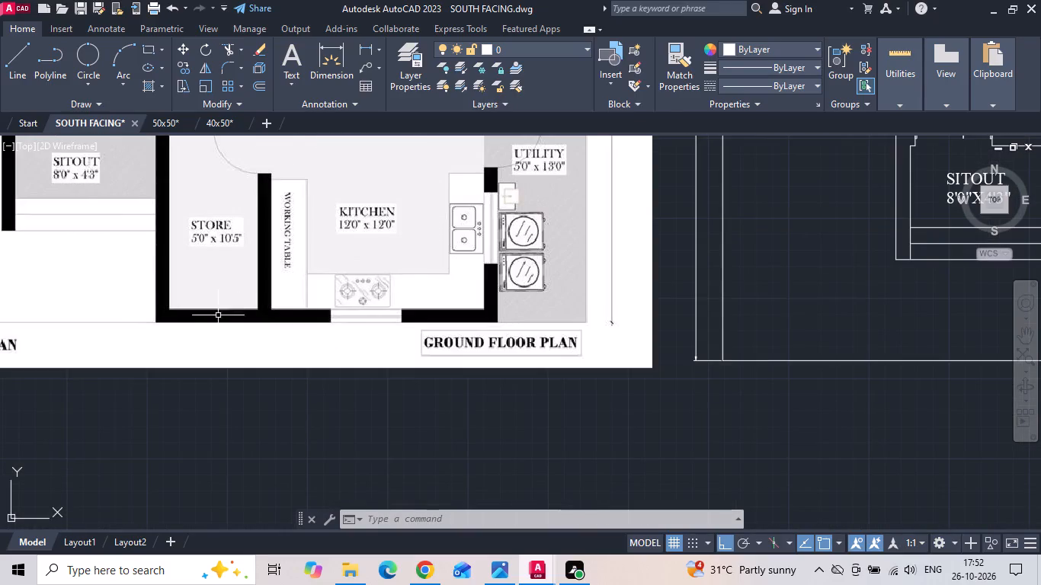
pyautogui.scroll(-1, 181, 307)
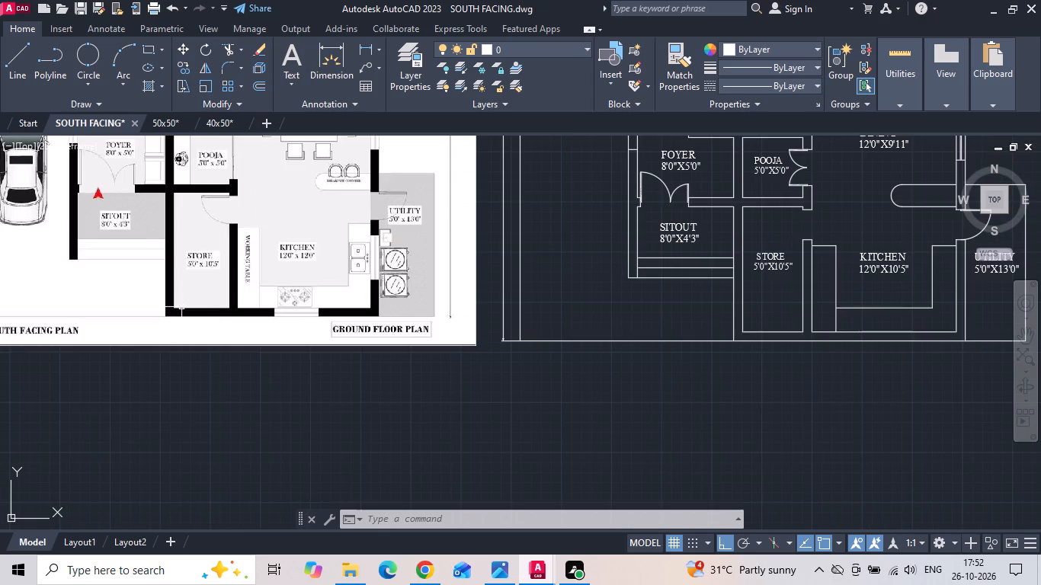
pyautogui.moveTo(422, 306); pyautogui.dragTo(82, 297, button='middle')
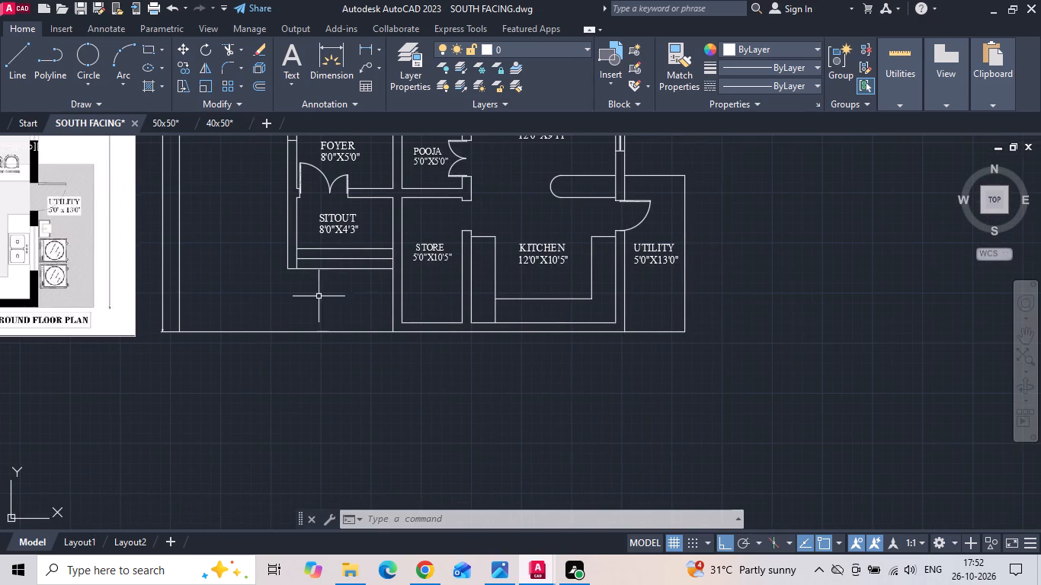
pyautogui.scroll(1, 549, 316)
pyautogui.write("O 4'")
pyautogui.press('Return')
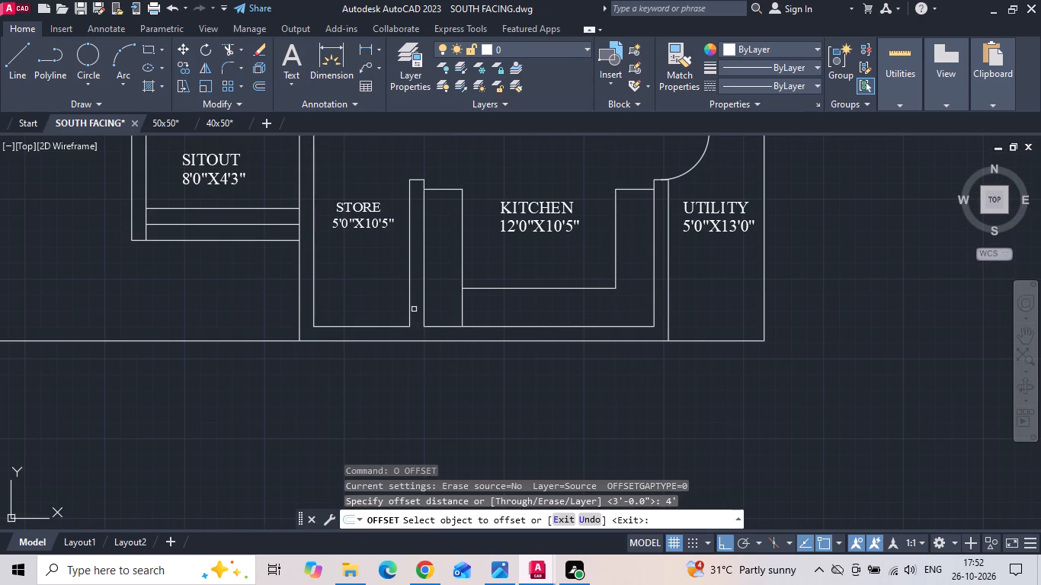
pyautogui.moveTo(422, 298); pyautogui.dragTo(429, 299)
pyautogui.click(530, 321)
pyautogui.click(500, 308)
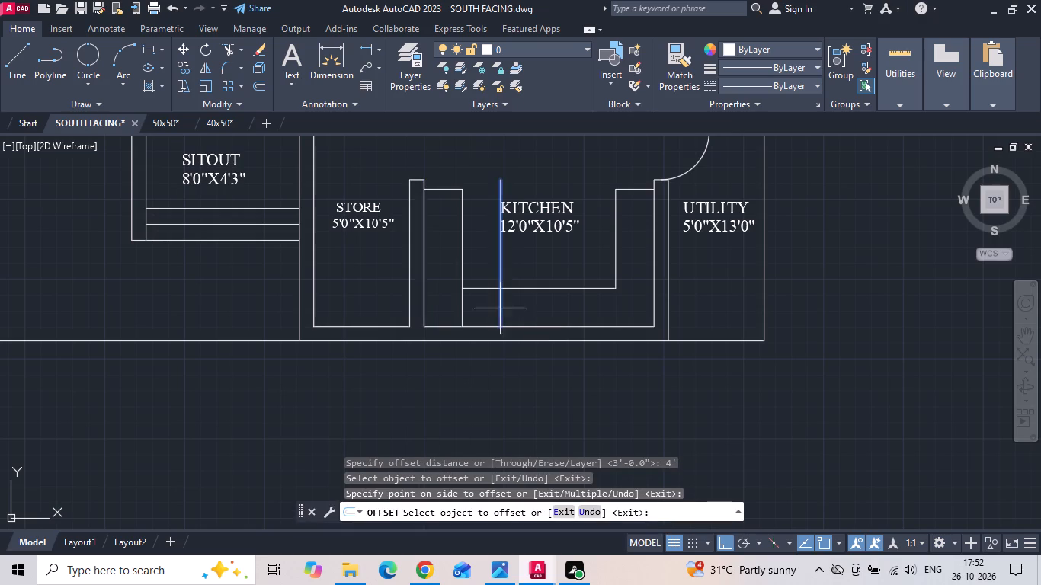
pyautogui.click(558, 313)
pyautogui.press('Escape')
# Extend the two offset lines in the kitchen to the outer face of the south wall.
pyautogui.write('EX')
pyautogui.press('space')
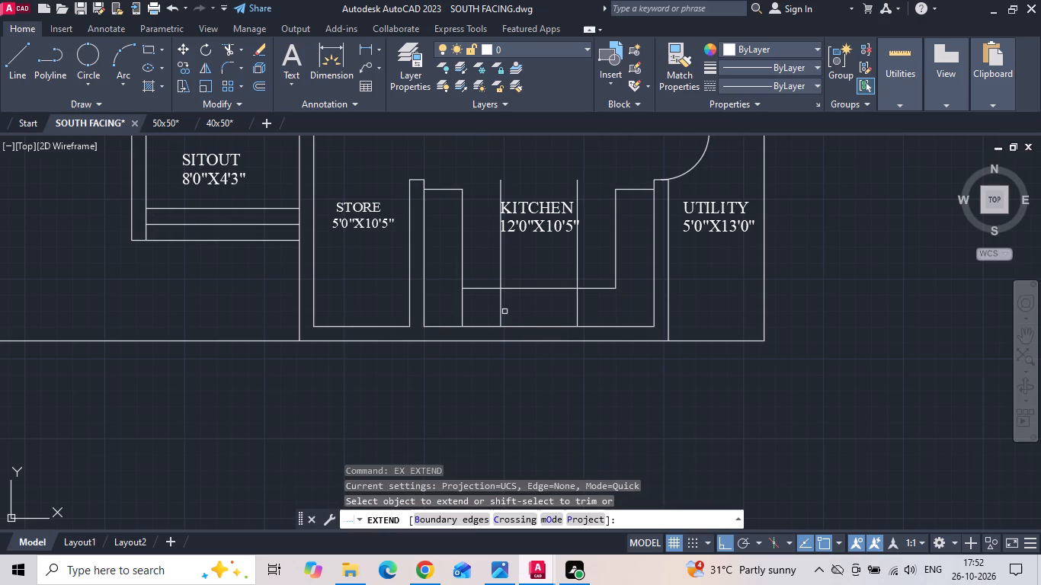
pyautogui.click(498, 311)
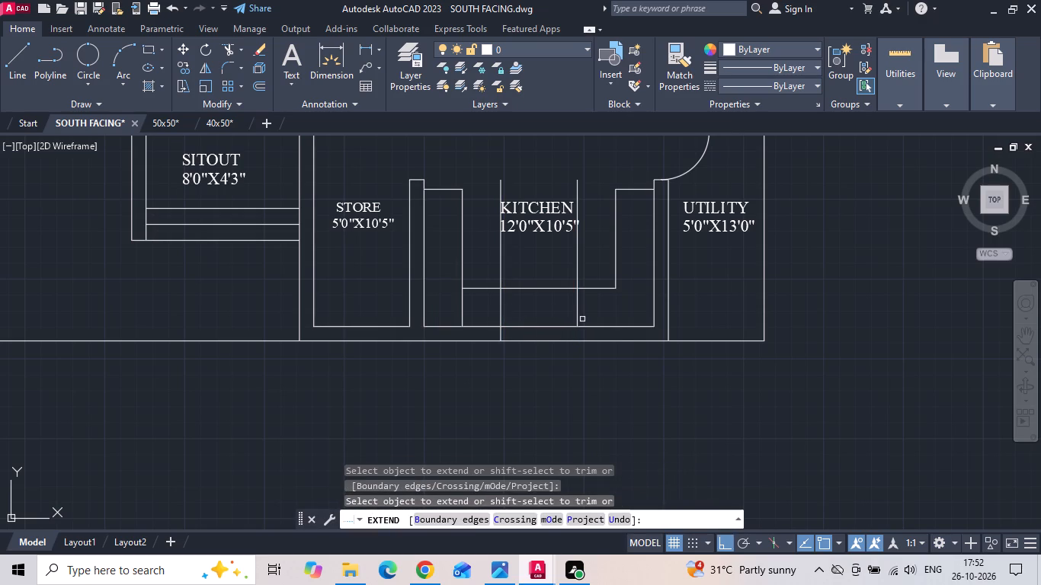
pyautogui.click(582, 319)
pyautogui.click(572, 315)
pyautogui.press('Escape')
# Trim and erase the parts of both offset lines inside the kitchen, keeping only the window jambs within the south wall.
pyautogui.write('TR')
pyautogui.press('space')
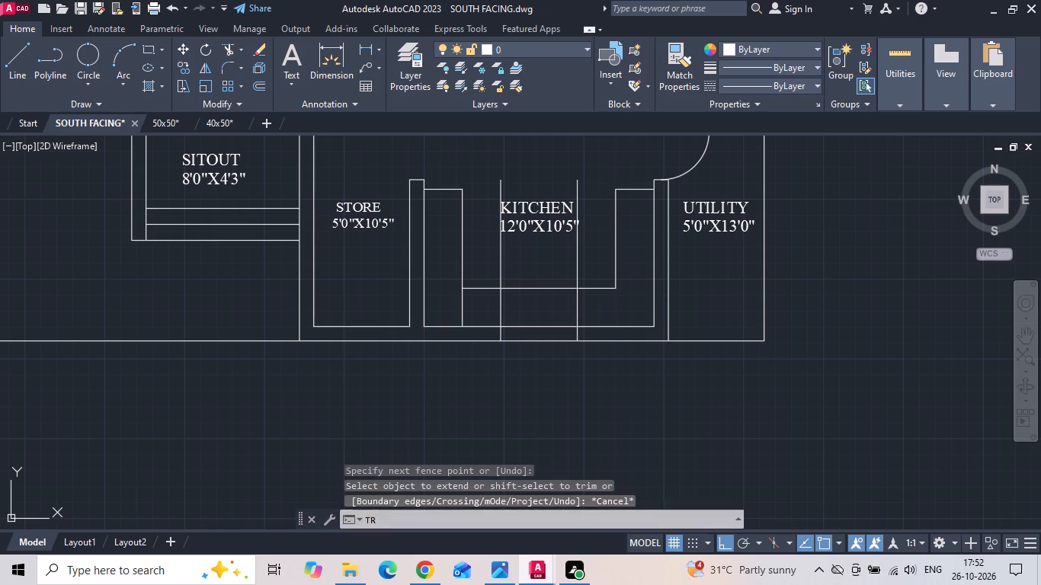
pyautogui.press('space')
pyautogui.click(495, 308)
pyautogui.click(587, 304)
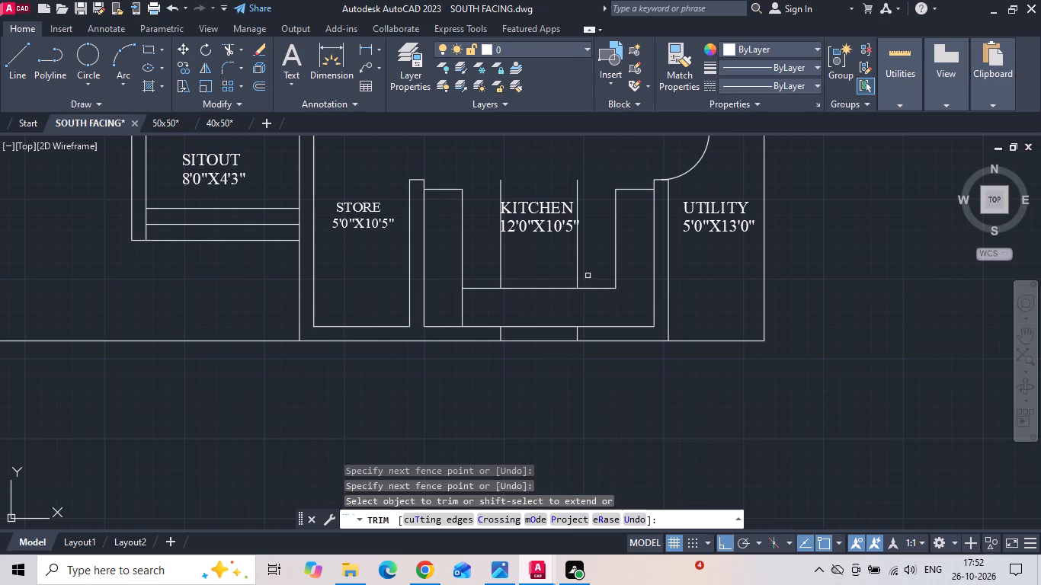
pyautogui.click(588, 276)
pyautogui.click(498, 268)
pyautogui.press('Escape')
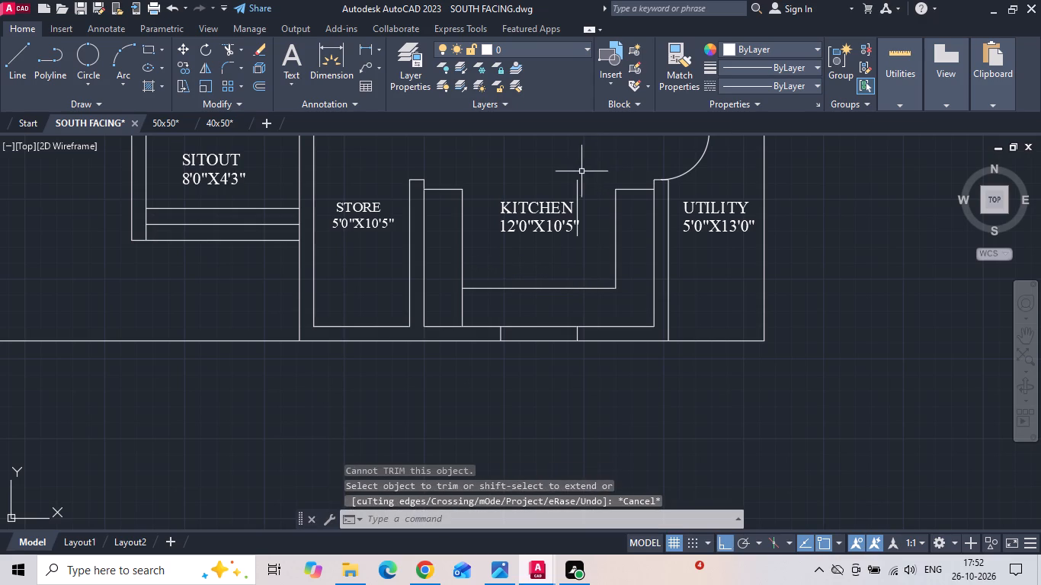
pyautogui.click(577, 184)
pyautogui.press('Delete')
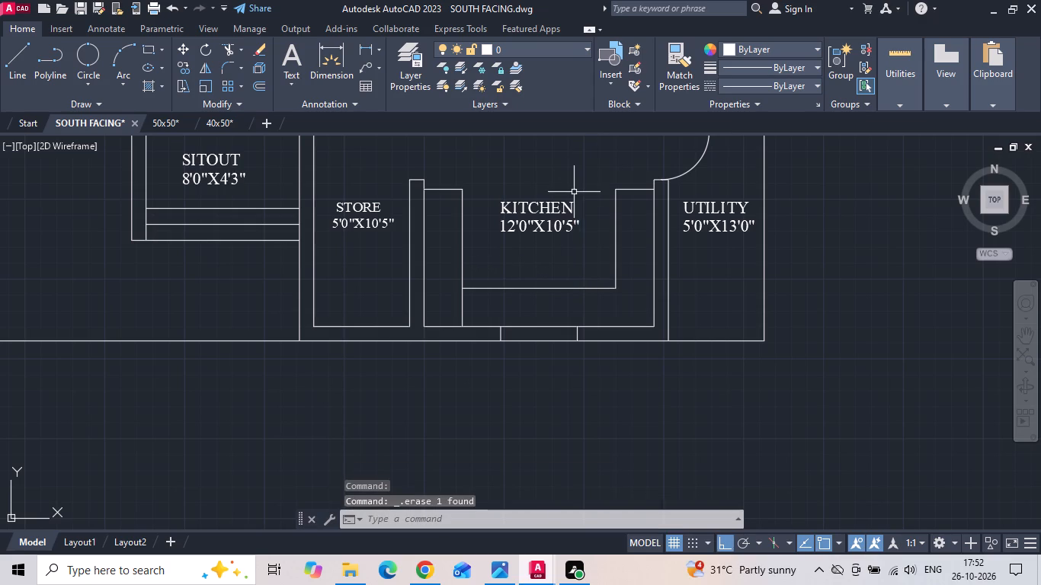
# Copy the inner face line of the kitchen's south wall 4" and 5" into the wall thickness as glazing lines.
pyautogui.scroll(1, 549, 328)
pyautogui.click(544, 327)
pyautogui.click(545, 321)
pyautogui.rightClick(545, 321)
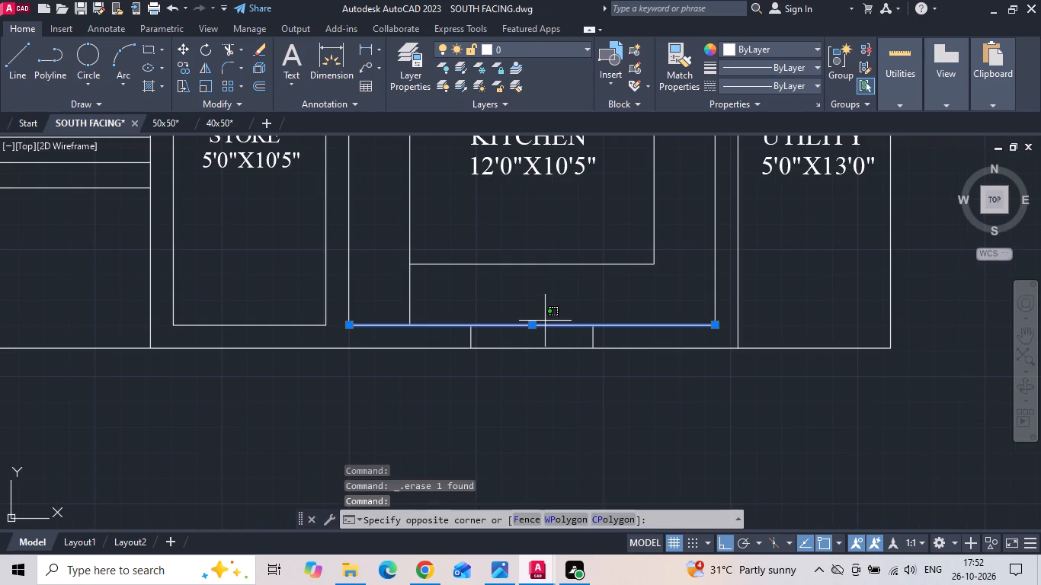
pyautogui.click(572, 290)
pyautogui.scroll(1, 552, 302)
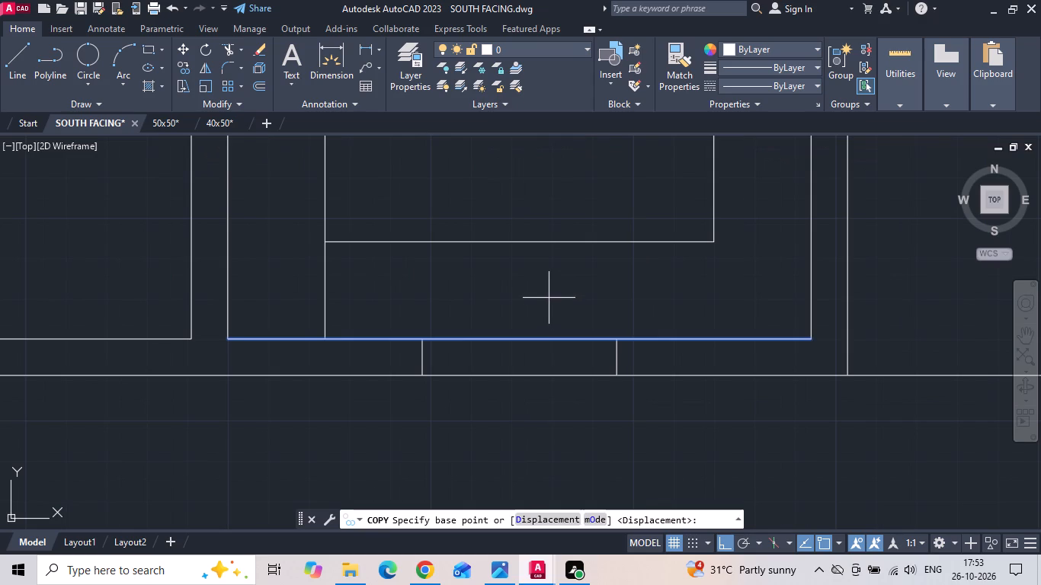
pyautogui.click(549, 298)
pyautogui.write('4 5')
pyautogui.press('space')
pyautogui.press('Escape')
# Trim both copied lines on either side of the kitchen's south window so they remain only between the jambs.
pyautogui.write('TR')
pyautogui.press('space')
pyautogui.click(400, 349)
pyautogui.click(386, 364)
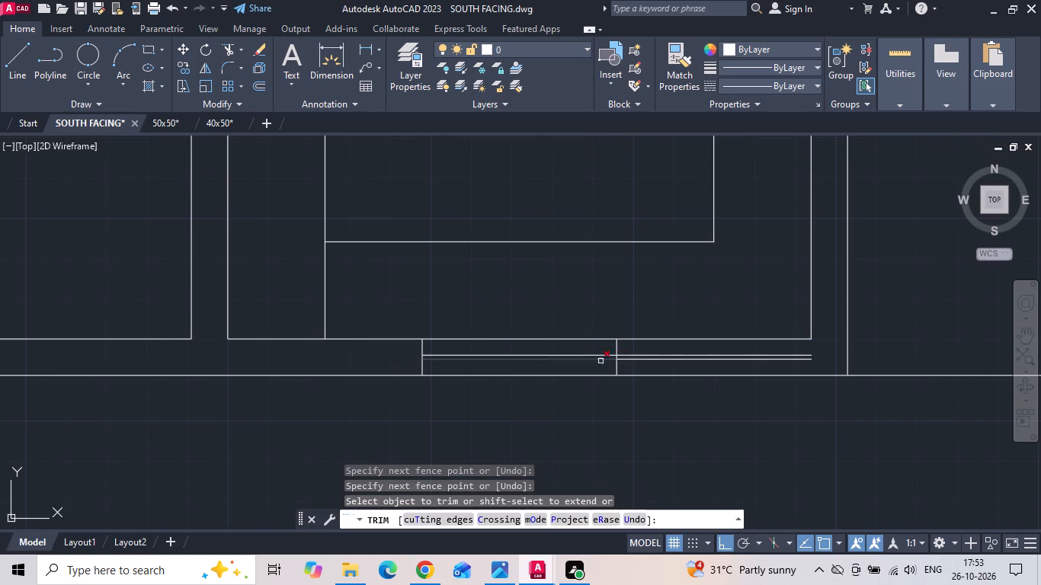
pyautogui.click(636, 359)
pyautogui.click(637, 355)
pyautogui.scroll(-3, 463, 438)
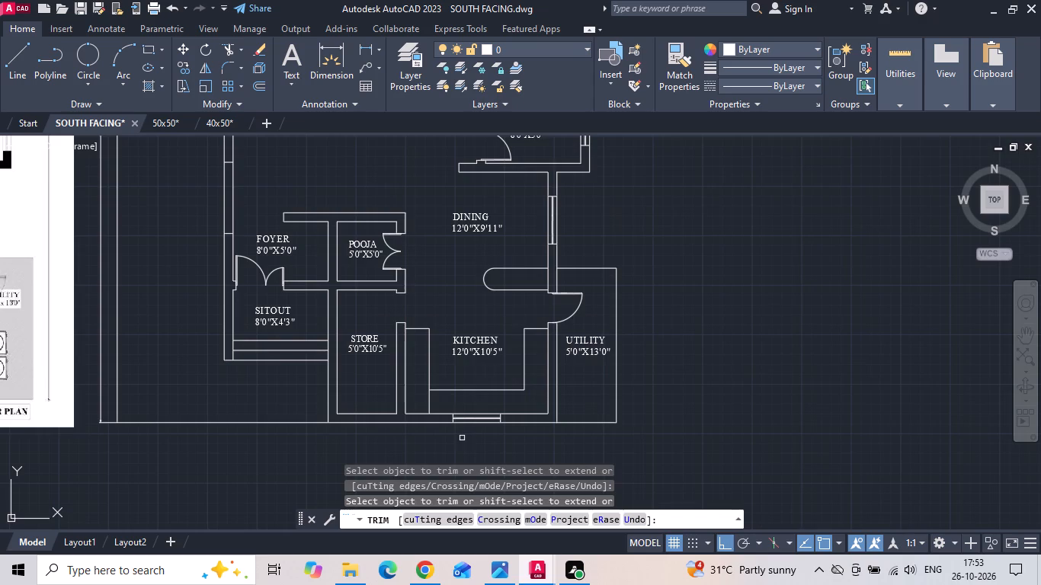
pyautogui.press('Escape')
# Copy the two glazing lines of the dining room's east window to the north jamb of the west wall window above the foyer.
pyautogui.scroll(-1, 471, 440)
pyautogui.moveTo(472, 435); pyautogui.dragTo(604, 424, button='middle')
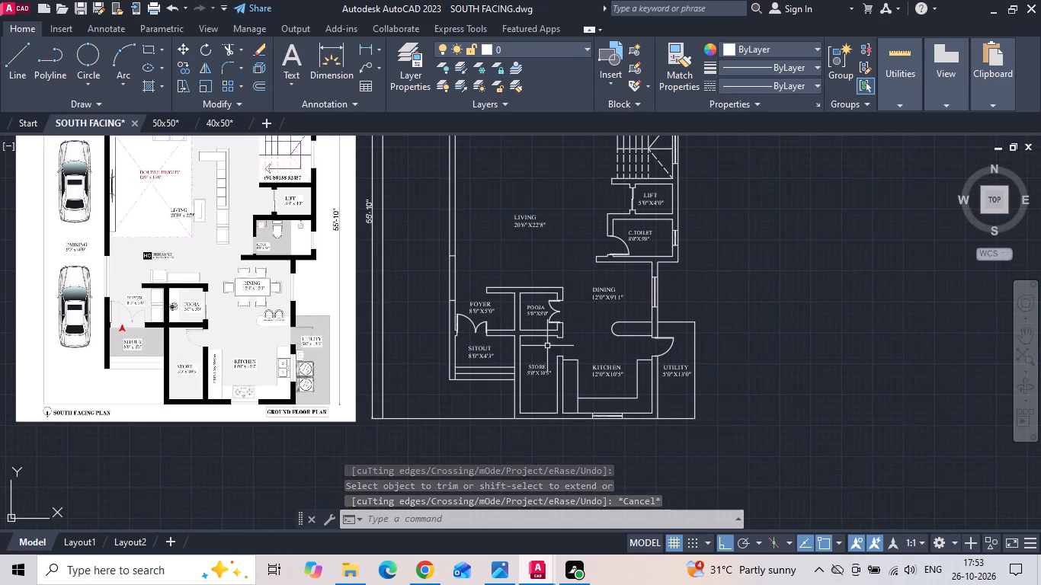
pyautogui.scroll(2, 668, 289)
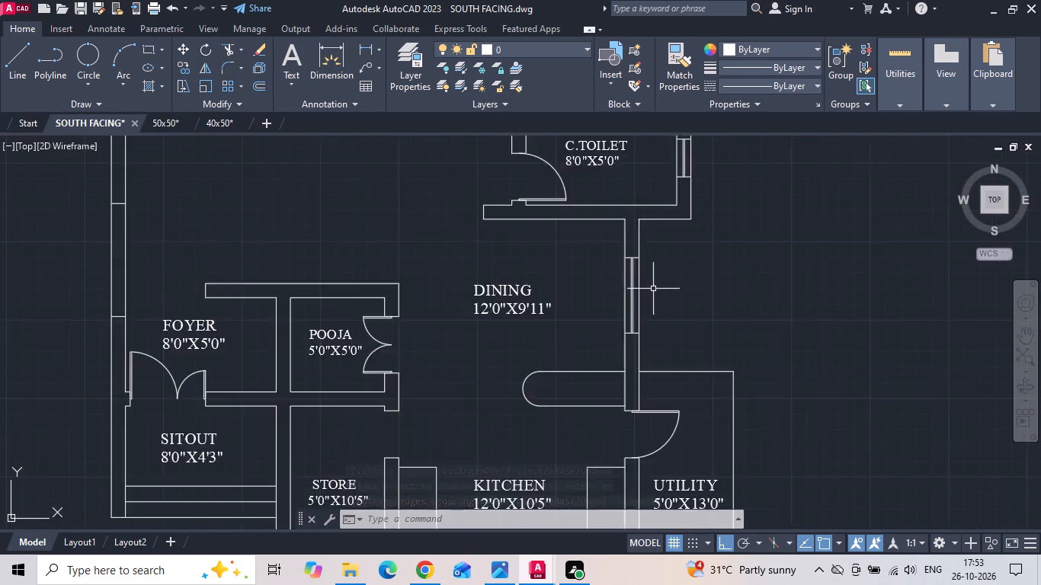
pyautogui.scroll(2, 645, 289)
pyautogui.click(625, 260)
pyautogui.click(613, 277)
pyautogui.rightClick(613, 277)
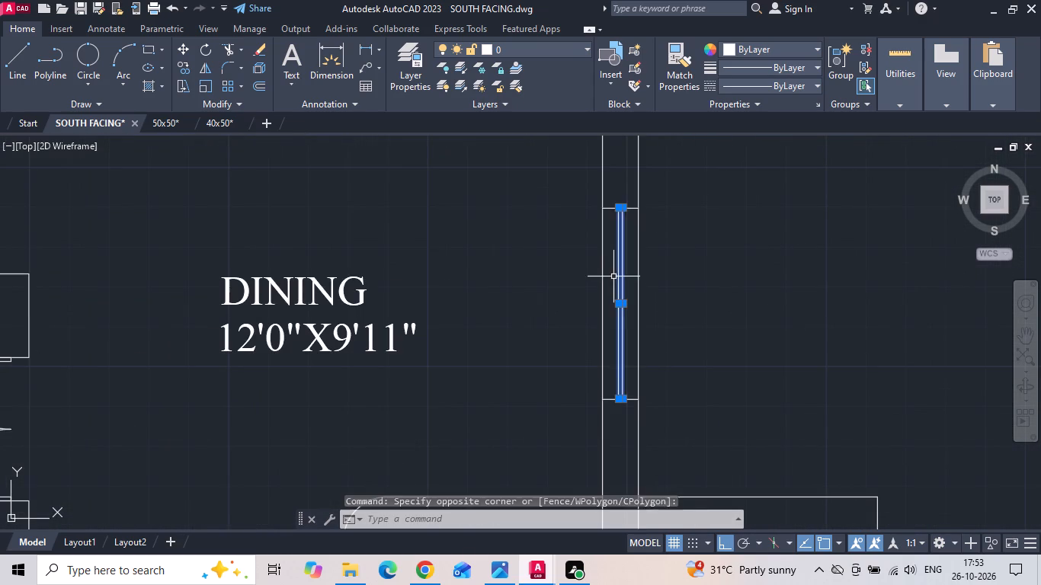
pyautogui.click(633, 315)
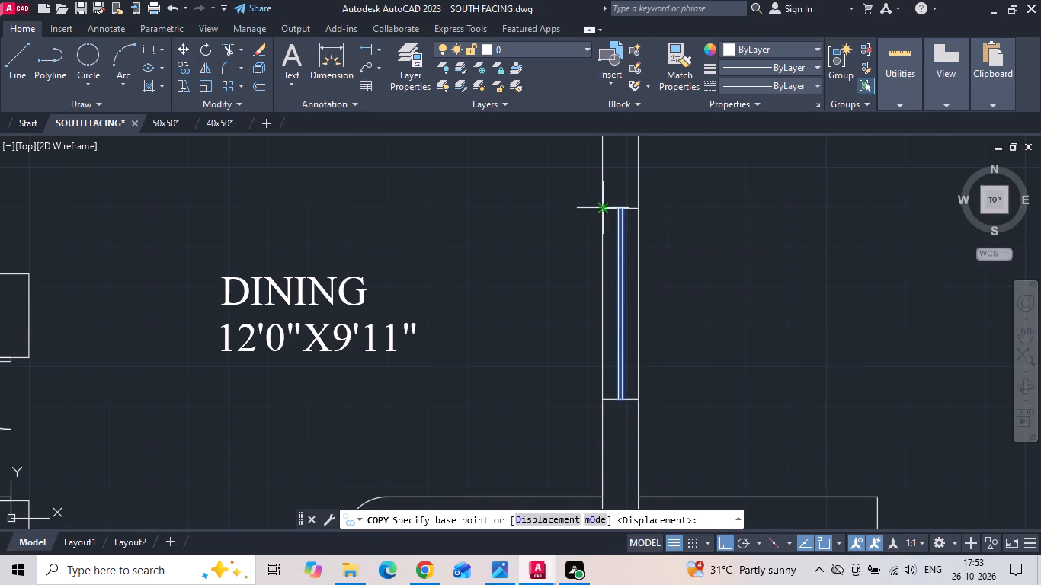
pyautogui.click(601, 208)
pyautogui.scroll(-3, 706, 262)
pyautogui.scroll(2, 310, 222)
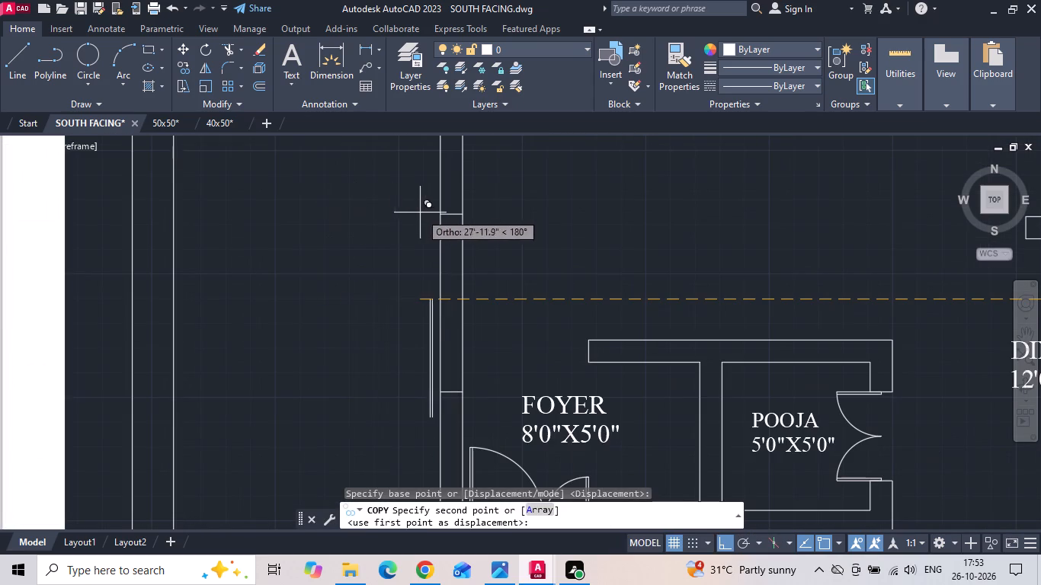
pyautogui.click(442, 213)
pyautogui.press('Escape')
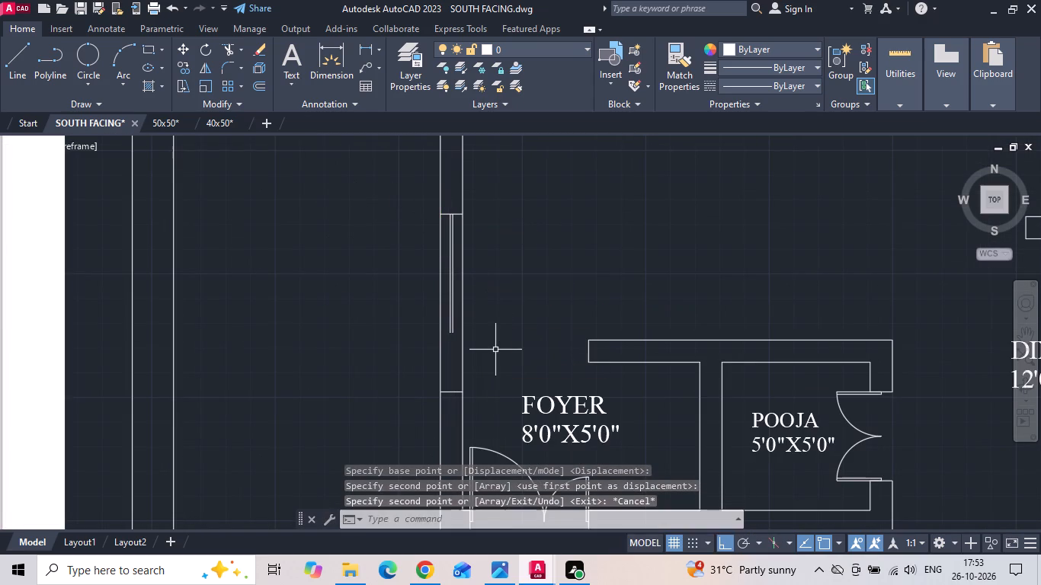
# Extend the copied glazing lines to the south jamb of the west wall window.
pyautogui.write('EX')
pyautogui.press('space')
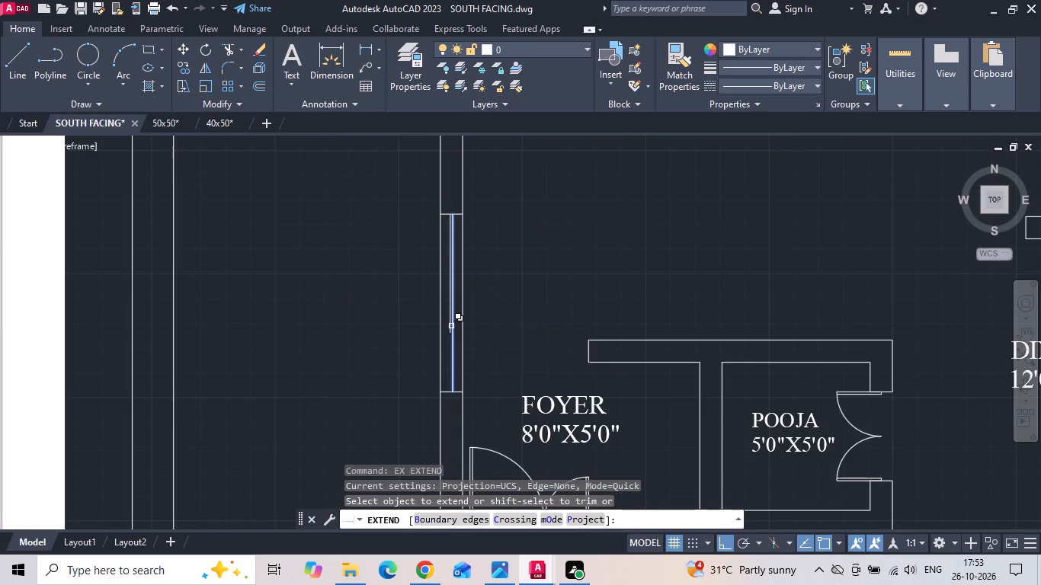
pyautogui.click(451, 326)
pyautogui.click(450, 331)
pyautogui.scroll(-2, 527, 273)
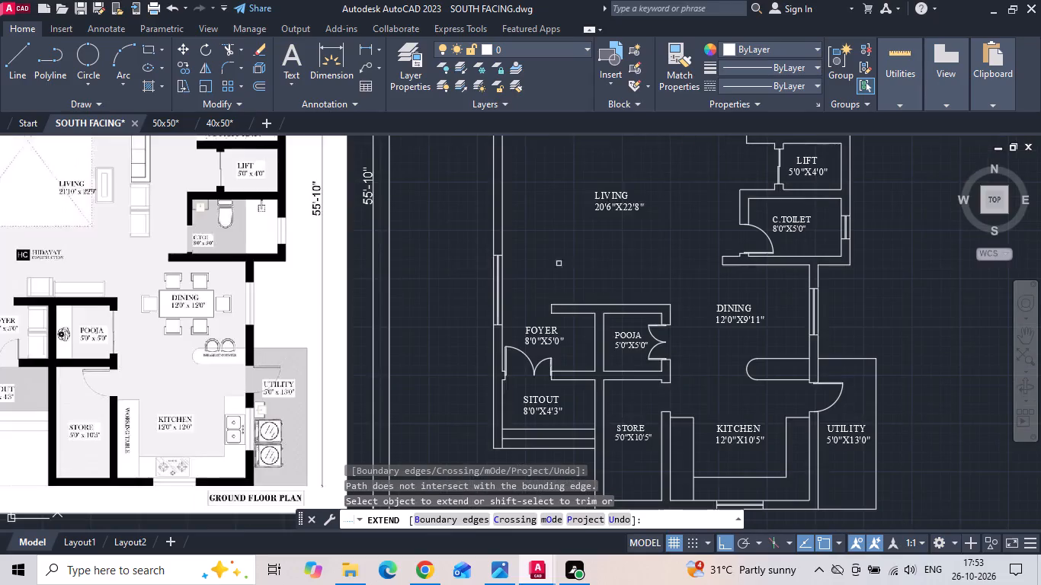
pyautogui.moveTo(571, 245); pyautogui.dragTo(500, 387, button='middle')
pyautogui.press('Escape')
# Copy the inner face line of the 14'0"X14'0" bedroom's north wall 4" and 5" into the wall thickness.
pyautogui.scroll(-1, 498, 388)
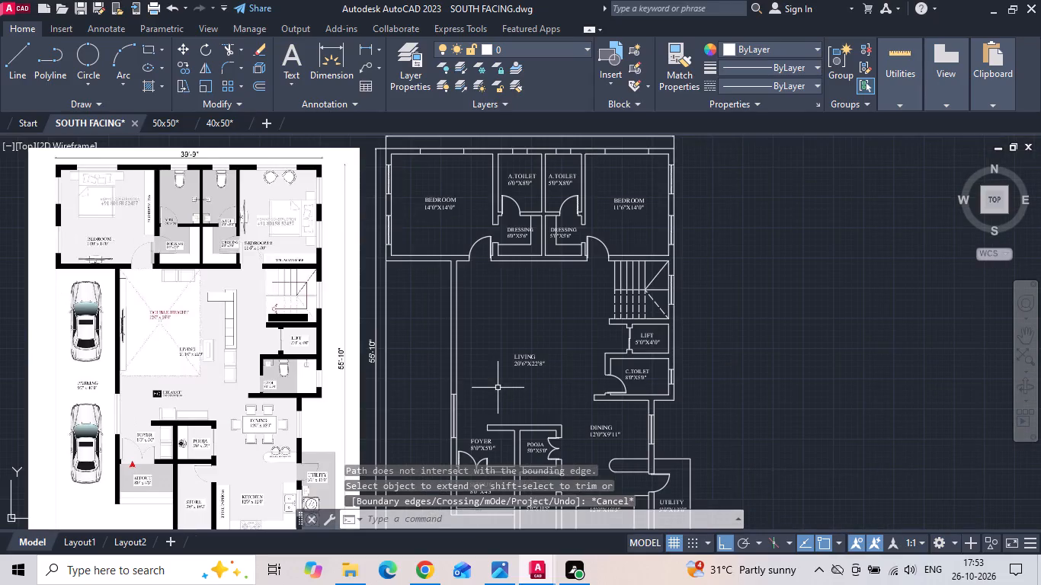
pyautogui.scroll(4, 447, 139)
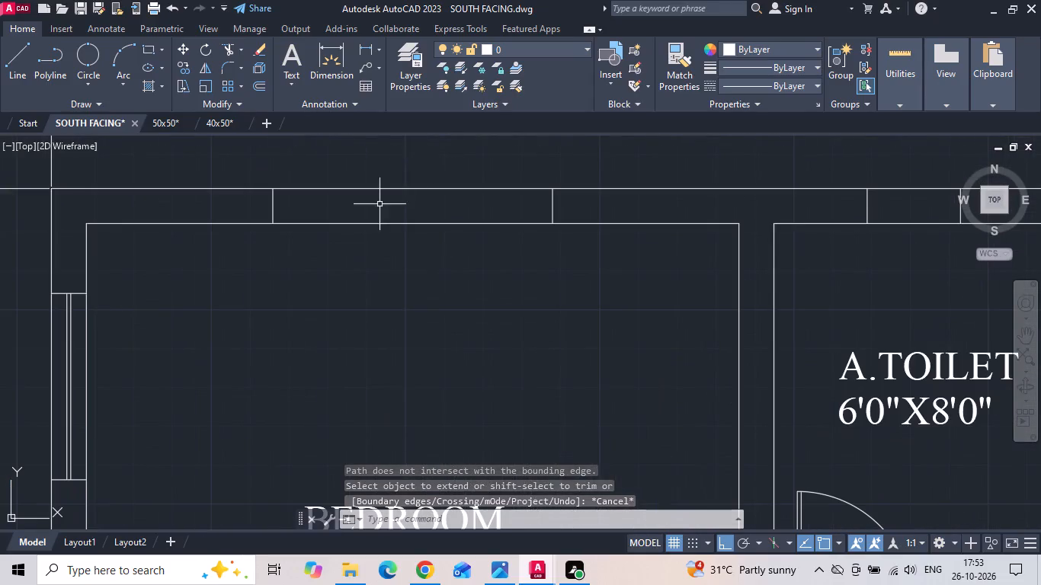
pyautogui.moveTo(376, 212); pyautogui.dragTo(360, 248)
pyautogui.click(354, 266)
pyautogui.rightClick(354, 266)
pyautogui.click(370, 288)
pyautogui.click(367, 392)
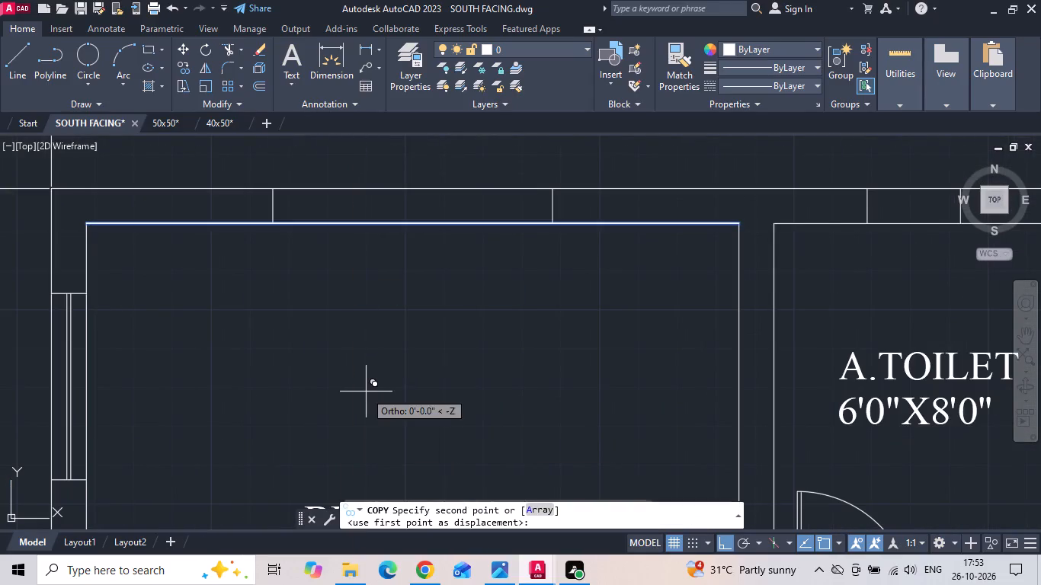
pyautogui.write('4 5')
pyautogui.press('space')
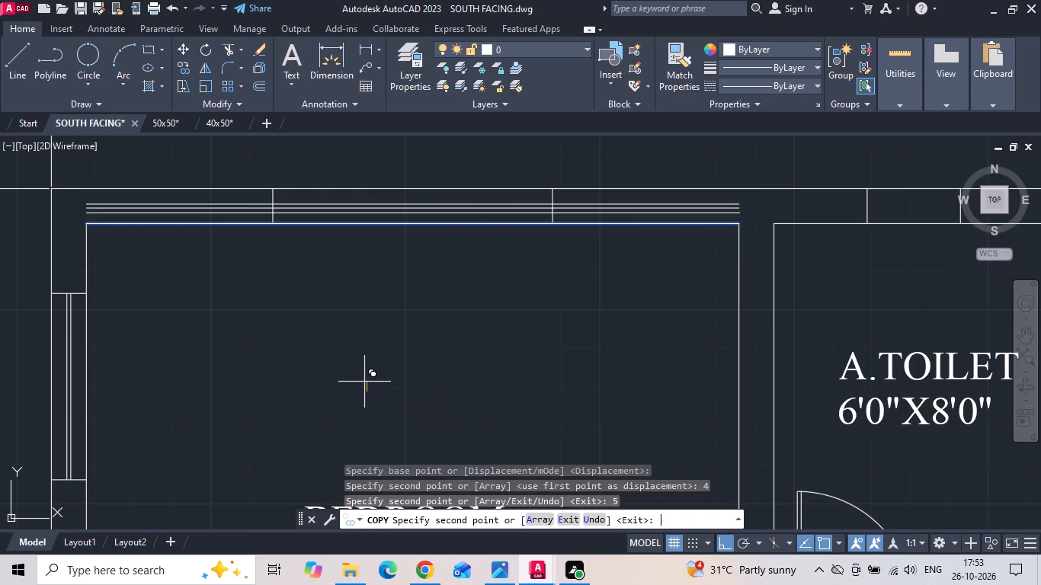
pyautogui.press('Escape')
# Trim both copied lines beyond the jambs of the 14'0"X14'0" bedroom's north window.
pyautogui.write('TR')
pyautogui.press('space')
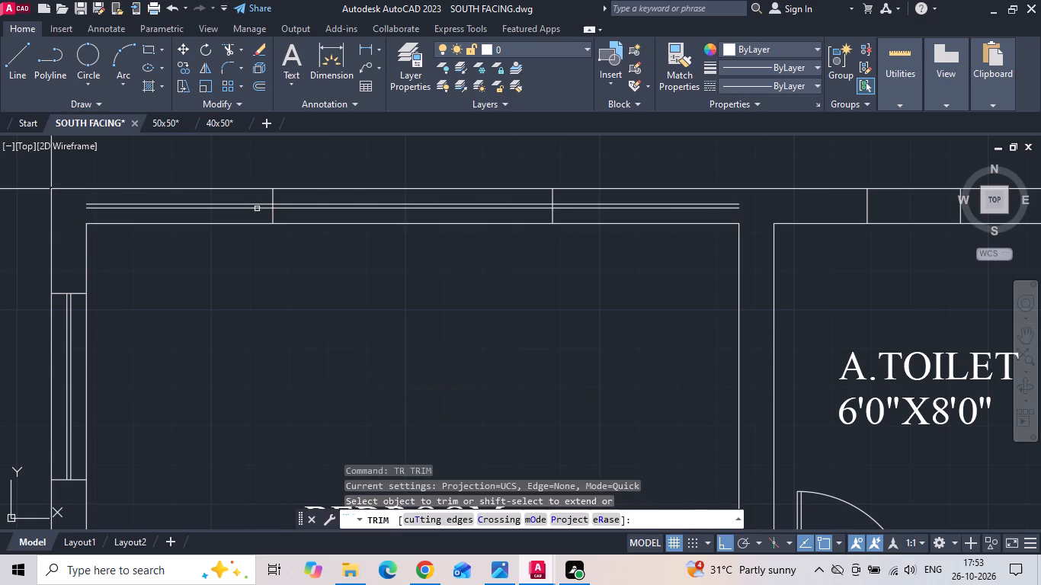
pyautogui.click(257, 209)
pyautogui.click(255, 198)
pyautogui.click(252, 215)
pyautogui.click(585, 206)
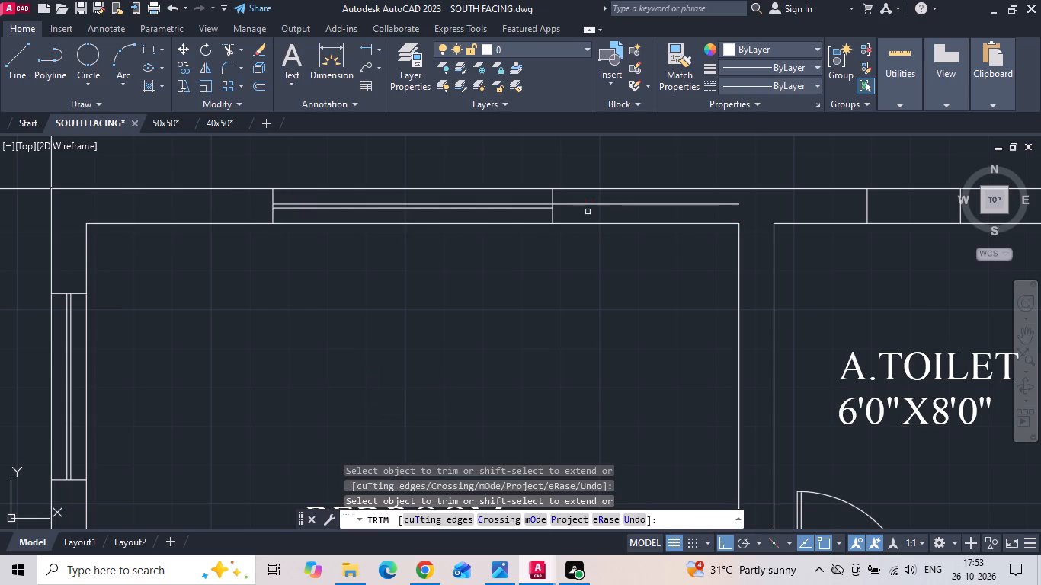
pyautogui.click(588, 206)
pyautogui.click(584, 198)
pyautogui.press('Escape')
# Copy the bedroom's north window glazing lines to the north windows of the 11'6"X14'0" bedroom and the 5'0"X8'0" toilet.
pyautogui.moveTo(501, 192); pyautogui.dragTo(472, 217)
pyautogui.click(453, 220)
pyautogui.rightClick(453, 220)
pyautogui.click(490, 311)
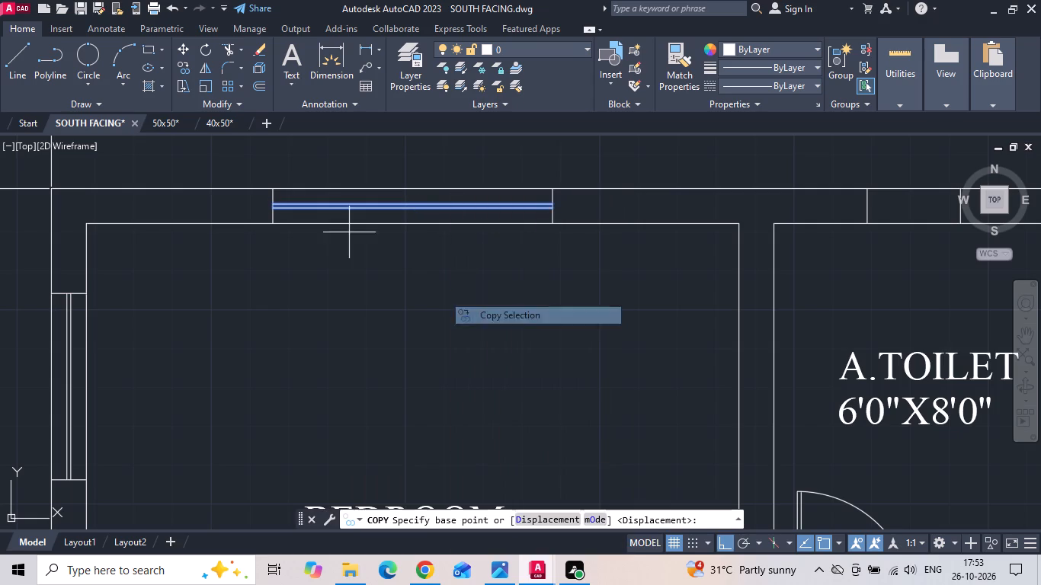
pyautogui.click(273, 187)
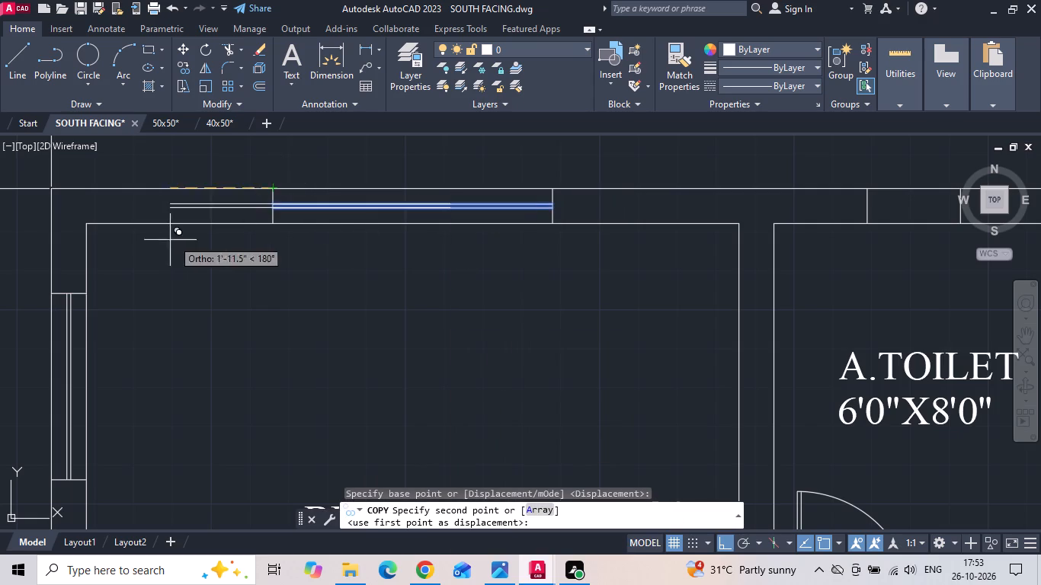
pyautogui.scroll(-3, 149, 253)
pyautogui.scroll(3, 474, 241)
pyautogui.click(443, 235)
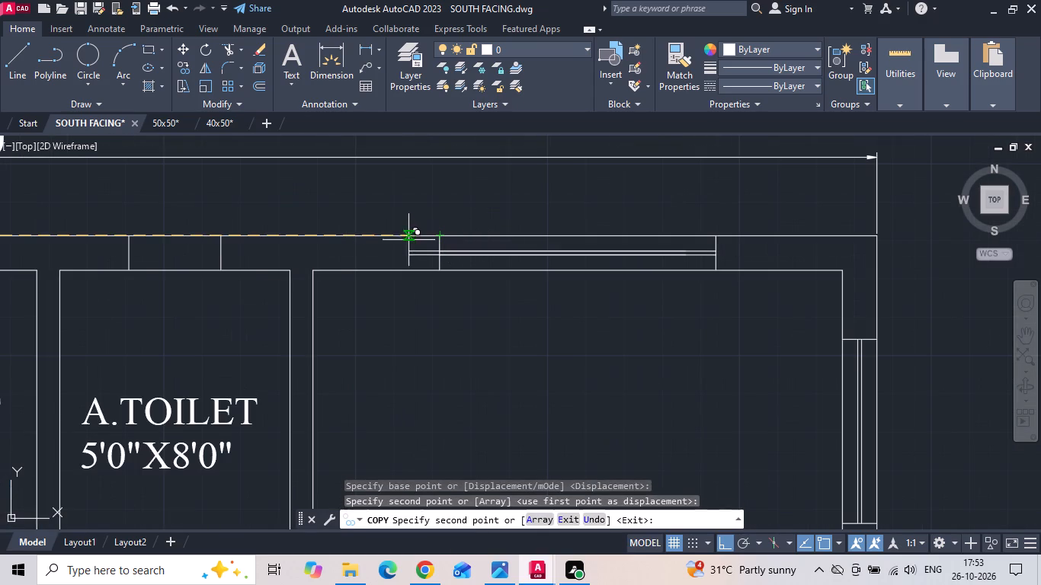
pyautogui.scroll(1, 158, 234)
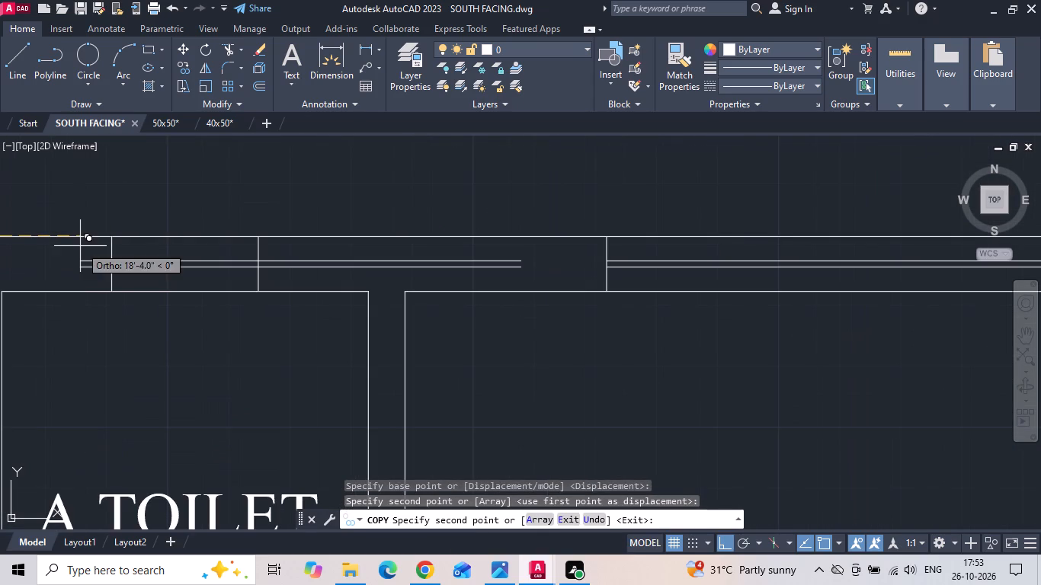
pyautogui.click(109, 238)
pyautogui.press('Escape')
# Trim the glazing lines extending past the east jamb of the 5'0"X8'0" toilet's north window.
pyautogui.press('t')
pyautogui.press('r')
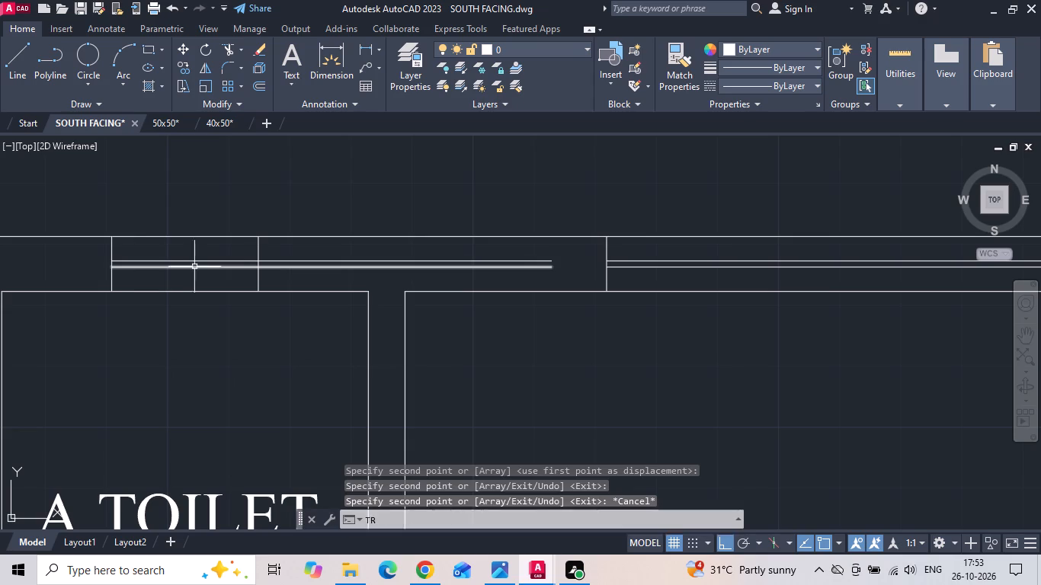
pyautogui.press('space')
pyautogui.moveTo(287, 259); pyautogui.dragTo(290, 267)
pyautogui.click(290, 267)
pyautogui.moveTo(291, 266); pyautogui.dragTo(649, 260, button='middle')
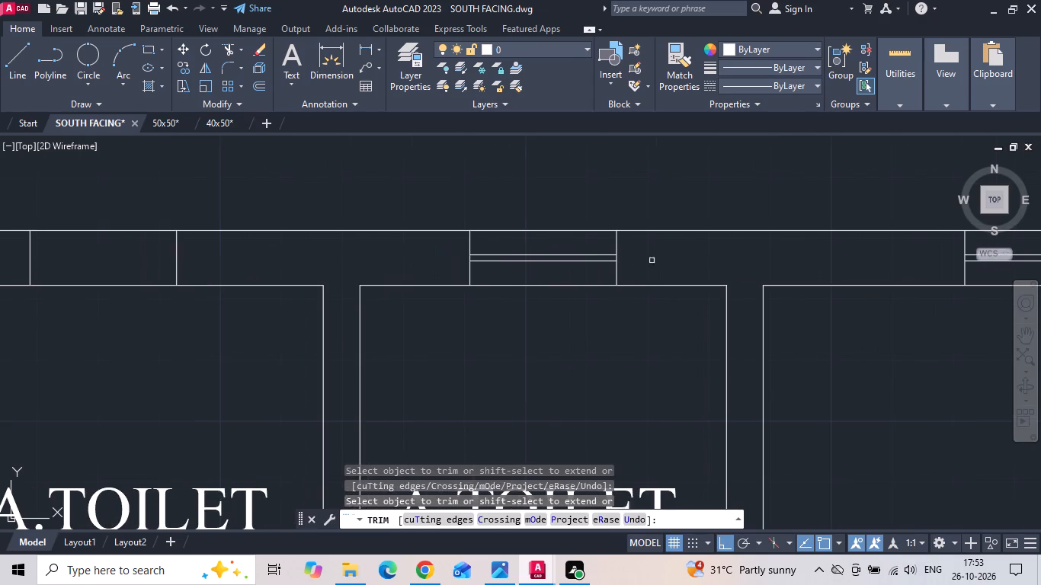
pyautogui.press('Escape')
# Copy the glazing lines of the 5'0"X8'0" toilet's window to the north window of the 6'0"X8'0" toilet.
pyautogui.click(562, 265)
pyautogui.click(553, 253)
pyautogui.rightClick(553, 253)
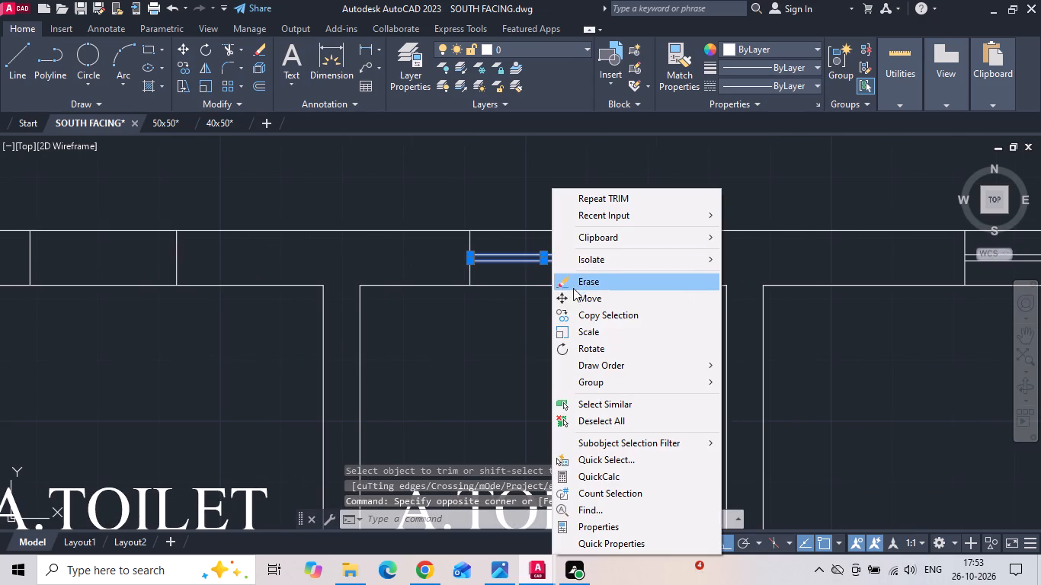
pyautogui.click(582, 313)
pyautogui.click(611, 232)
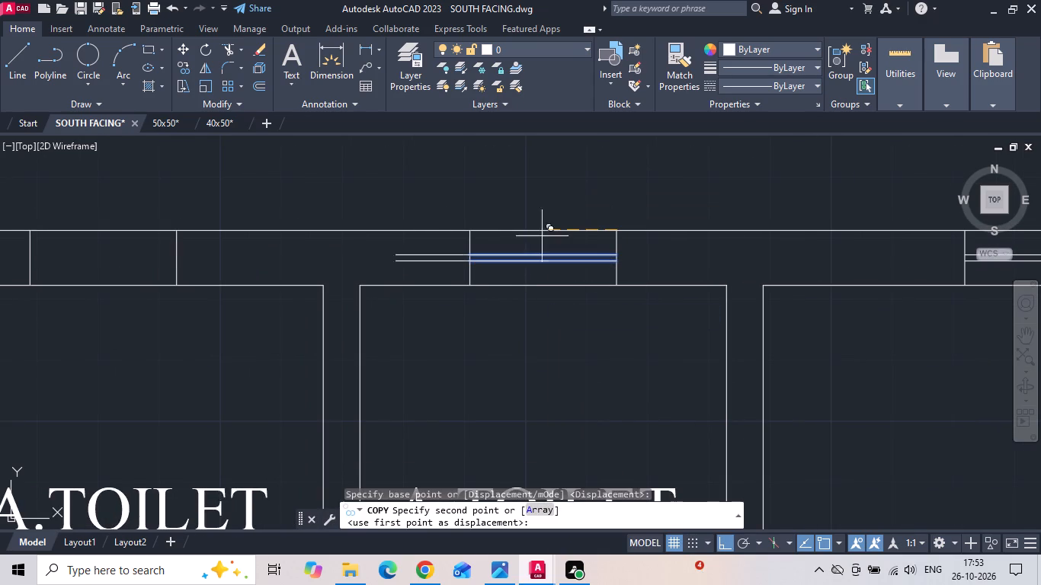
pyautogui.click(175, 225)
pyautogui.press('Escape')
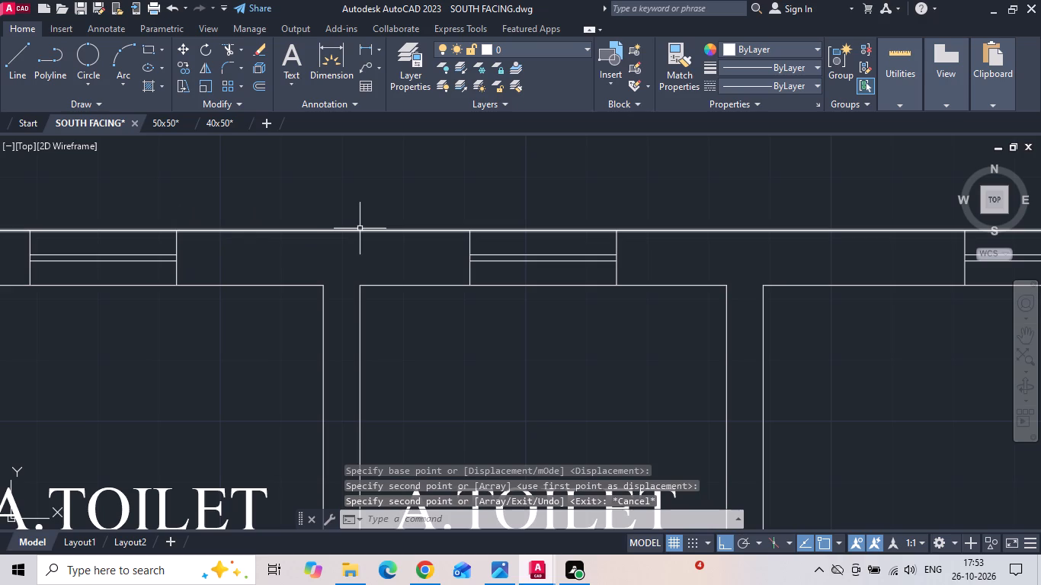
# Save the drawing.
pyautogui.hotkey('ctrl', 's')
pyautogui.hotkey('ctrl', 's')
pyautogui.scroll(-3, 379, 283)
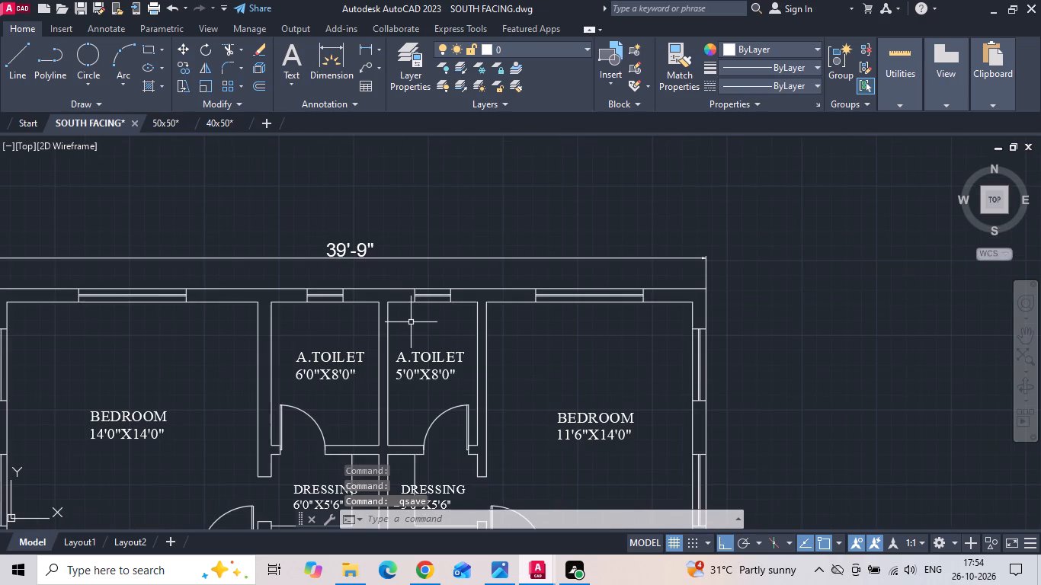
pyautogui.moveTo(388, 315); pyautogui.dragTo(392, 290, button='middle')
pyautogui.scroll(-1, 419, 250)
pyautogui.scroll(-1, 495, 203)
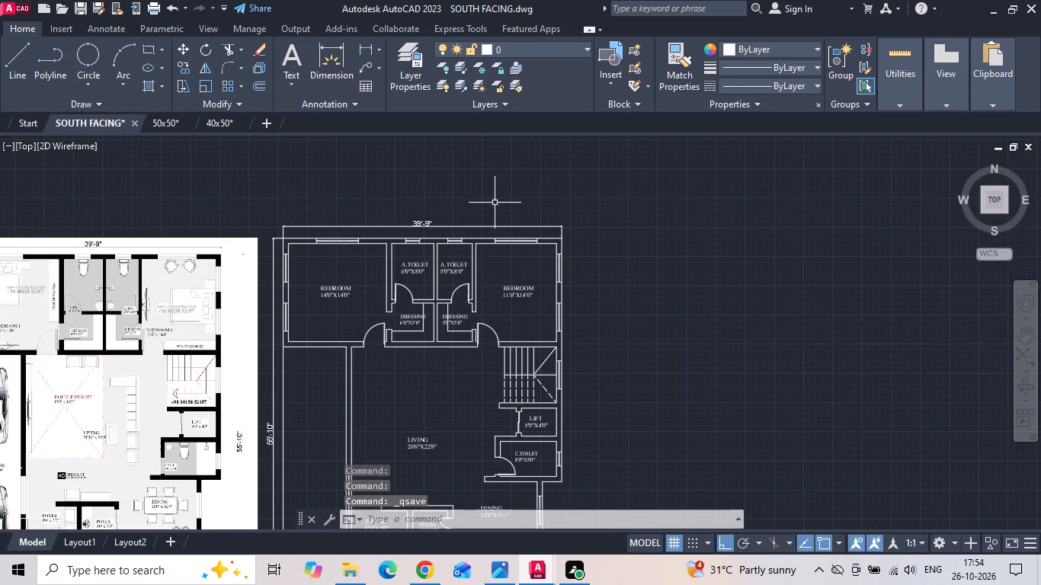
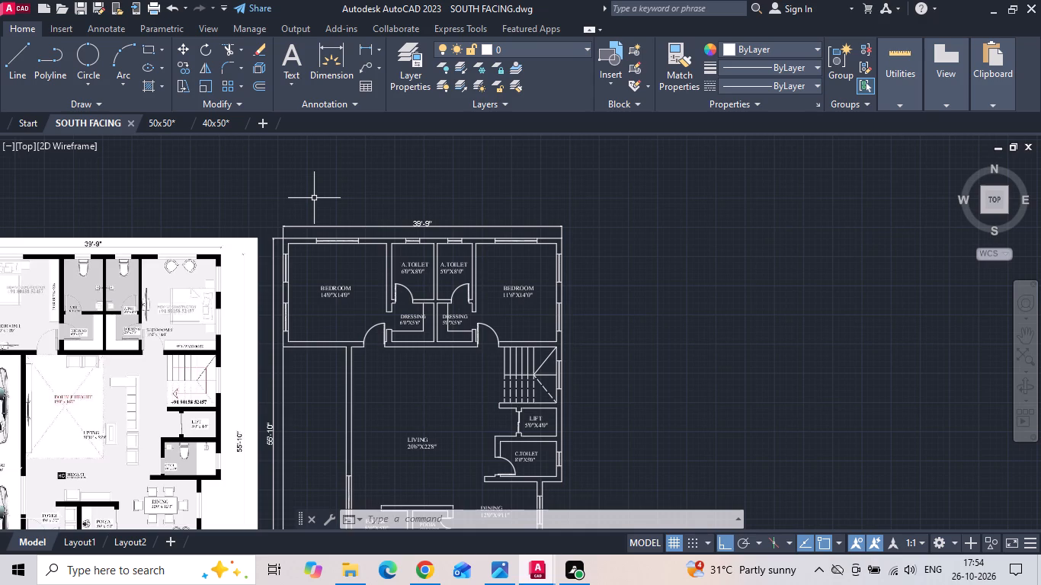
# Copy the WORKING TABLE label from the north-facing ground floor plan onto the west counter of the south-facing plan's kitchen.
pyautogui.scroll(-1, 313, 200)
pyautogui.moveTo(326, 312); pyautogui.dragTo(405, 294, button='middle')
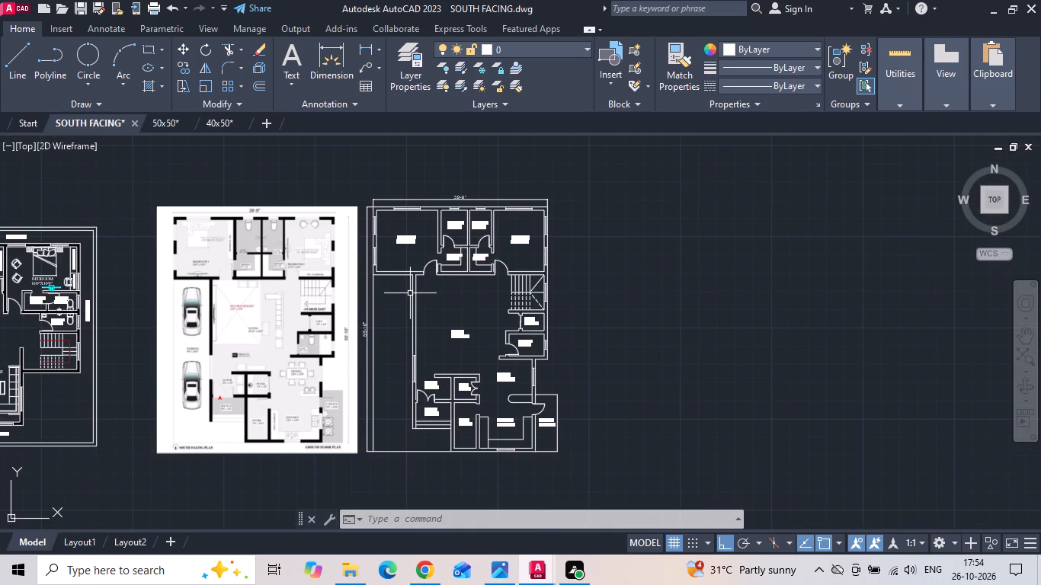
pyautogui.scroll(2, 431, 437)
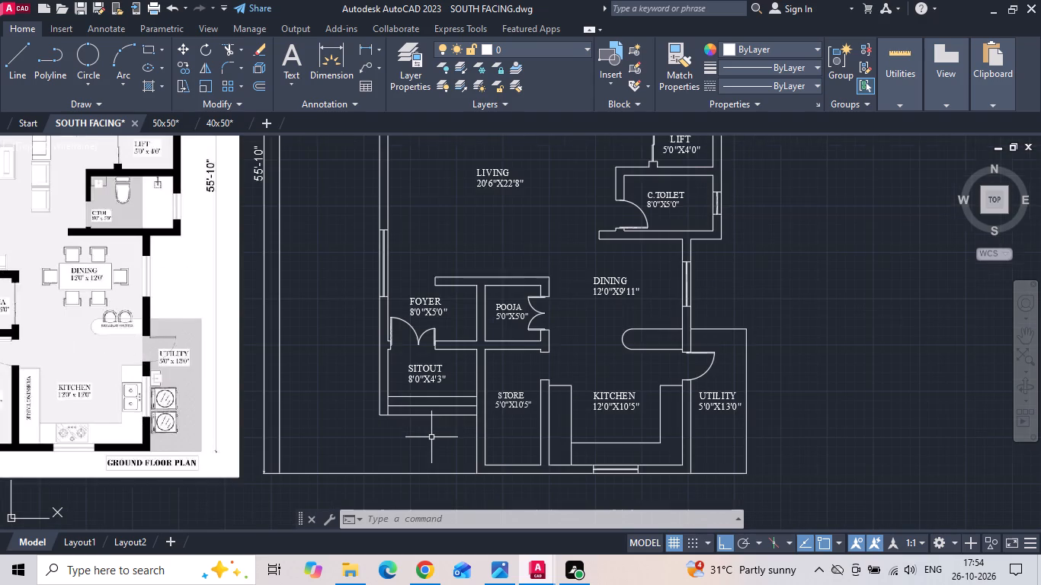
pyautogui.moveTo(431, 437); pyautogui.dragTo(482, 395, button='middle')
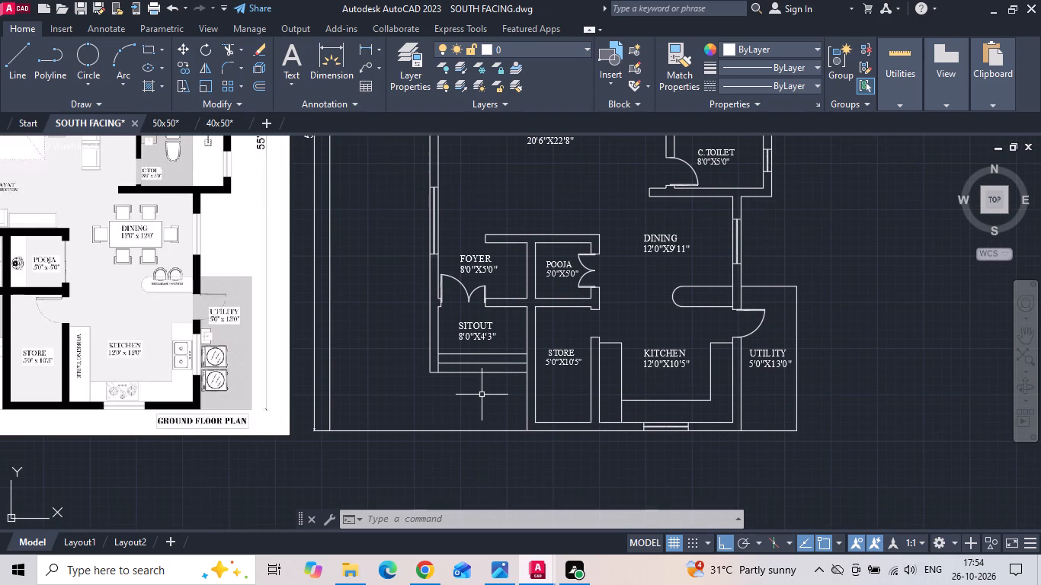
pyautogui.scroll(-3, 543, 367)
pyautogui.scroll(2, 80, 276)
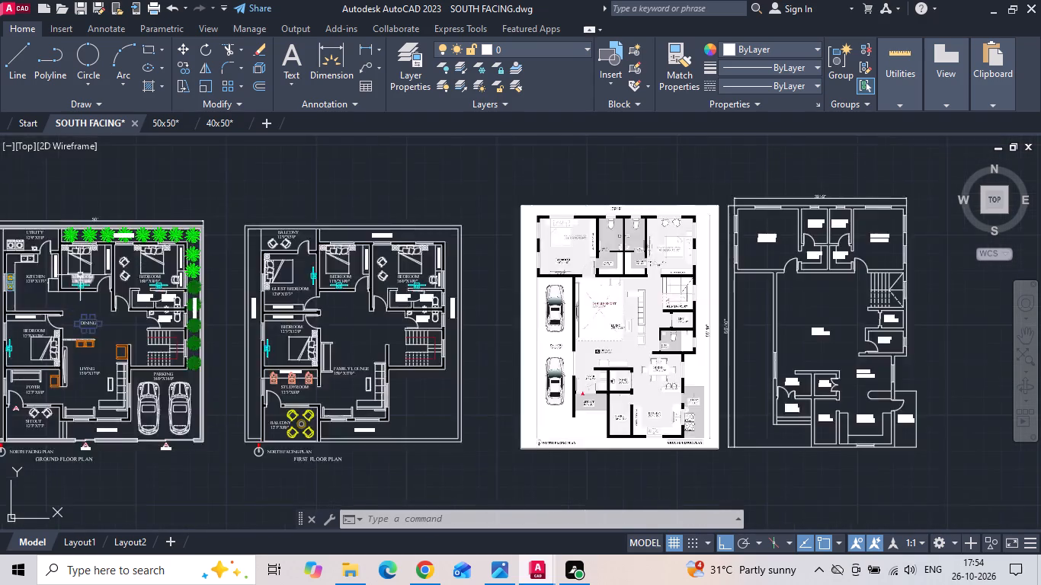
pyautogui.scroll(1, 80, 275)
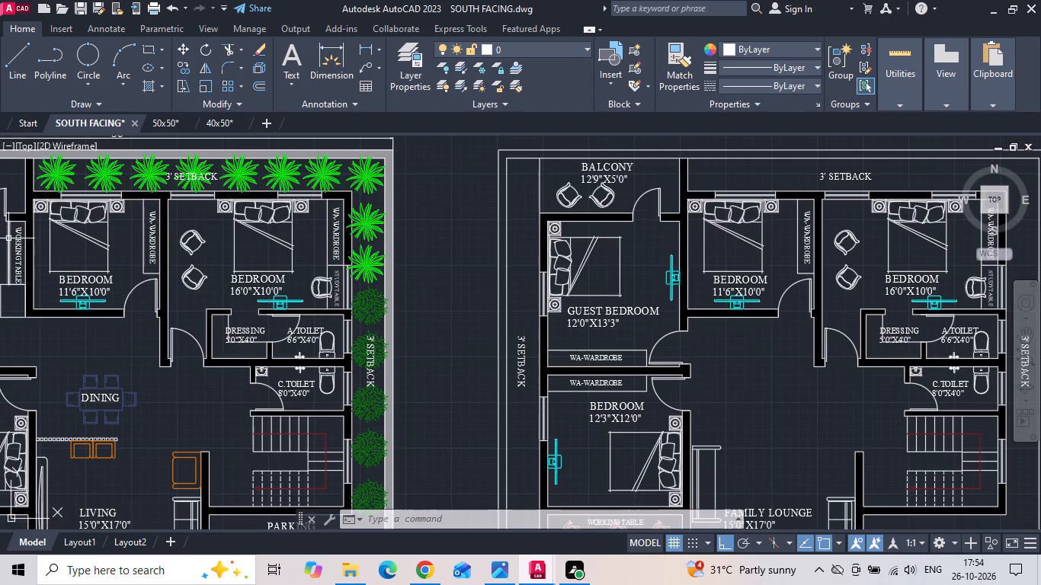
pyautogui.click(18, 244)
pyautogui.rightClick(18, 244)
pyautogui.click(48, 298)
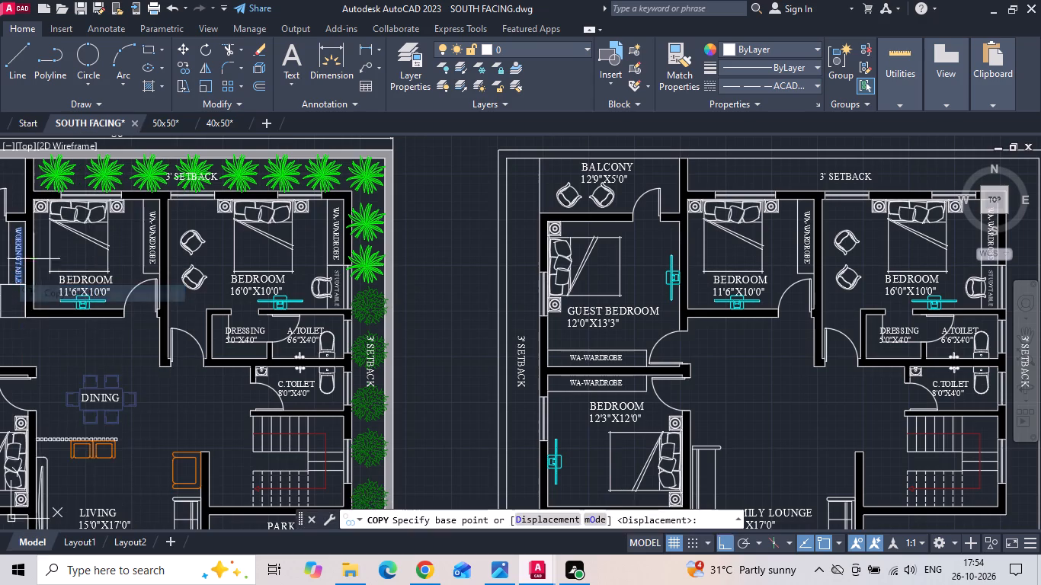
pyautogui.click(31, 255)
pyautogui.scroll(-3, 70, 267)
pyautogui.click(731, 543)
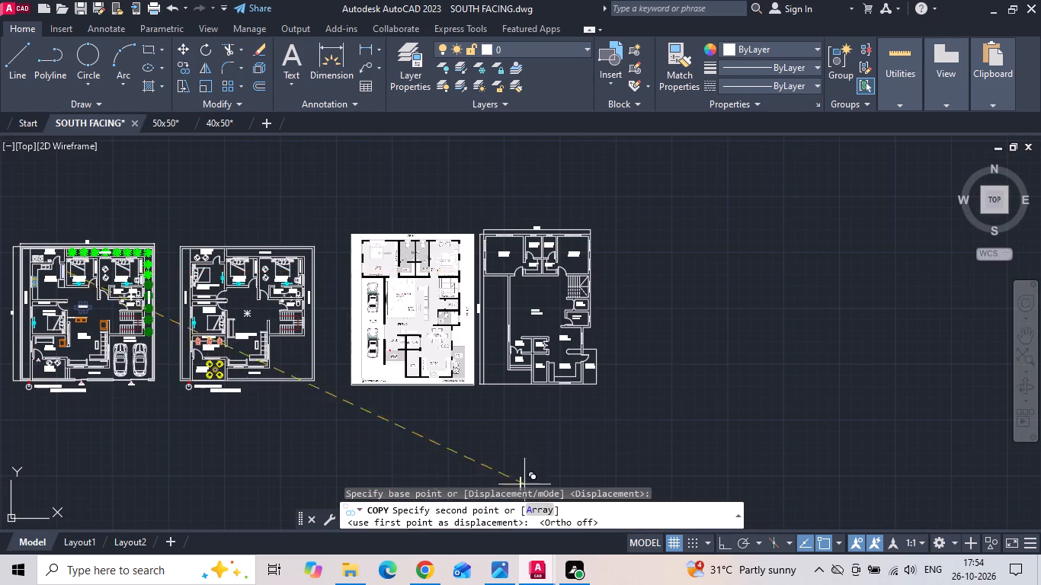
pyautogui.scroll(3, 457, 427)
pyautogui.moveTo(530, 309); pyautogui.dragTo(187, 383, button='middle')
pyautogui.scroll(1, 557, 315)
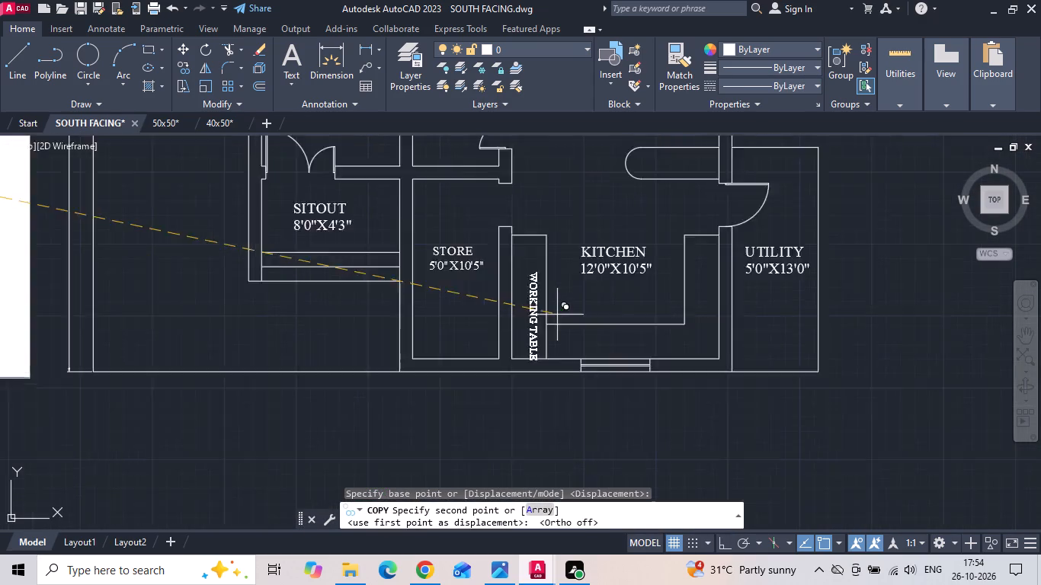
pyautogui.scroll(2, 556, 314)
pyautogui.scroll(-1, 549, 259)
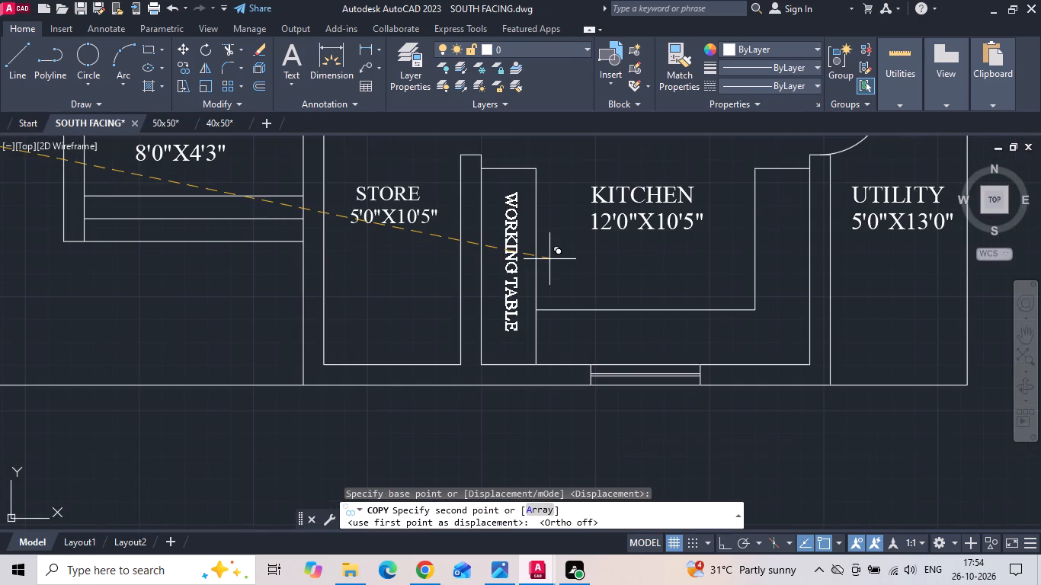
pyautogui.click(549, 257)
pyautogui.press('Escape')
pyautogui.scroll(-3, 558, 313)
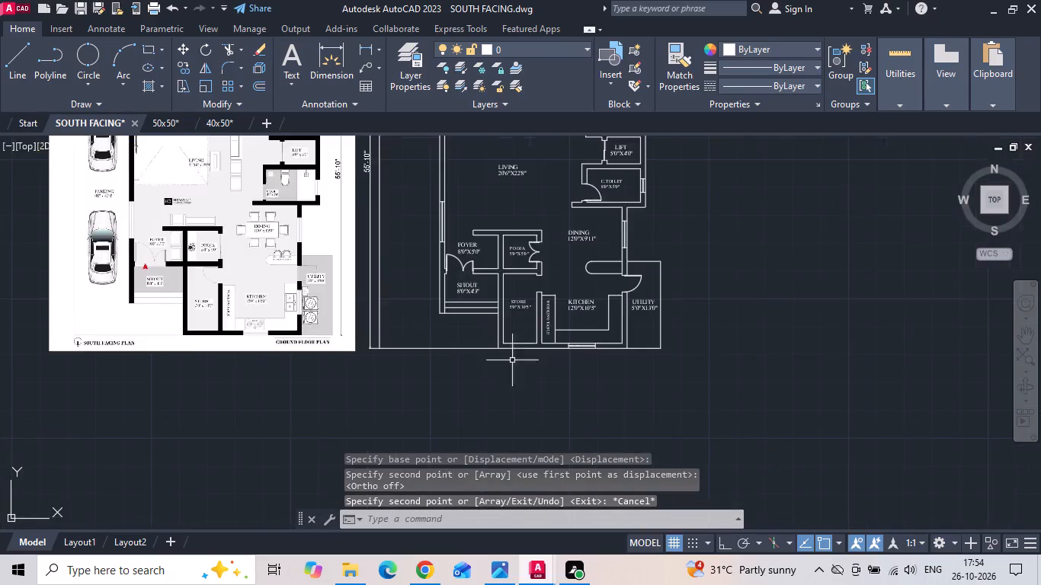
# Offset the south wall's inner line of the 11'6"X14'0" bedroom 18 inches into the room for the wardrobe front.
pyautogui.scroll(3, 247, 310)
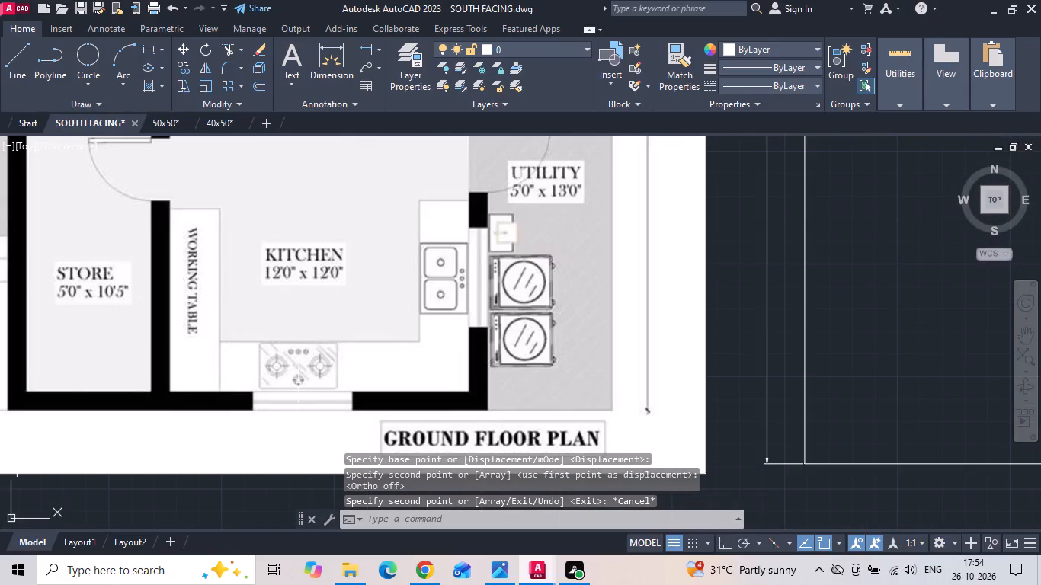
pyautogui.scroll(-2, 300, 387)
pyautogui.moveTo(427, 314); pyautogui.dragTo(421, 373, button='middle')
pyautogui.scroll(-2, 416, 396)
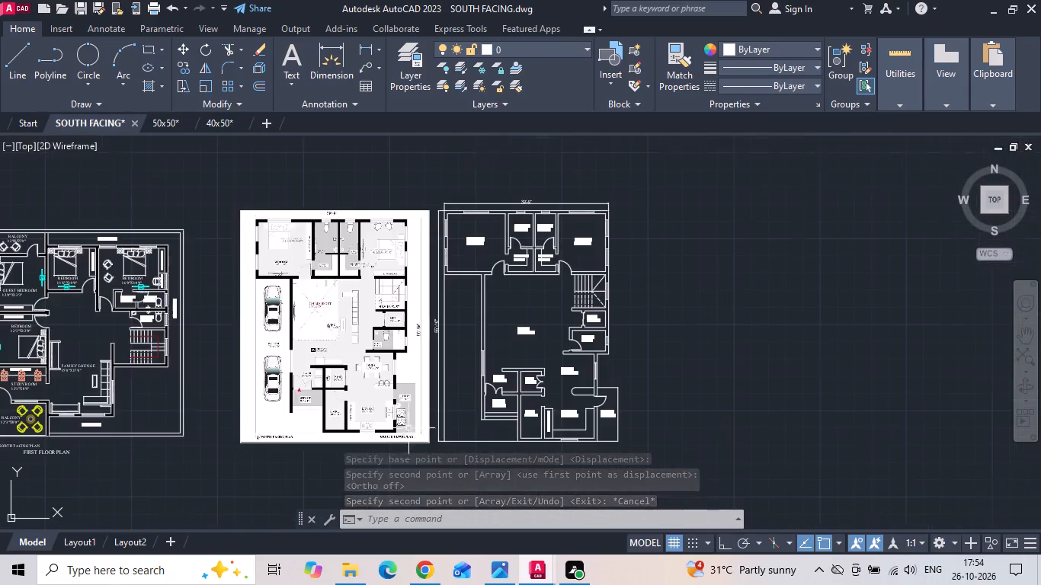
pyautogui.scroll(3, 309, 257)
pyautogui.moveTo(290, 240); pyautogui.dragTo(112, 354, button='middle')
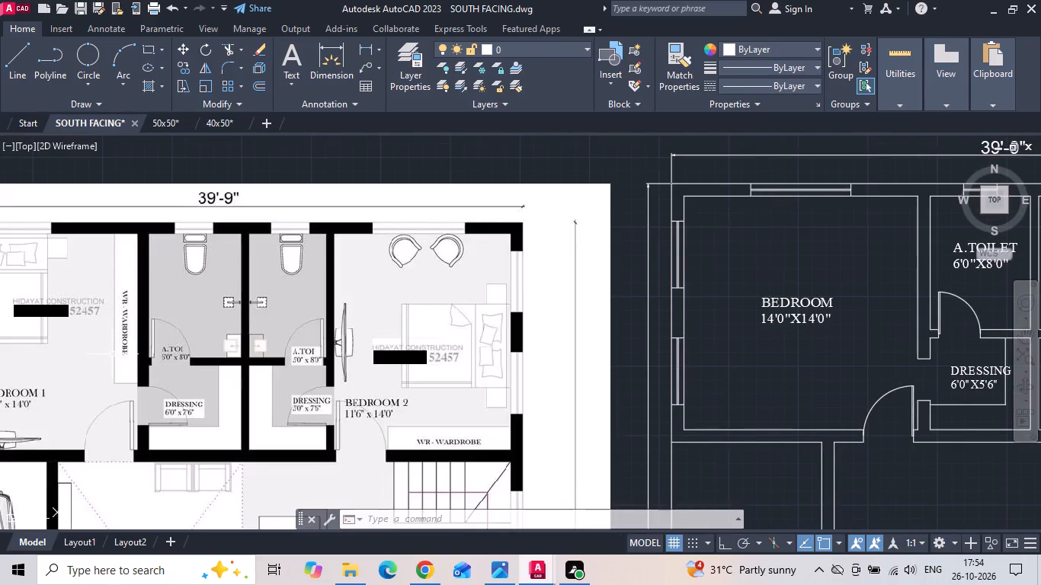
pyautogui.write('O')
pyautogui.press('space')
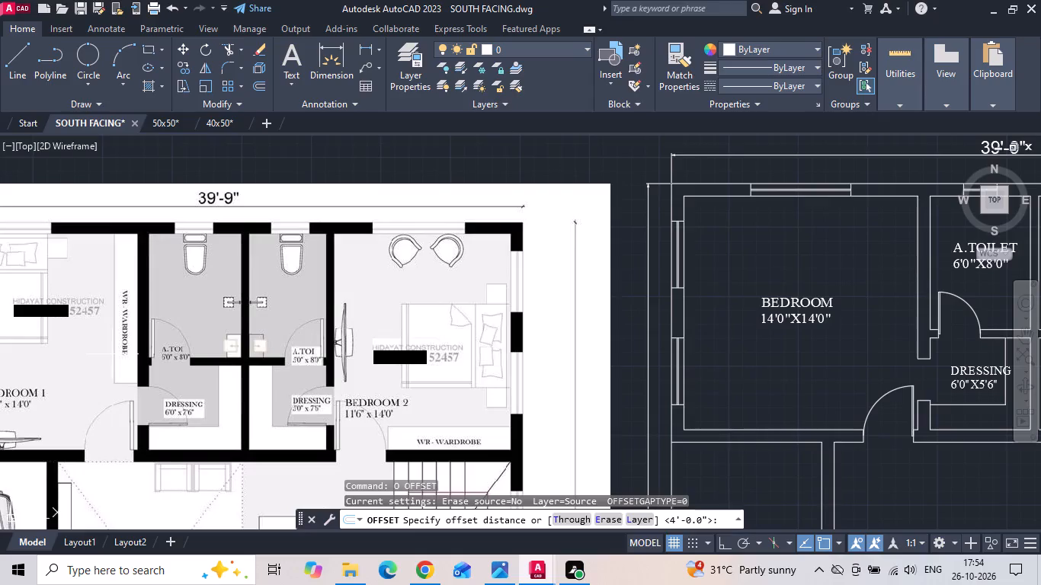
pyautogui.write('18')
pyautogui.press('space')
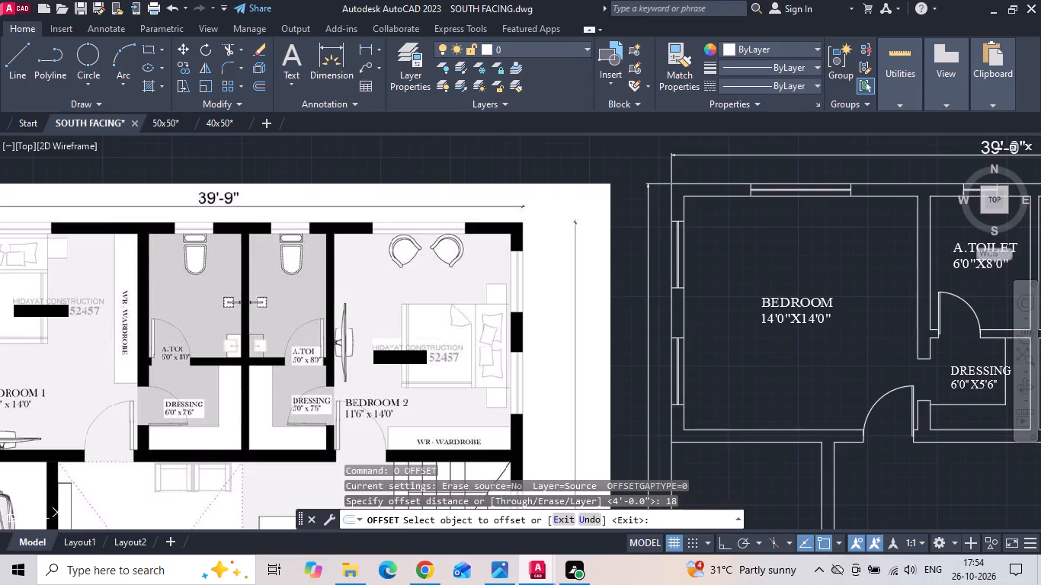
pyautogui.scroll(-2, 19, 333)
pyautogui.scroll(2, 498, 386)
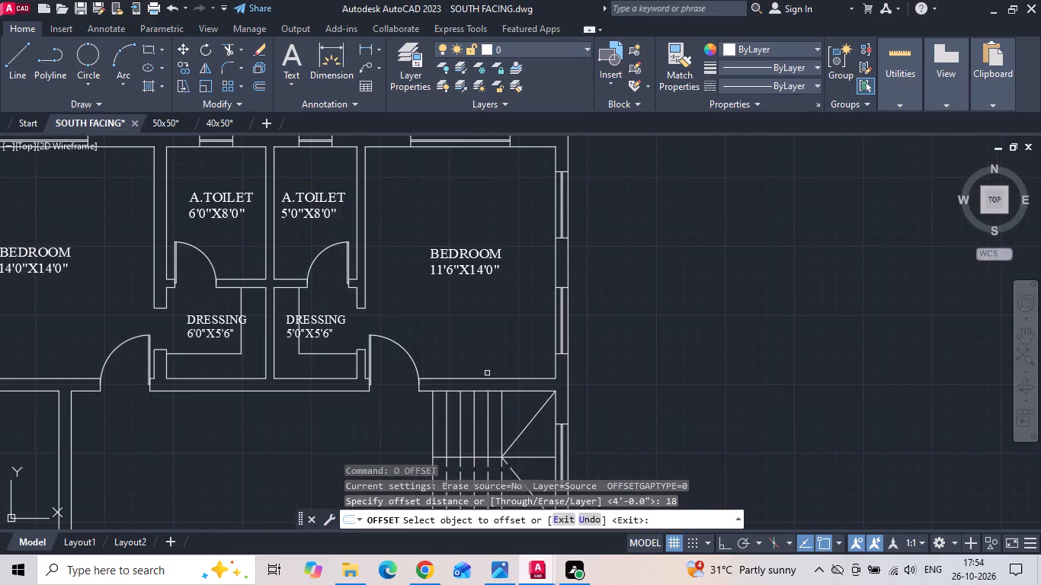
pyautogui.click(485, 376)
pyautogui.click(511, 331)
pyautogui.click(489, 376)
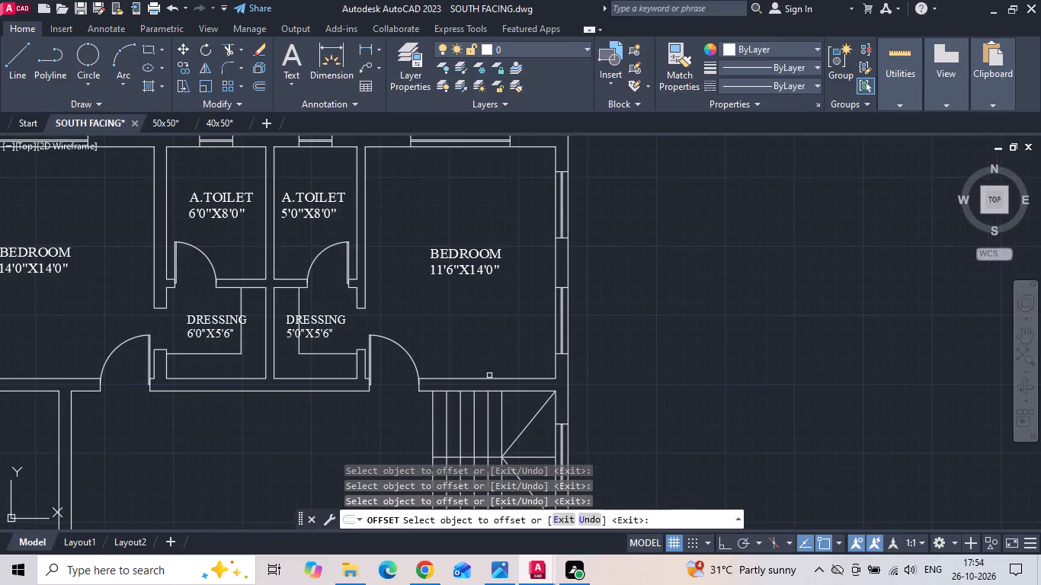
pyautogui.click(488, 377)
pyautogui.click(508, 345)
# Offset the 14'0"X14'0" bedroom's east wall line 18 inches into the room, erasing the stray offset line in the adjoining toilet.
pyautogui.moveTo(508, 343); pyautogui.dragTo(694, 343, button='middle')
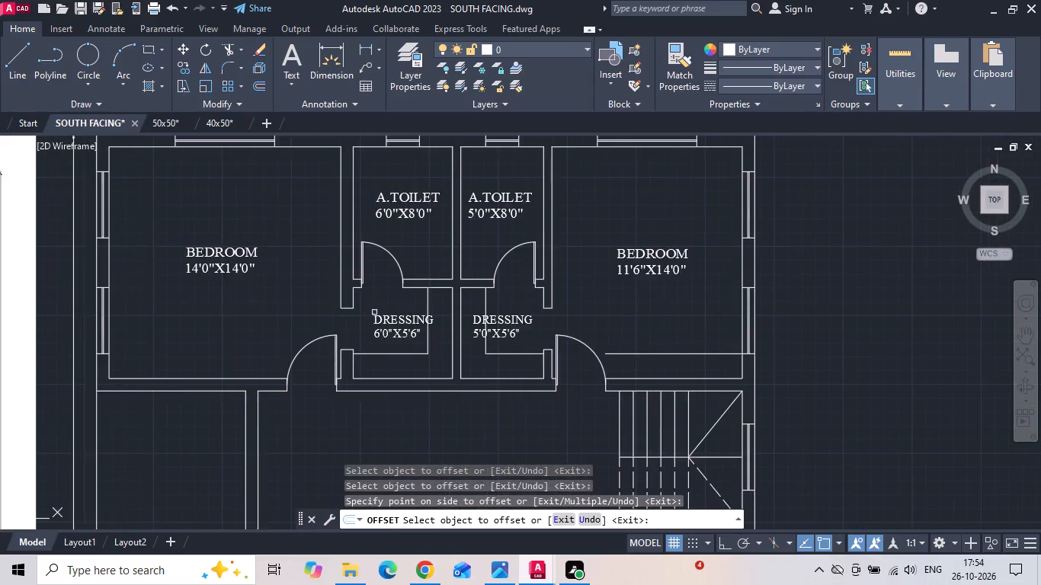
pyautogui.click(339, 246)
pyautogui.click(341, 245)
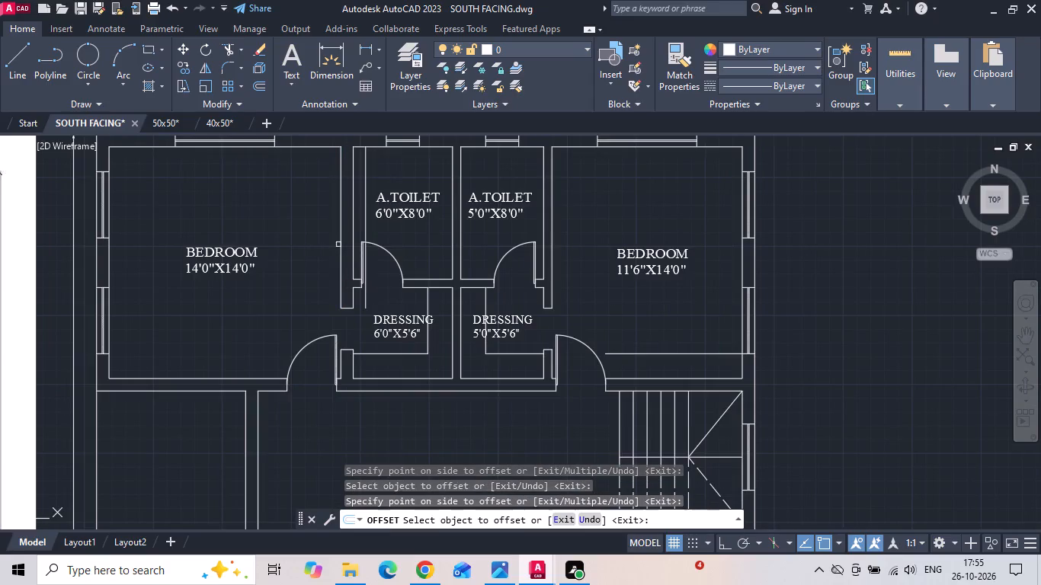
pyautogui.click(339, 242)
pyautogui.click(287, 255)
pyautogui.press('Escape')
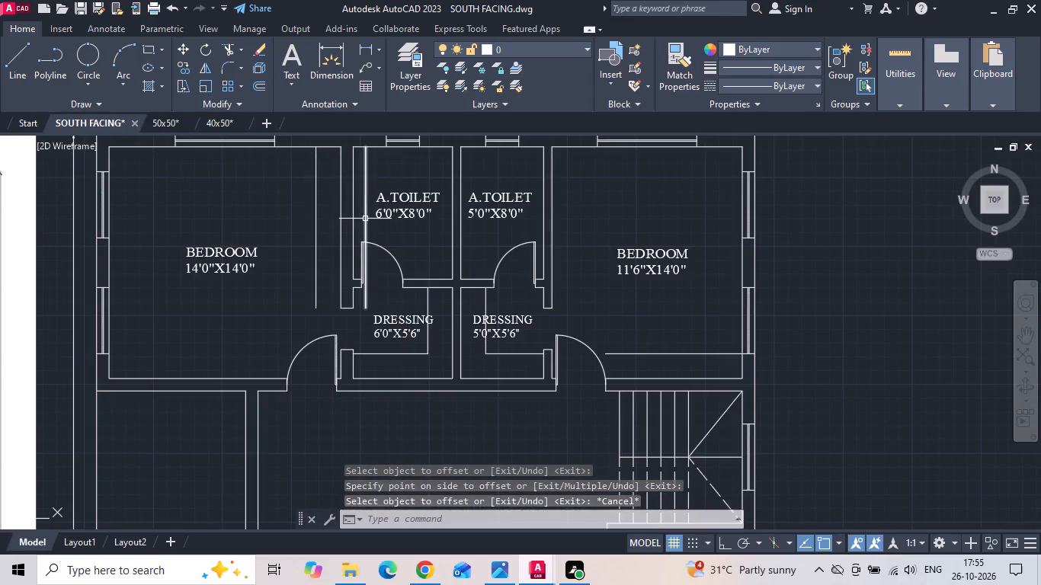
pyautogui.click(365, 219)
pyautogui.press('Delete')
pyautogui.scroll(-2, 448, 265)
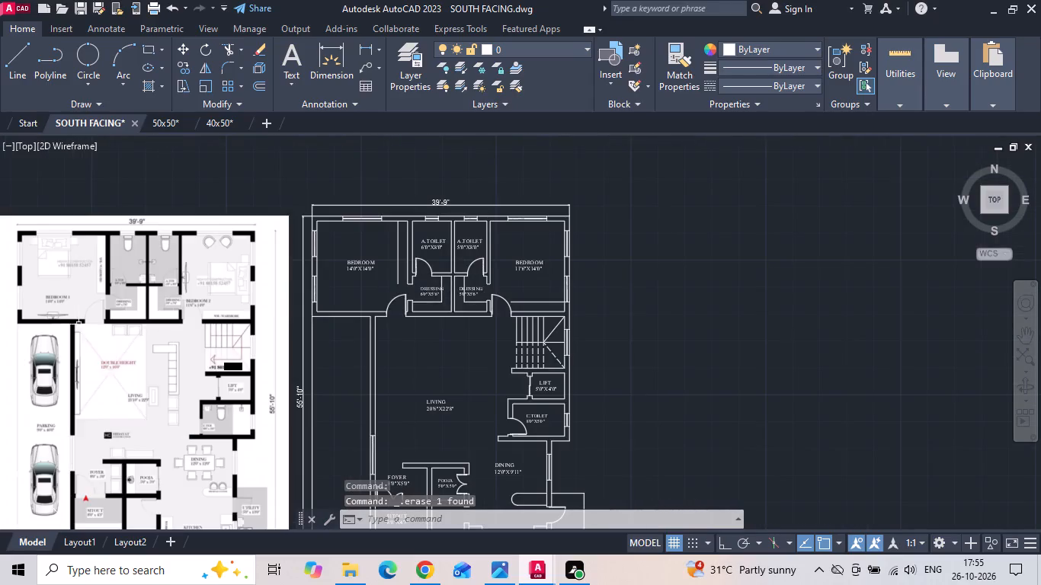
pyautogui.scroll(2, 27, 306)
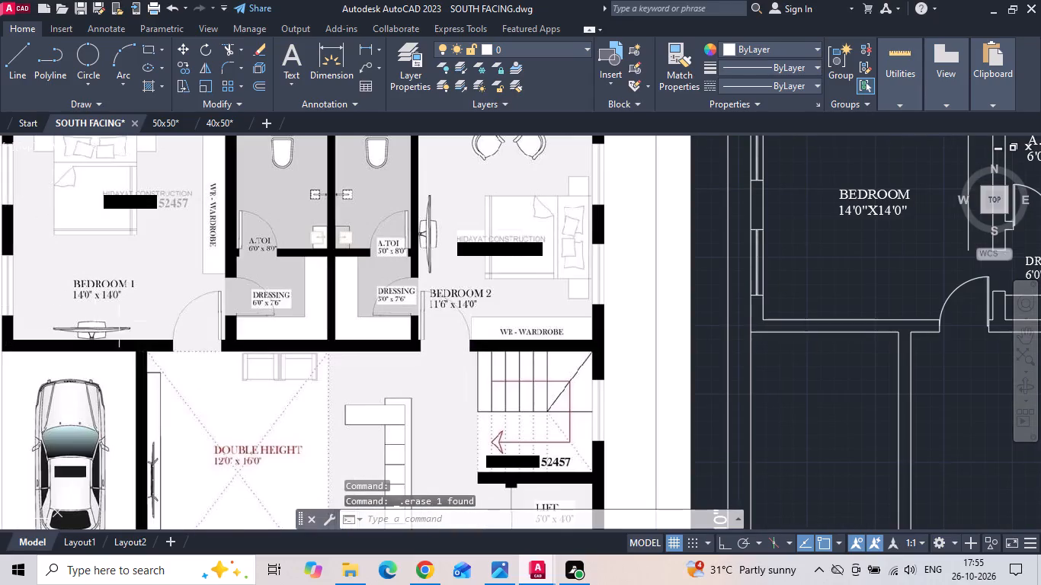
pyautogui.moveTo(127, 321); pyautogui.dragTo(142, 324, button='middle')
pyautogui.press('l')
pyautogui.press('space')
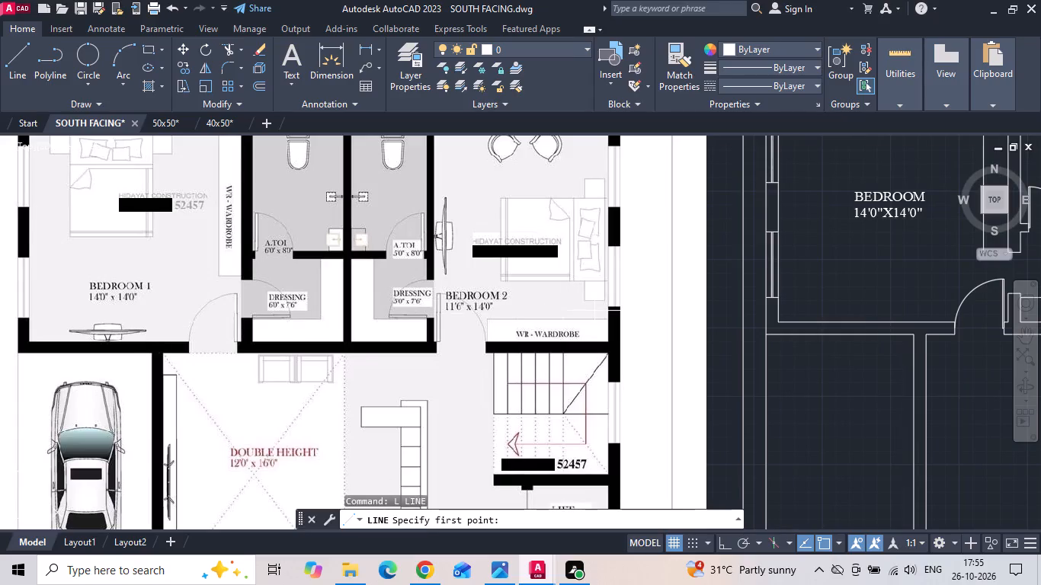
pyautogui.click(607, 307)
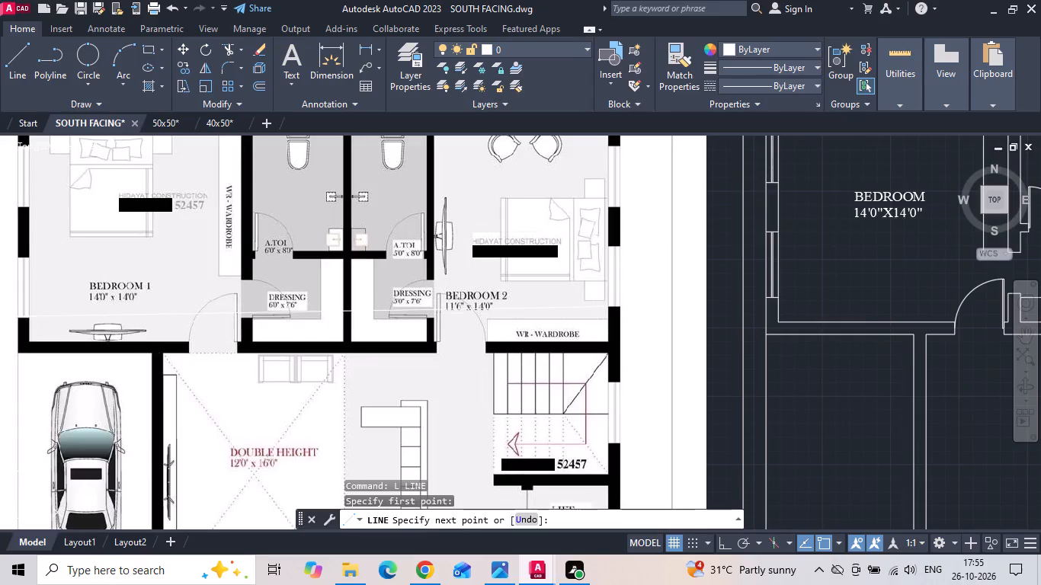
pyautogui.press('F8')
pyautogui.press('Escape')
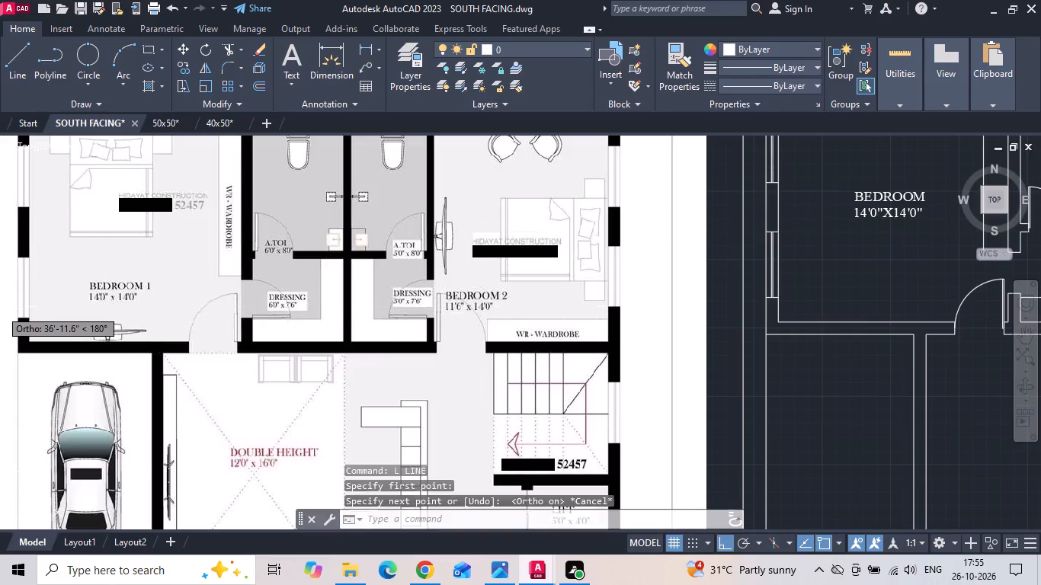
# Move the southern window on the east wall of the 11'6"X14'0" bedroom 6 inches north, clear of the wardrobe line.
pyautogui.scroll(-2, 0, 309)
pyautogui.scroll(2, 596, 290)
pyautogui.scroll(2, 503, 298)
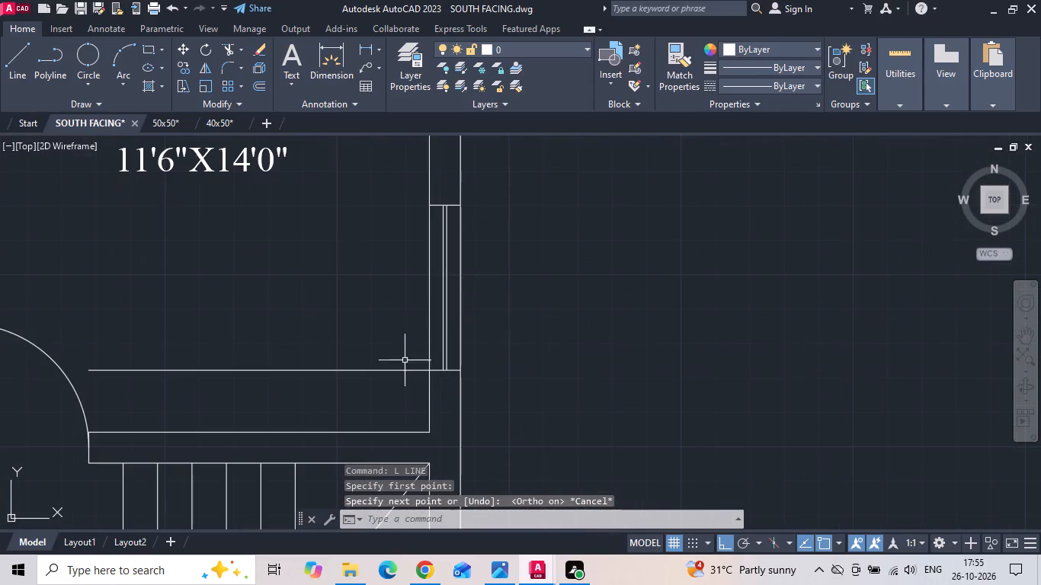
pyautogui.moveTo(405, 385); pyautogui.dragTo(428, 365)
pyautogui.click(512, 184)
pyautogui.rightClick(512, 184)
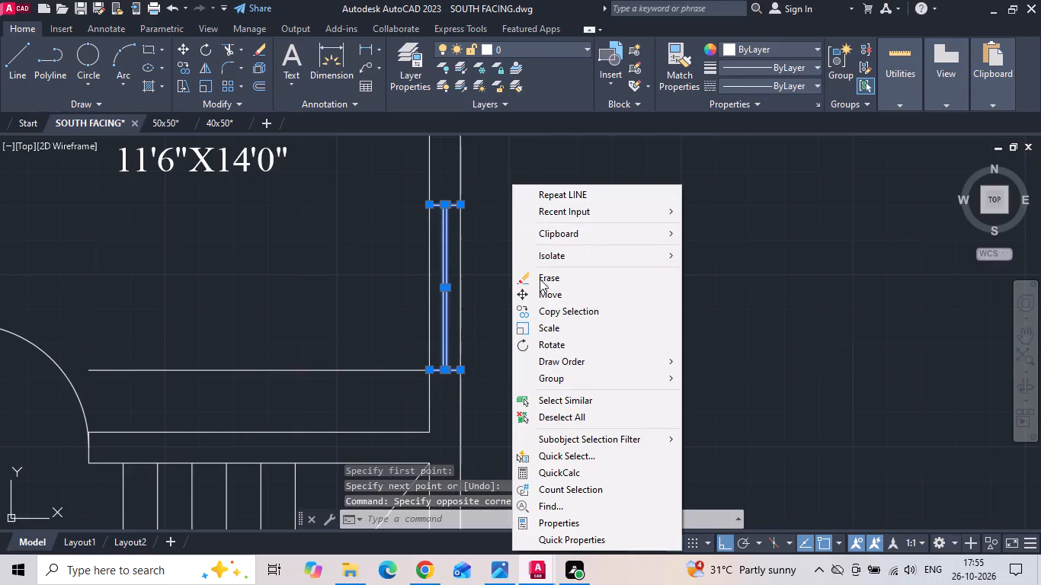
pyautogui.click(540, 296)
pyautogui.click(581, 303)
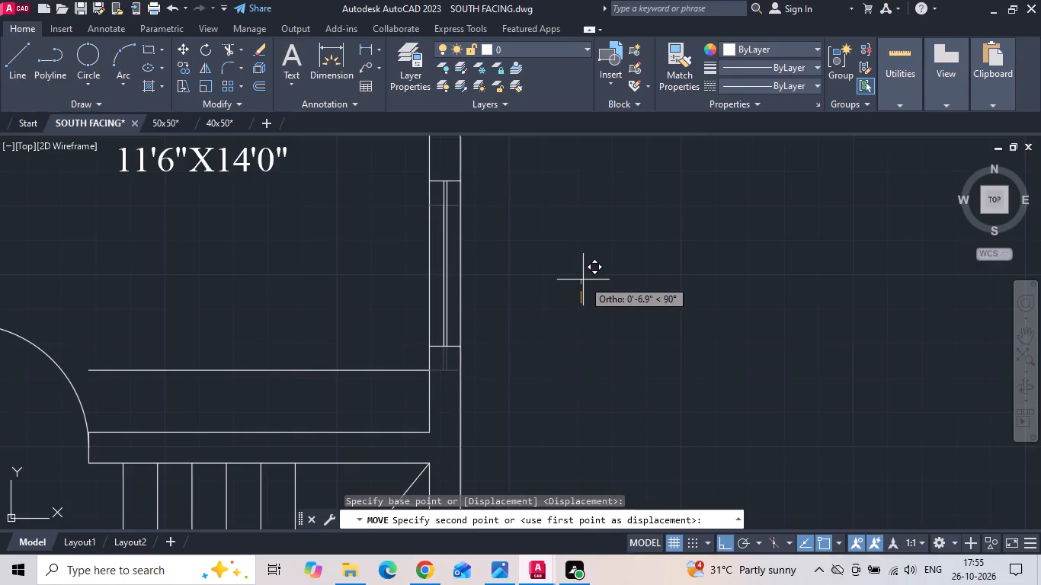
pyautogui.write('6')
pyautogui.press('space')
pyautogui.scroll(-2, 569, 287)
pyautogui.scroll(2, 359, 332)
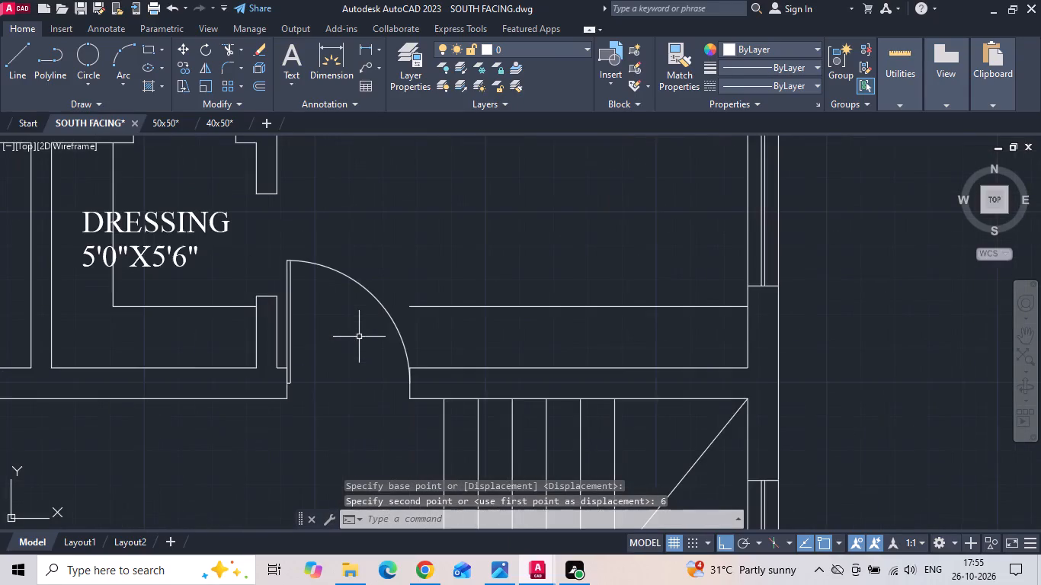
# Draw a line closing the west end of the wardrobe beside the door of the 11'6"X14'0" bedroom.
pyautogui.scroll(-3, 564, 340)
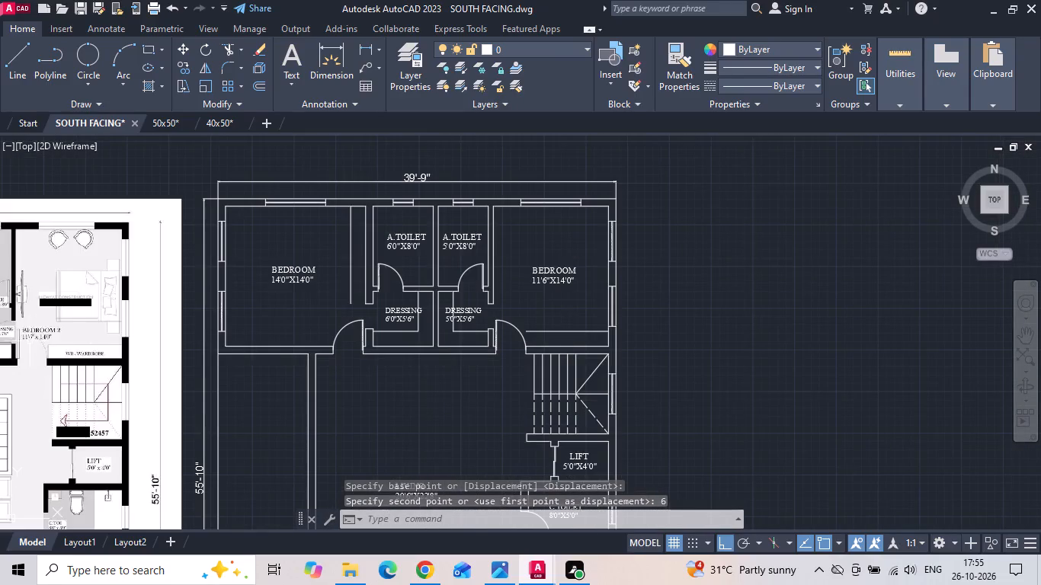
pyautogui.scroll(2, 67, 361)
pyautogui.scroll(-1, 47, 321)
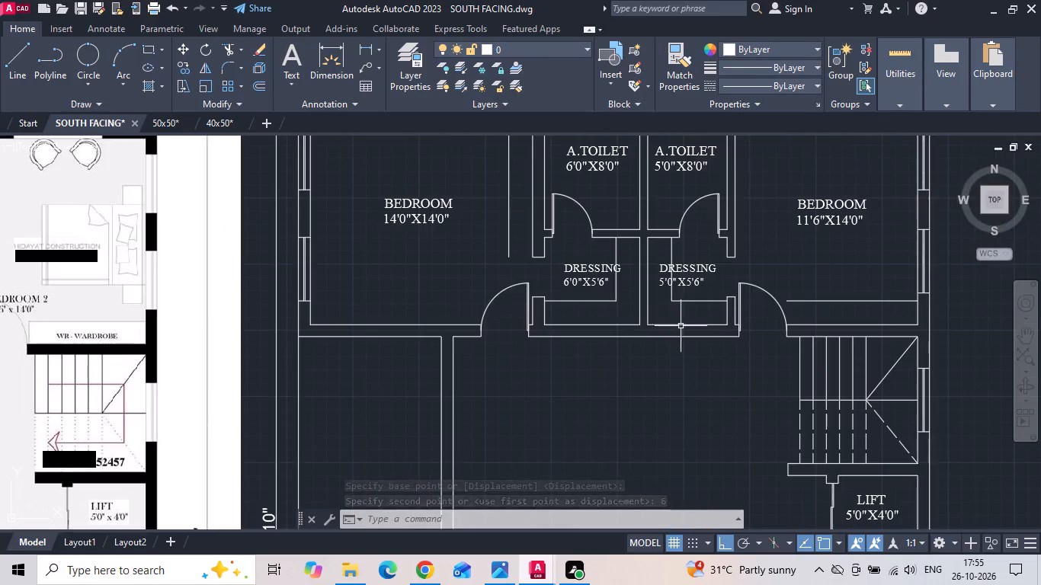
pyautogui.moveTo(709, 324); pyautogui.dragTo(440, 325, button='middle')
pyautogui.scroll(3, 543, 313)
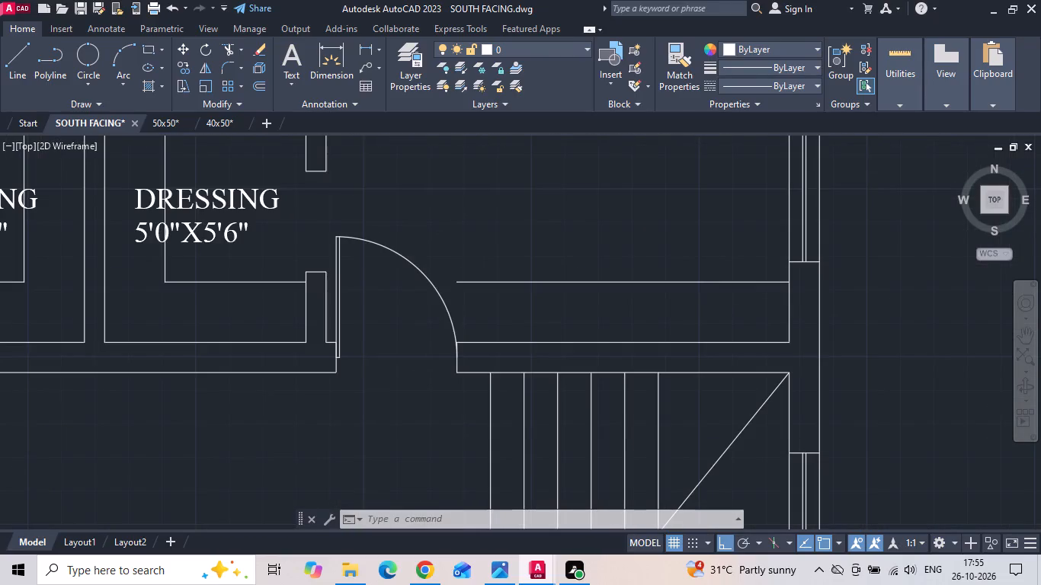
pyautogui.write('L')
pyautogui.press('space')
pyautogui.scroll(1, 426, 377)
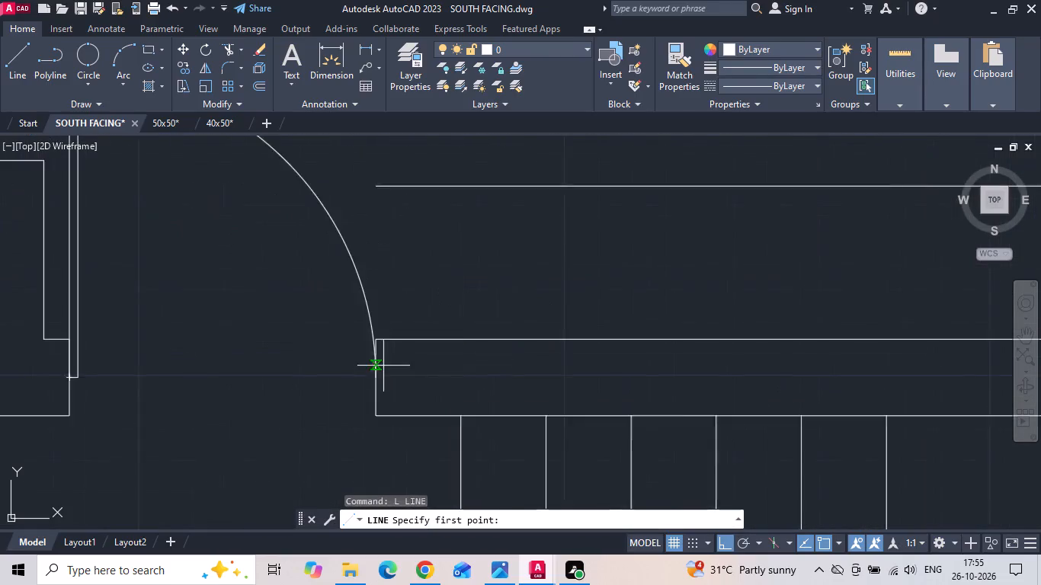
pyautogui.scroll(1, 383, 366)
pyautogui.click(370, 327)
pyautogui.moveTo(402, 195); pyautogui.dragTo(405, 341, button='middle')
pyautogui.scroll(-1, 413, 369)
pyautogui.click(389, 276)
pyautogui.press('Escape')
pyautogui.scroll(-2, 502, 267)
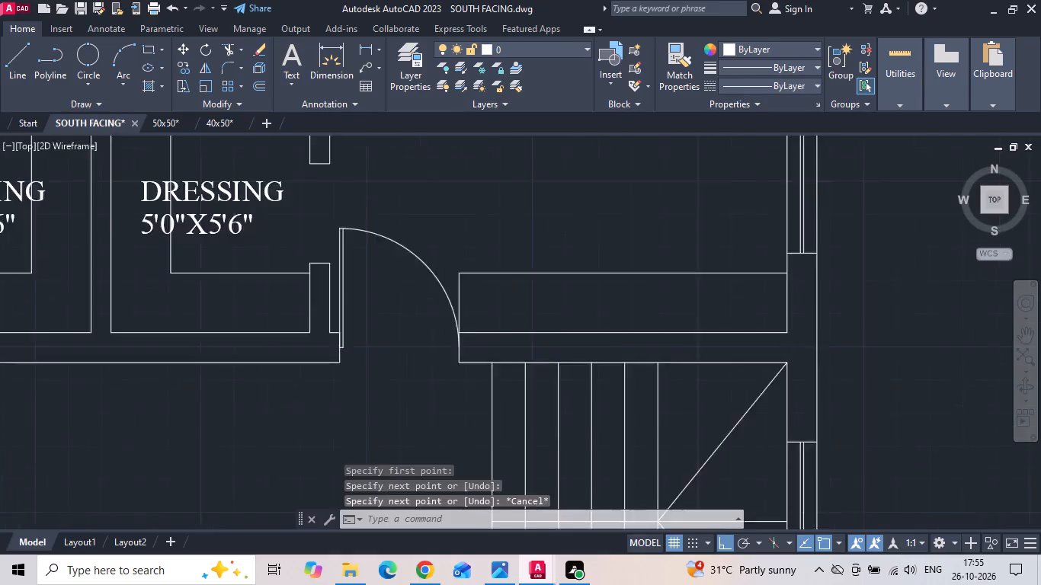
pyautogui.scroll(-3, 511, 283)
pyautogui.moveTo(309, 239); pyautogui.dragTo(430, 239, button='middle')
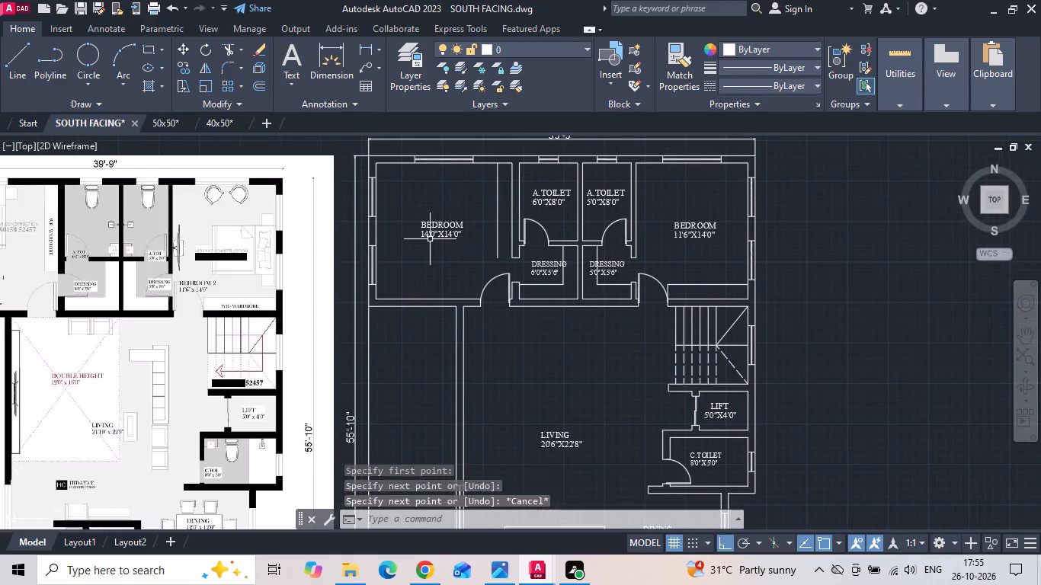
# Draw a line closing the south end of the wardrobe in the 14'0"X14'0" bedroom, from its front line to the east wall.
pyautogui.scroll(3, 447, 241)
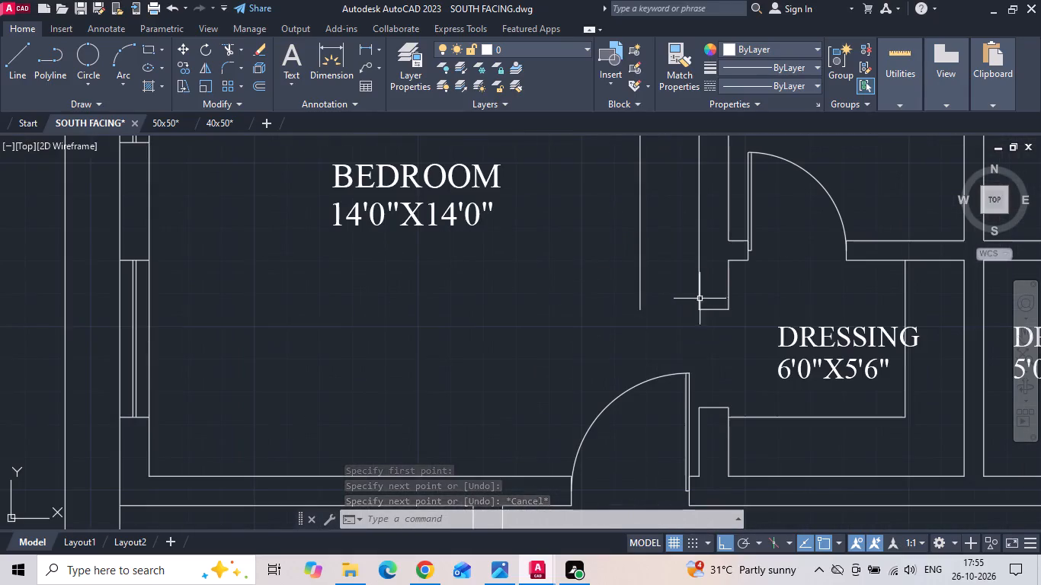
pyautogui.moveTo(706, 299); pyautogui.dragTo(657, 292, button='middle')
pyautogui.press('l')
pyautogui.press('space')
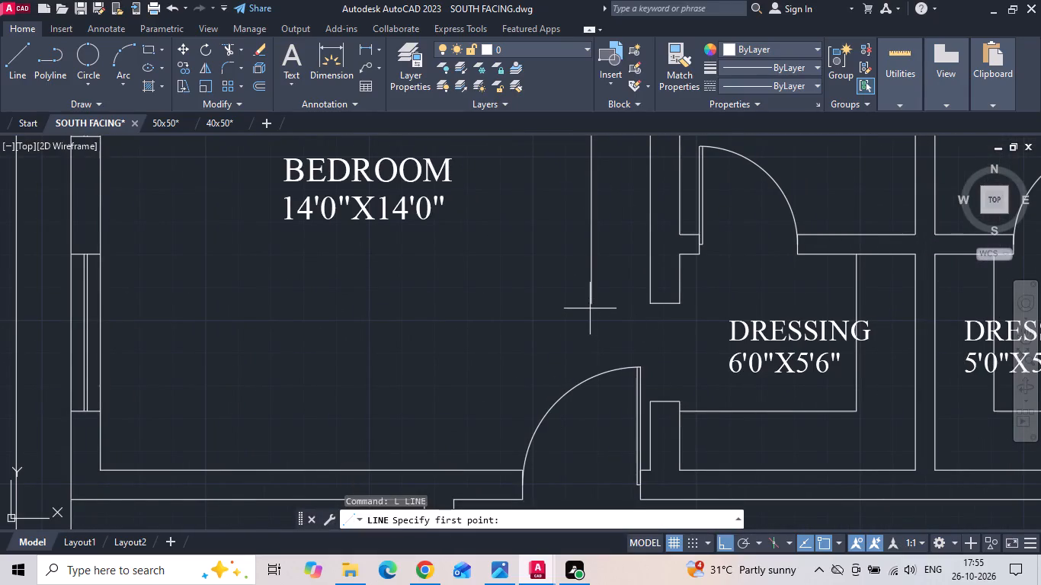
pyautogui.click(590, 308)
pyautogui.click(646, 308)
pyautogui.press('Escape')
# Move the wardrobe's south closing line in the 14'0"X14'0" bedroom 6 inches north.
pyautogui.click(639, 304)
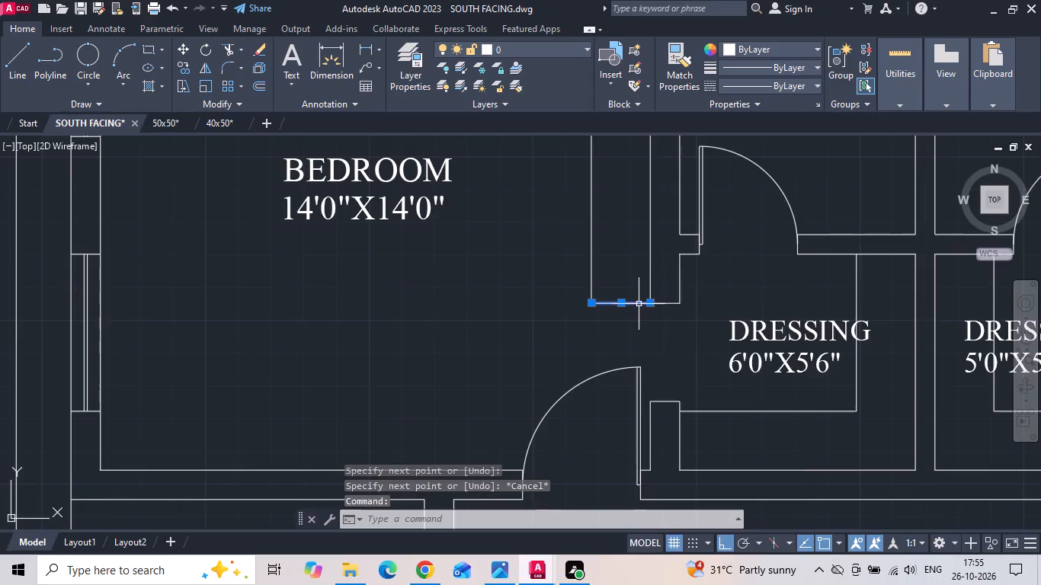
pyautogui.rightClick(637, 303)
pyautogui.click(649, 278)
pyautogui.moveTo(636, 271); pyautogui.dragTo(634, 262)
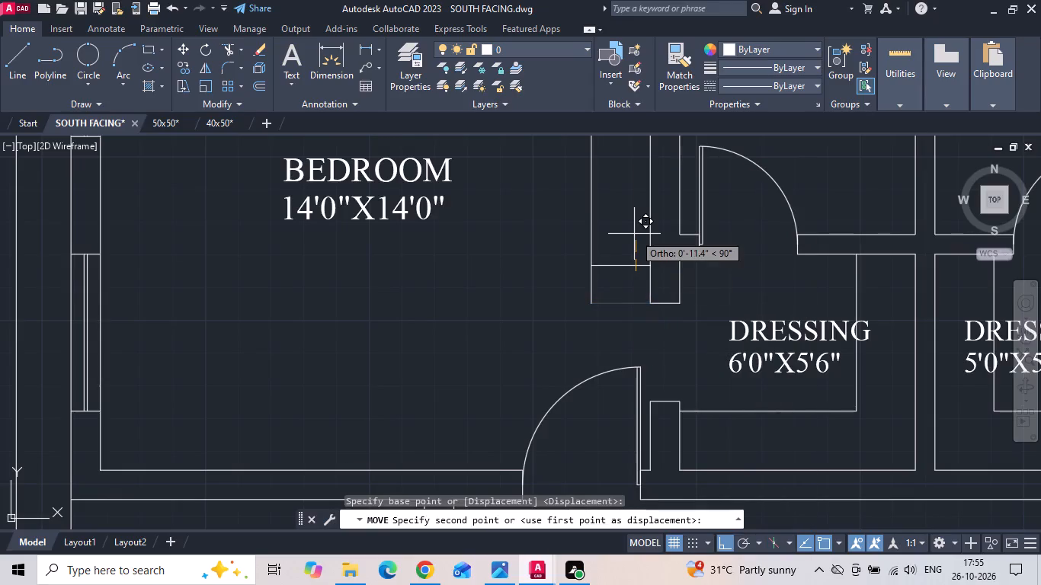
pyautogui.write('6')
pyautogui.press('space')
# Trim the part of the 14'0"X14'0" bedroom's wardrobe front line that extends south past the closing line.
pyautogui.press('t')
pyautogui.press('r')
pyautogui.press('space')
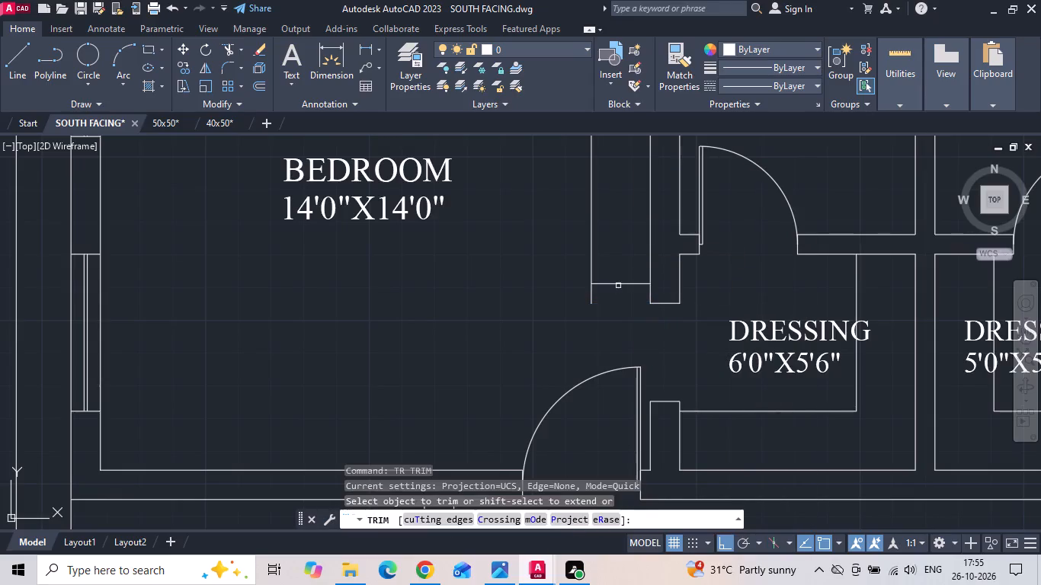
pyautogui.click(594, 299)
pyautogui.click(561, 297)
pyautogui.scroll(-3, 567, 315)
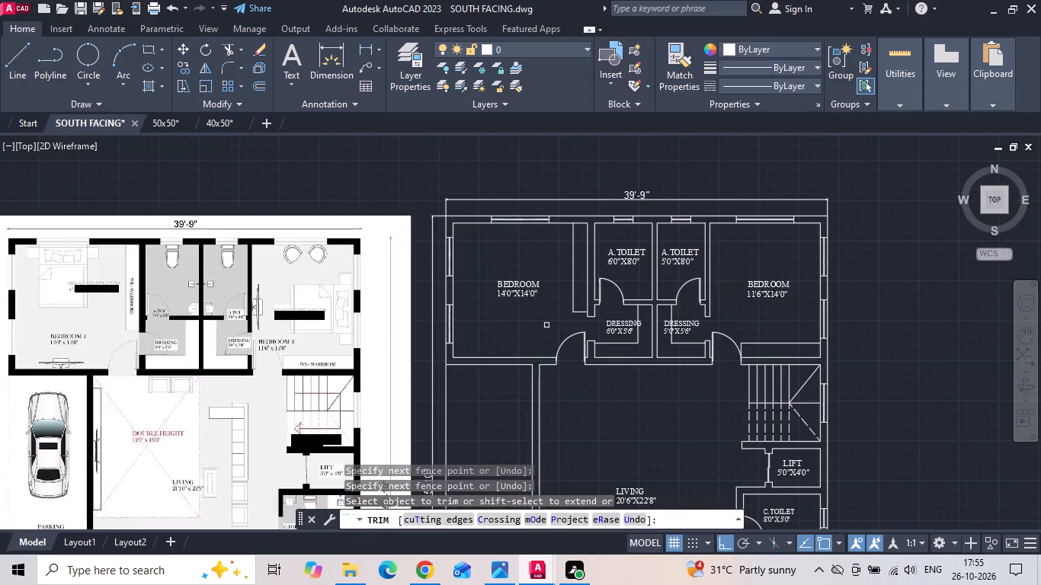
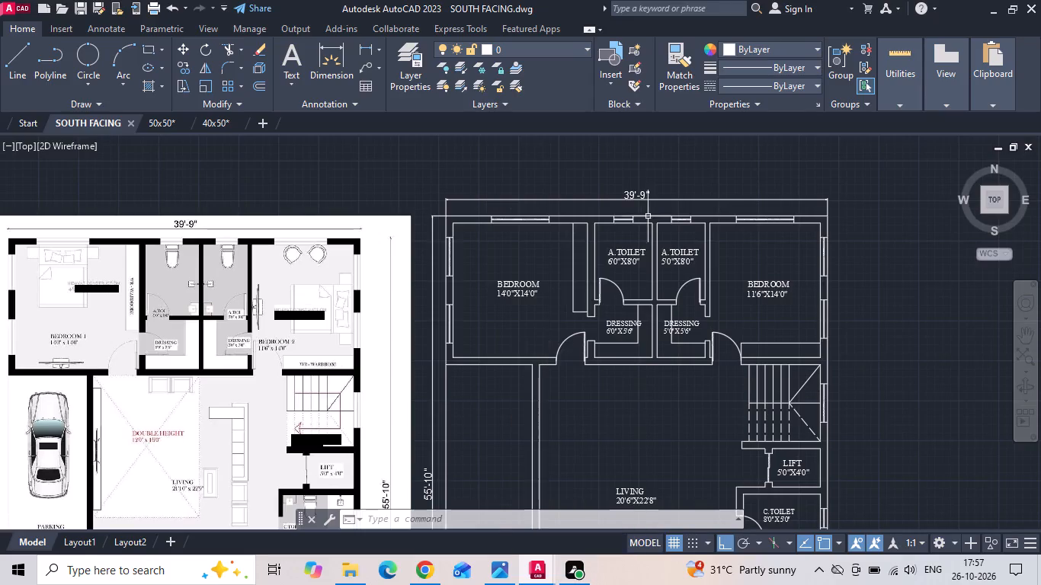
# Offset the C.TOILET's inner east wall line 3' to the west to divide off the shower area.
pyautogui.scroll(-1, 648, 216)
pyautogui.moveTo(604, 330); pyautogui.dragTo(594, 270, button='middle')
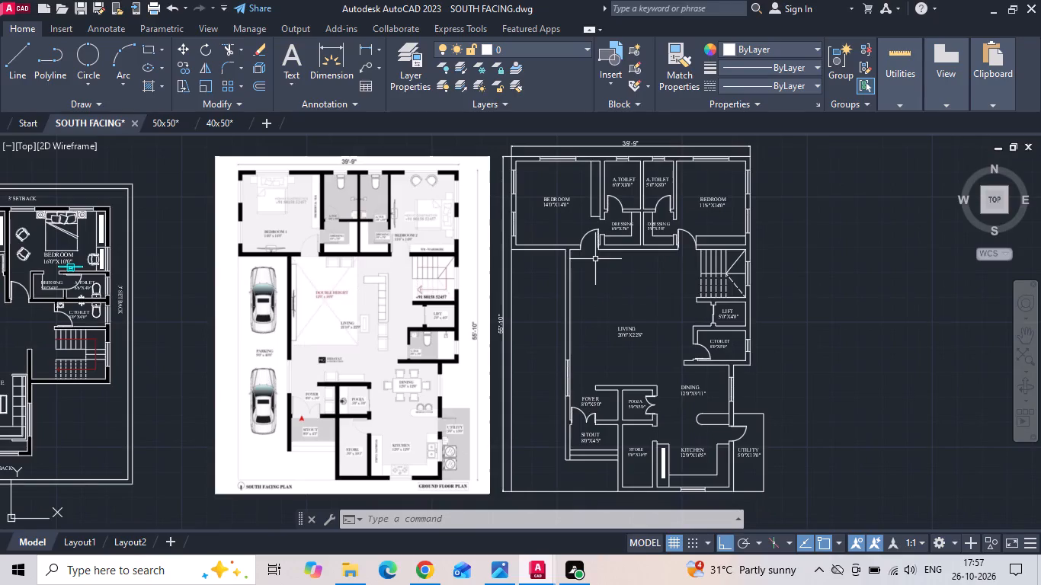
pyautogui.scroll(2, 461, 341)
pyautogui.scroll(1, 339, 337)
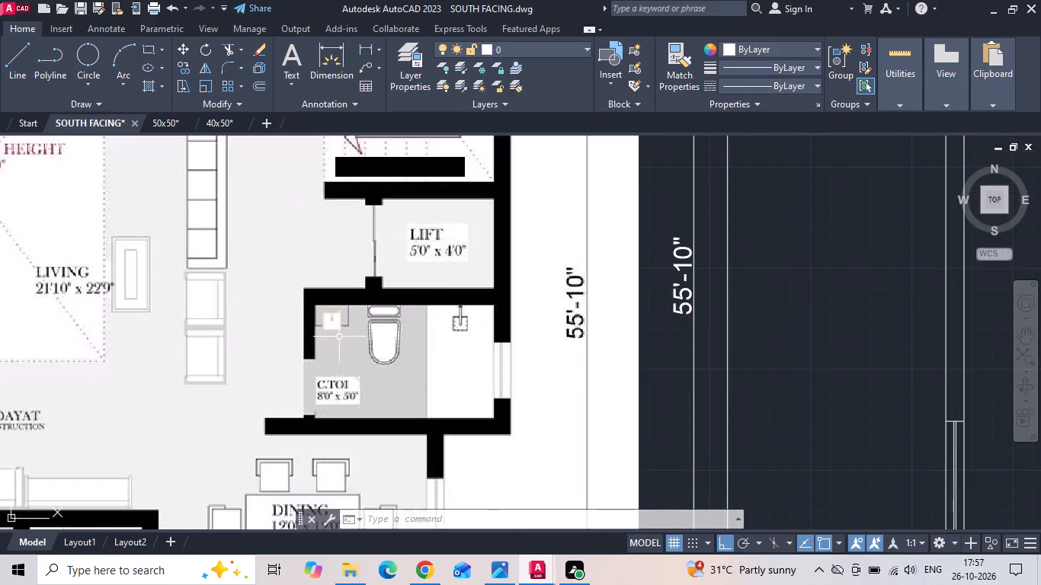
pyautogui.write('O')
pyautogui.press('space')
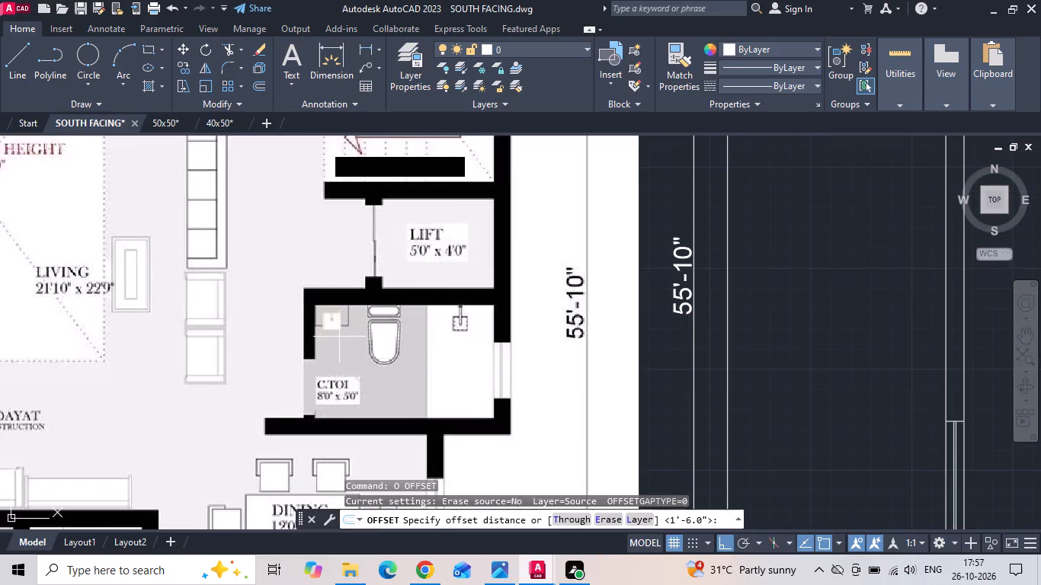
pyautogui.write("3'")
pyautogui.press('Return')
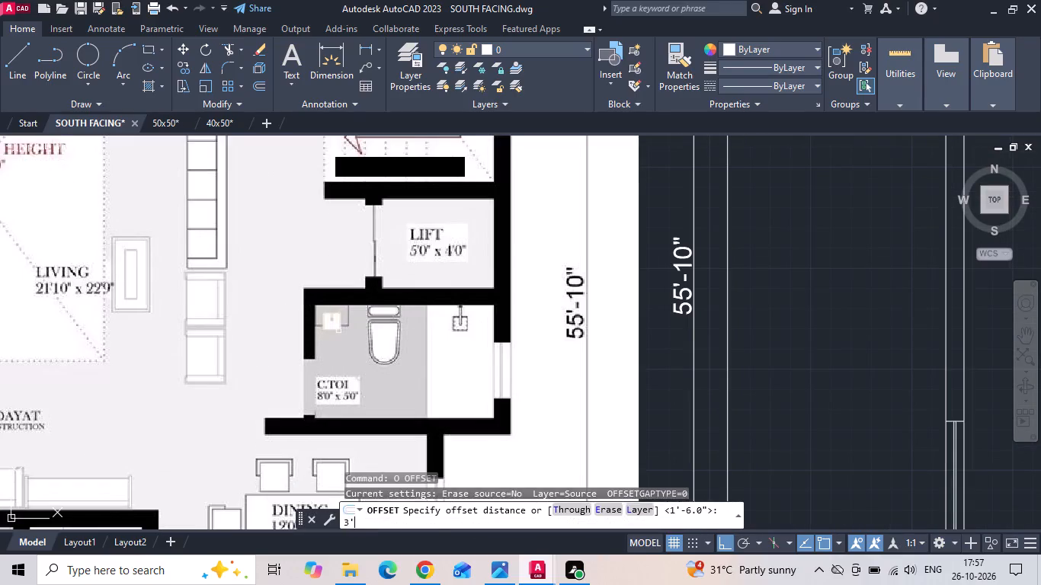
pyautogui.scroll(-2, 339, 381)
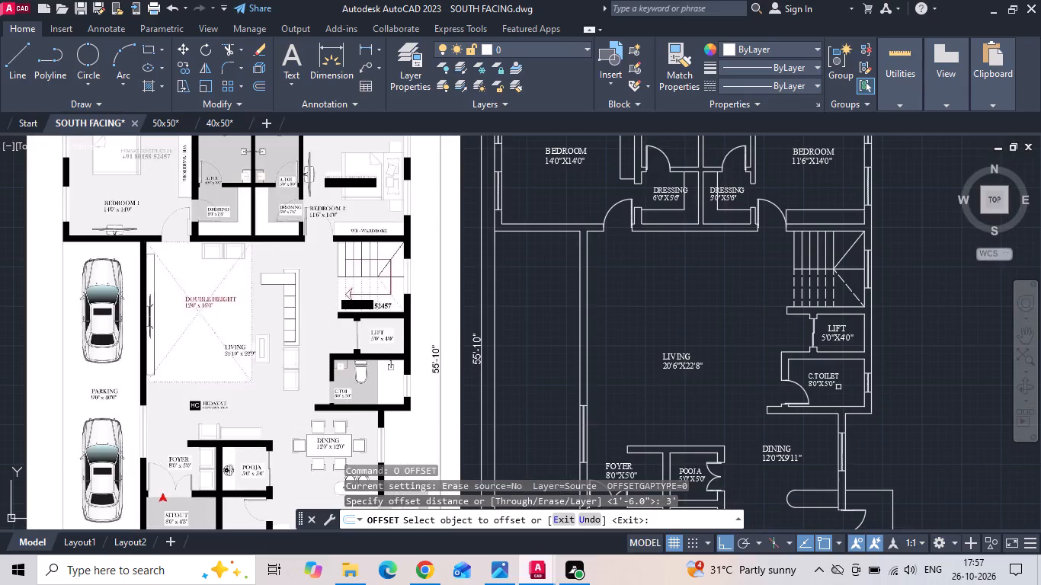
pyautogui.click(866, 384)
pyautogui.click(838, 398)
pyautogui.scroll(1, 838, 398)
pyautogui.press('Escape')
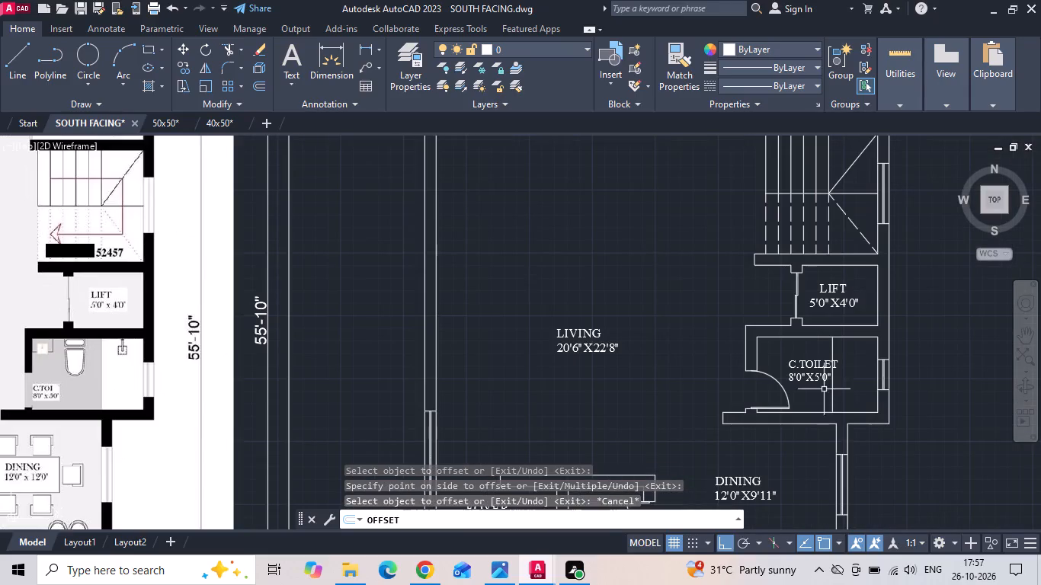
# Move the C.TOILET 8'0"X5'0" label slightly south within the room.
pyautogui.click(815, 366)
pyautogui.rightClick(814, 364)
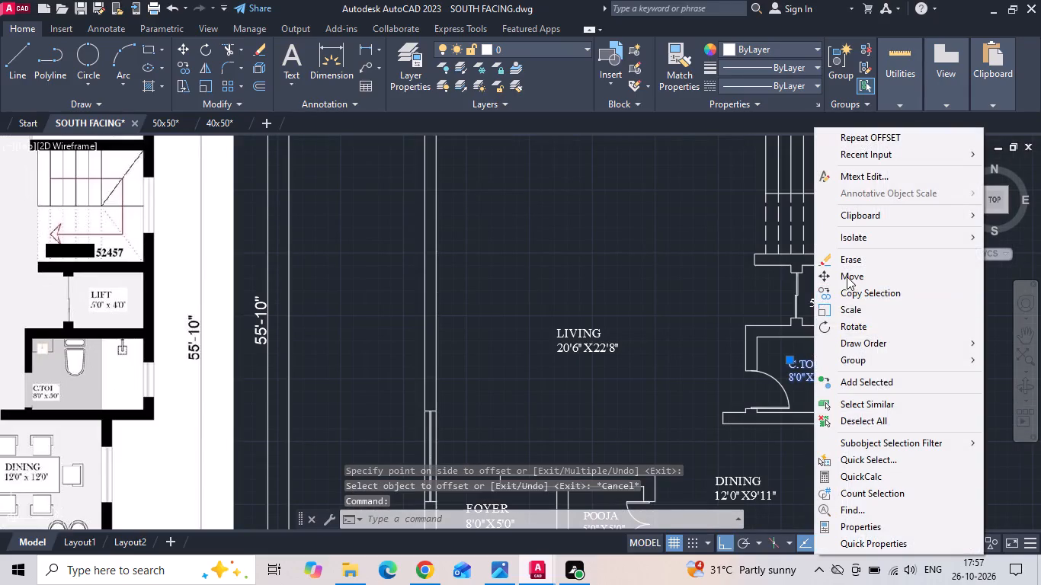
pyautogui.click(847, 277)
pyautogui.scroll(1, 877, 414)
pyautogui.click(853, 357)
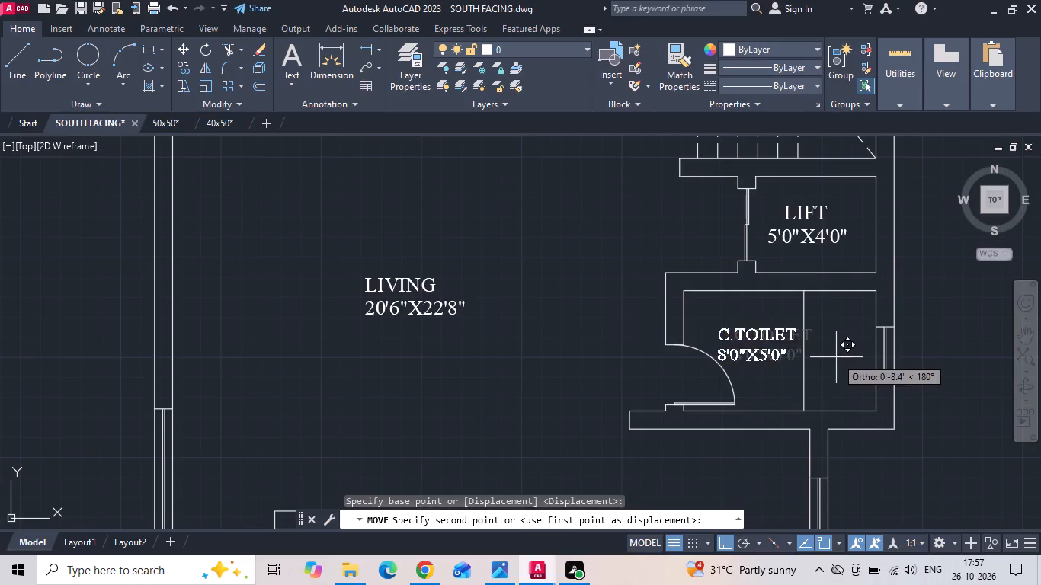
pyautogui.click(850, 369)
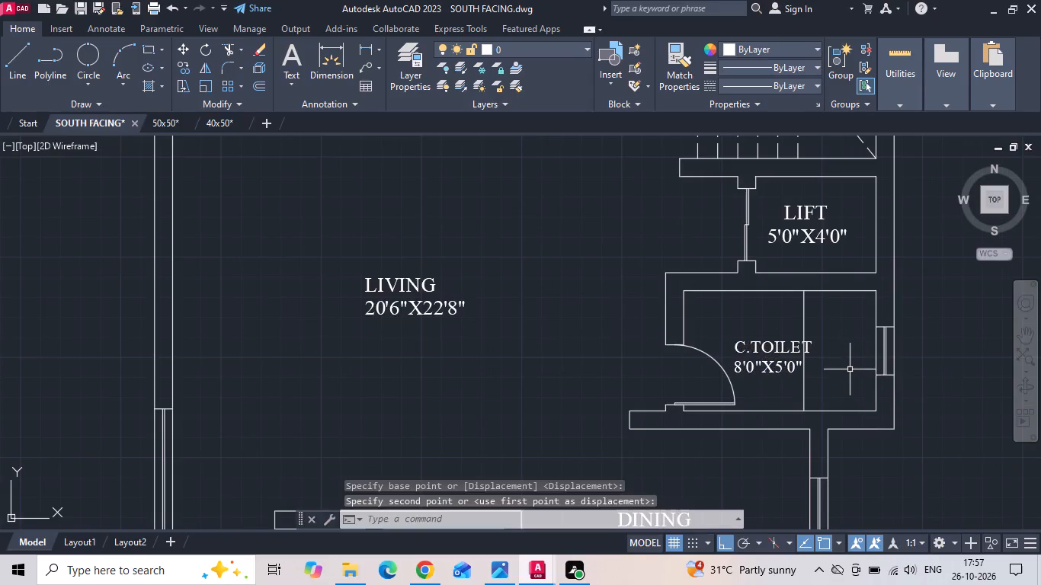
# Copy the washbasin, tap and WC from the finished plan's 8'0"X4'0" C.TOILET into the inner northwest corner of the 8'0"X5'0" C.TOILET.
pyautogui.scroll(-2, 850, 372)
pyautogui.scroll(-2, 741, 369)
pyautogui.scroll(2, 93, 393)
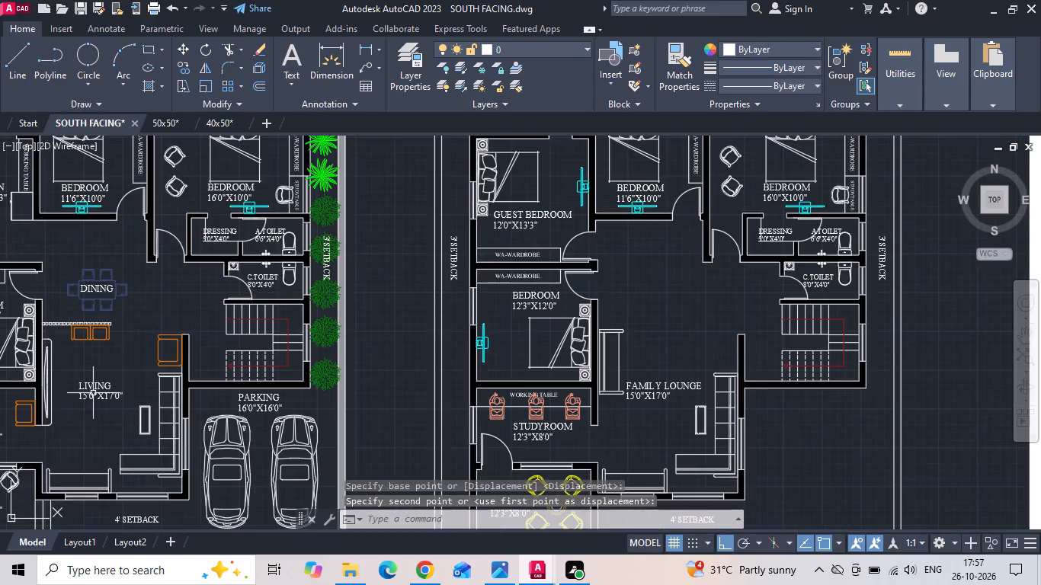
pyautogui.scroll(3, 313, 264)
pyautogui.moveTo(261, 277); pyautogui.dragTo(387, 292, button='middle')
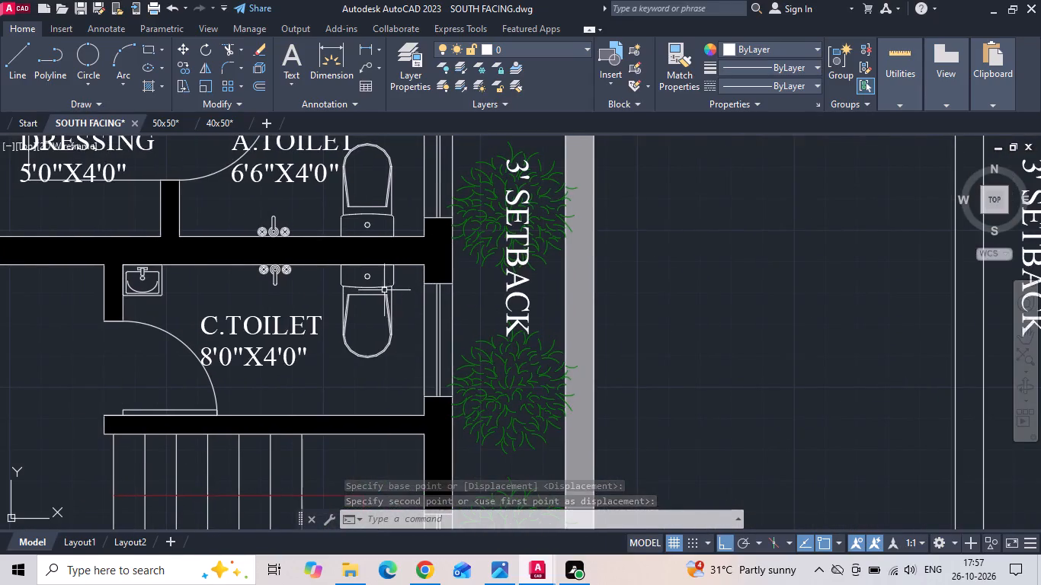
pyautogui.click(368, 285)
pyautogui.click(148, 290)
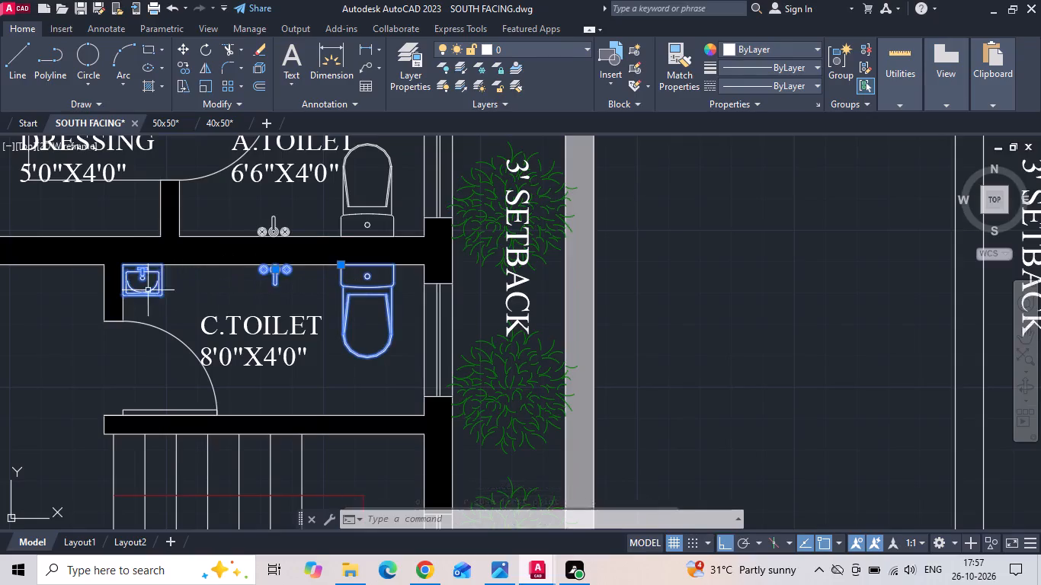
pyautogui.rightClick(148, 290)
pyautogui.click(160, 321)
pyautogui.scroll(2, 94, 267)
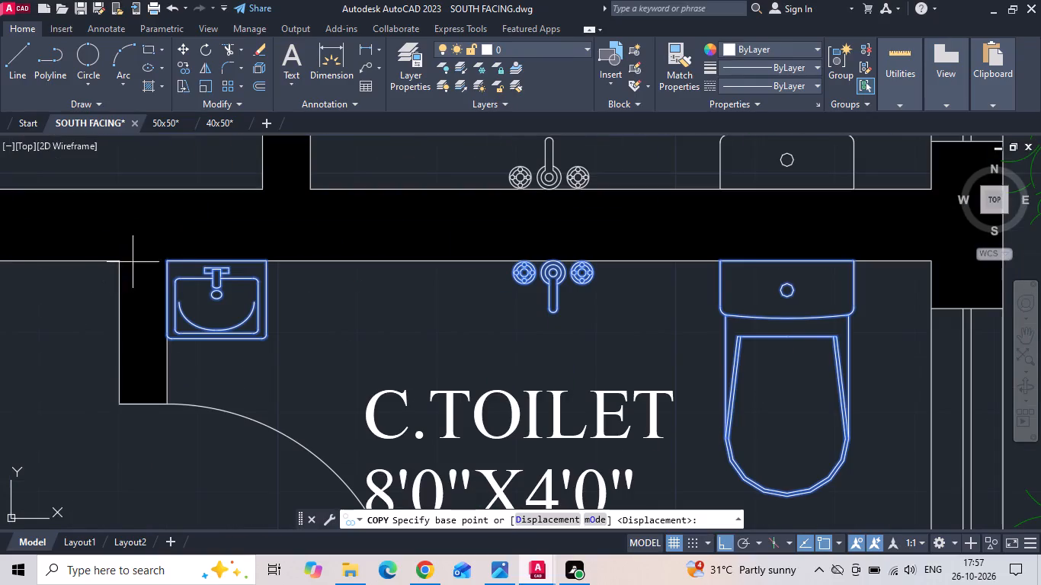
pyautogui.click(165, 264)
pyautogui.scroll(-5, 116, 328)
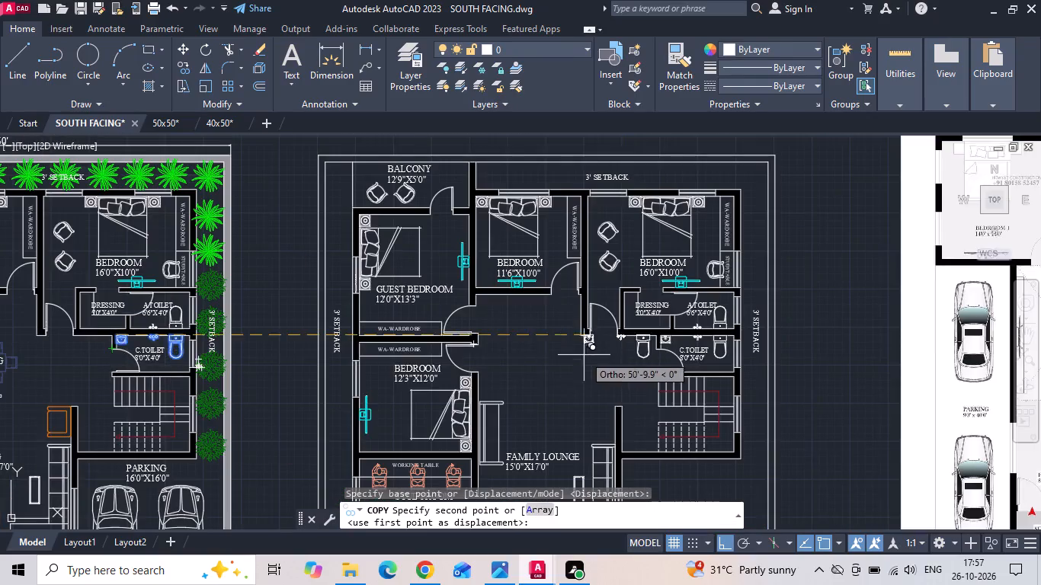
pyautogui.moveTo(576, 350); pyautogui.dragTo(107, 345, button='middle')
pyautogui.moveTo(886, 347); pyautogui.dragTo(27, 344, button='middle')
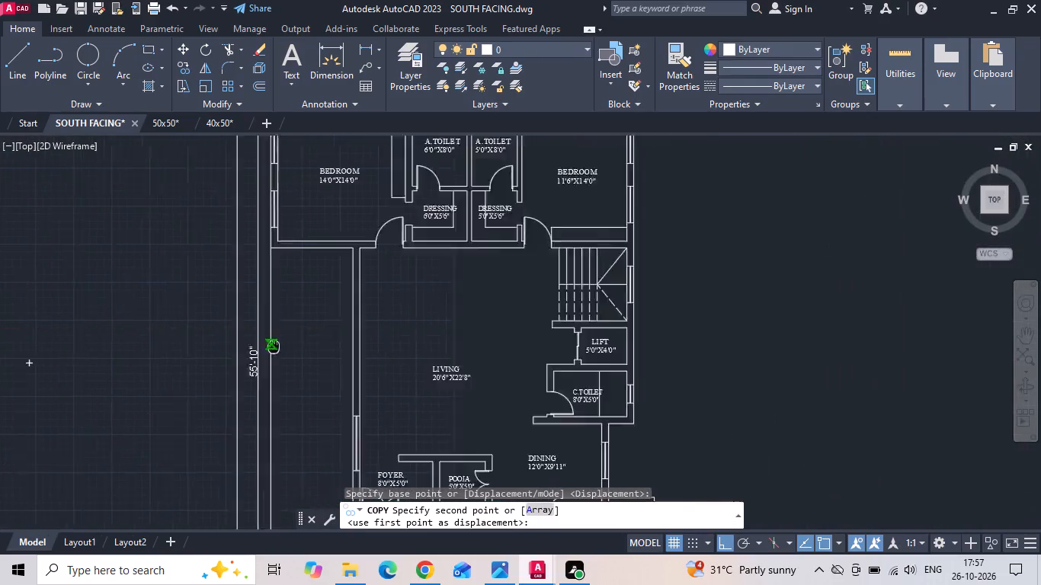
pyautogui.moveTo(27, 344); pyautogui.dragTo(0, 344, button='middle')
pyautogui.scroll(2, 254, 360)
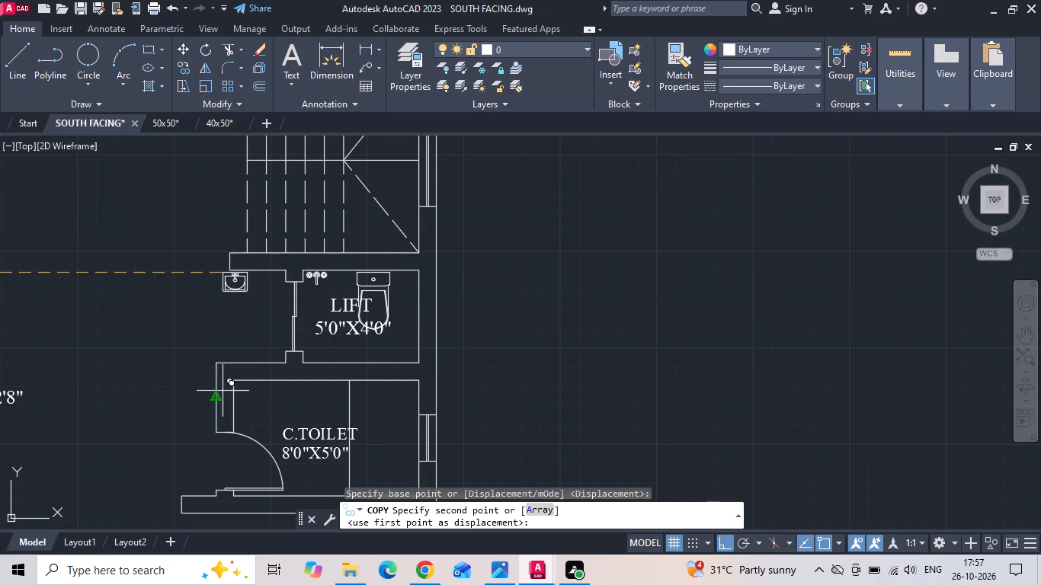
pyautogui.click(237, 382)
pyautogui.moveTo(251, 380); pyautogui.dragTo(354, 343, button='middle')
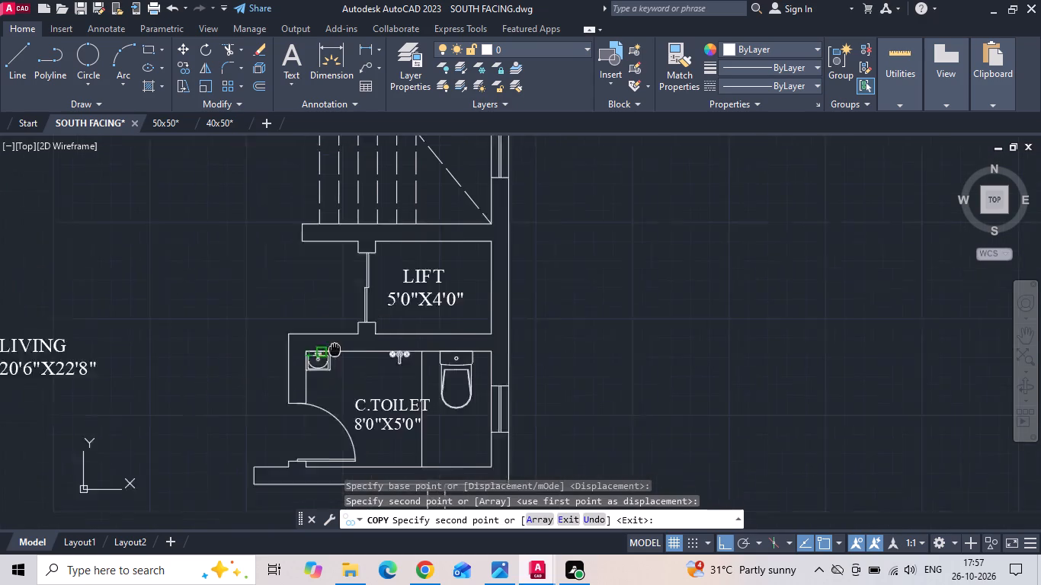
pyautogui.moveTo(354, 343); pyautogui.dragTo(359, 342, button='middle')
pyautogui.press('Escape')
# Move the C.TOILET's tap east along the north wall into the shower area beyond the dividing line.
pyautogui.scroll(2, 454, 358)
pyautogui.click(409, 337)
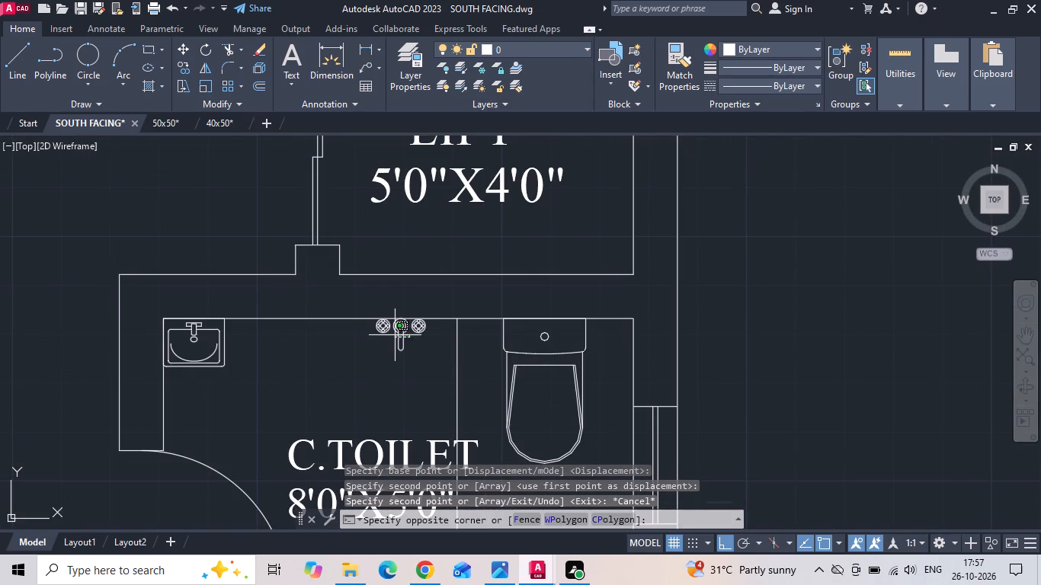
pyautogui.click(395, 335)
pyautogui.rightClick(395, 335)
pyautogui.click(427, 274)
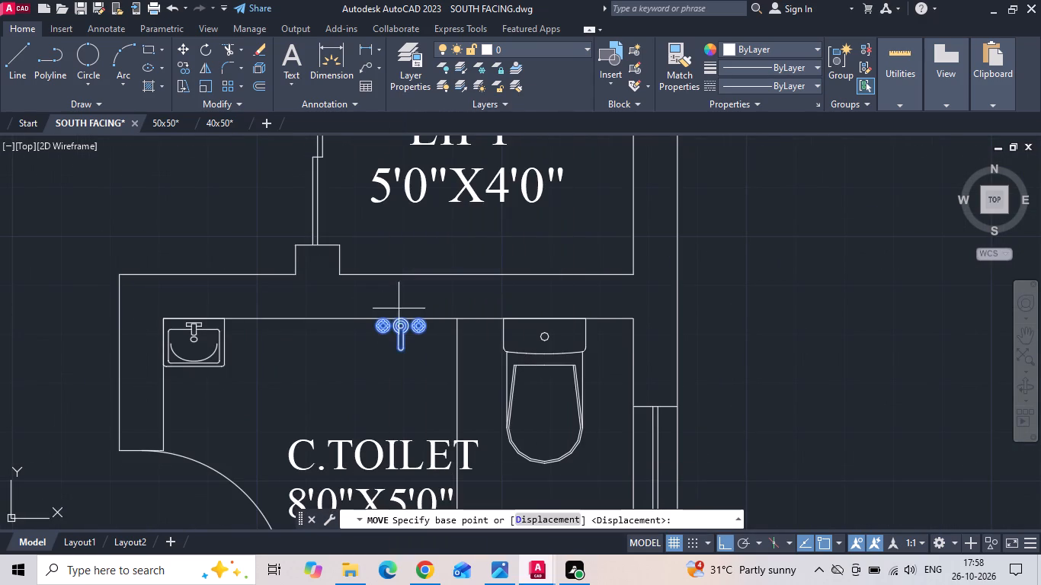
pyautogui.click(400, 315)
pyautogui.click(540, 321)
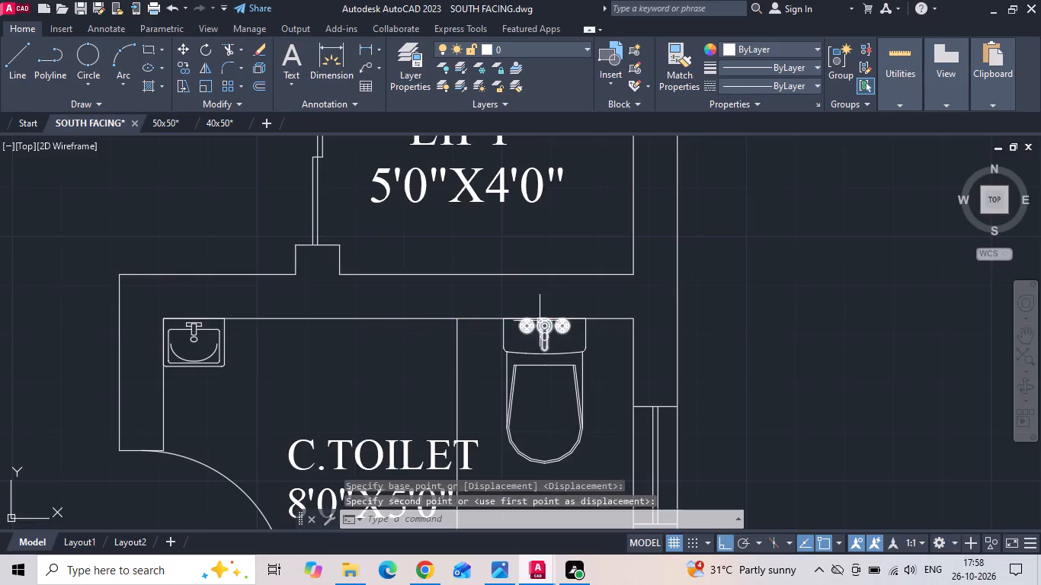
pyautogui.press('Escape')
# Move the C.TOILET's WC west along the north wall, between the washbasin and the shower dividing line.
pyautogui.click(530, 362)
pyautogui.click(469, 372)
pyautogui.rightClick(468, 367)
pyautogui.click(505, 280)
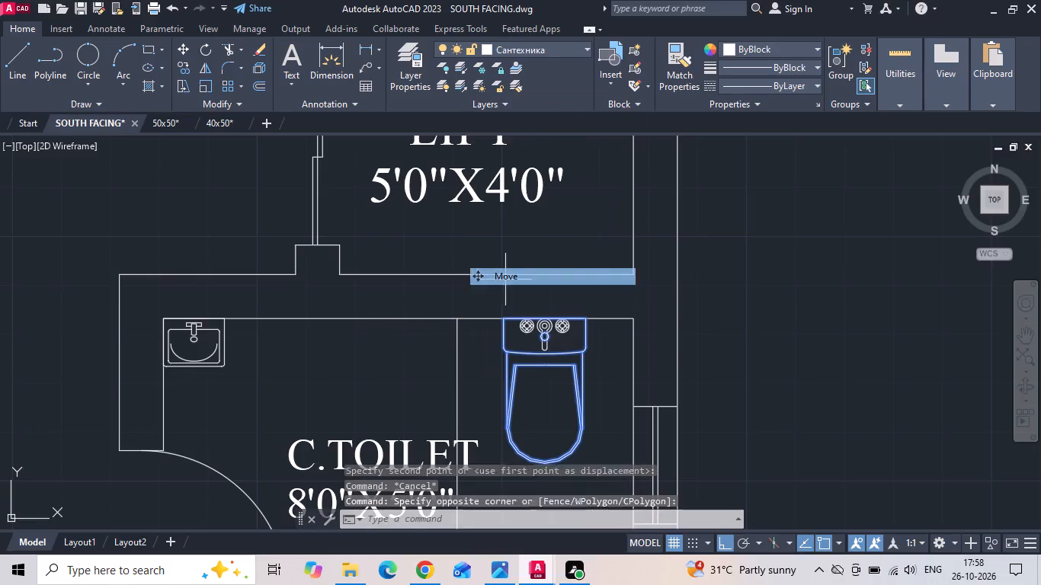
pyautogui.click(540, 315)
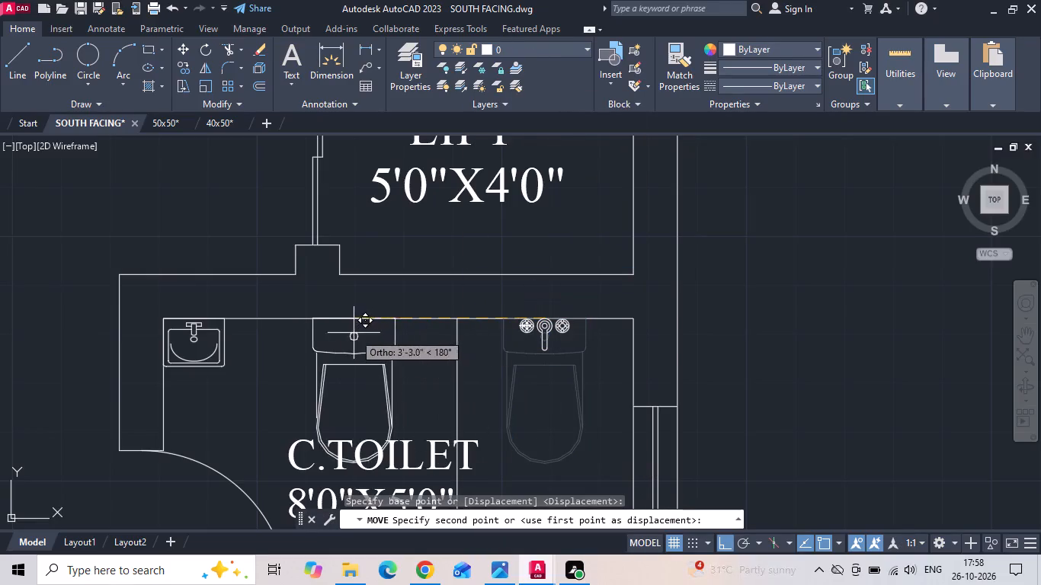
pyautogui.click(355, 320)
# Copy the C.TOILET's WC to the north walls of the 5'0"X8'0" and 6'0"X8'0" attached toilets, below their windows.
pyautogui.scroll(-2, 470, 299)
pyautogui.moveTo(447, 340); pyautogui.dragTo(520, 382, button='middle')
pyautogui.scroll(-2, 559, 405)
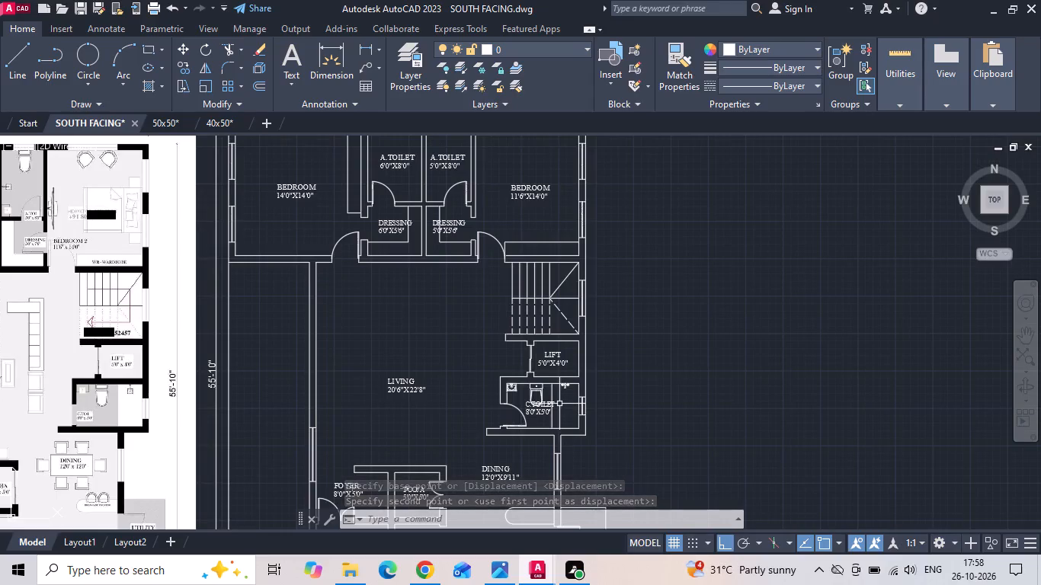
pyautogui.scroll(2, 558, 402)
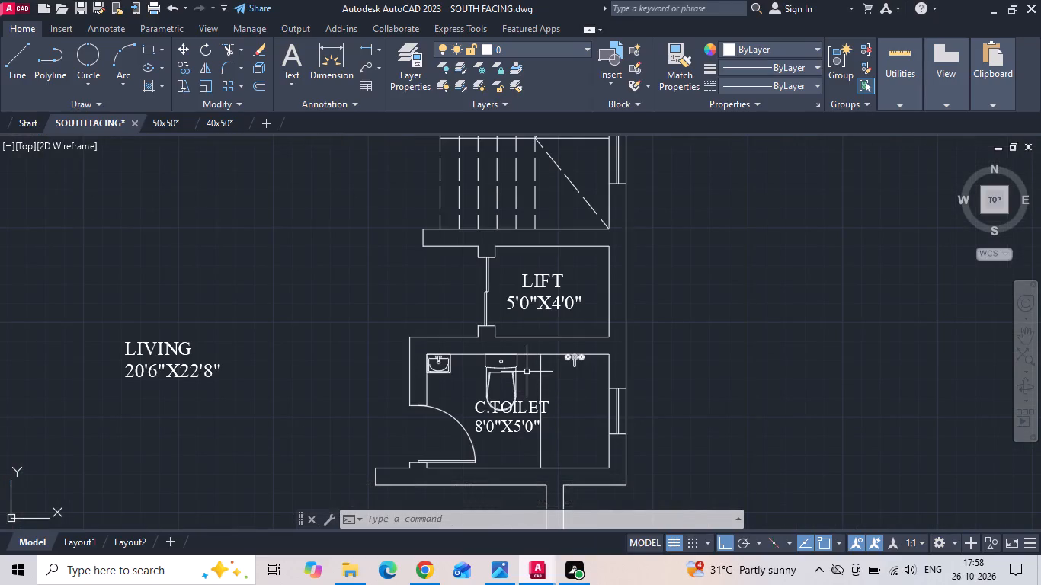
pyautogui.click(520, 369)
pyautogui.click(514, 366)
pyautogui.rightClick(513, 366)
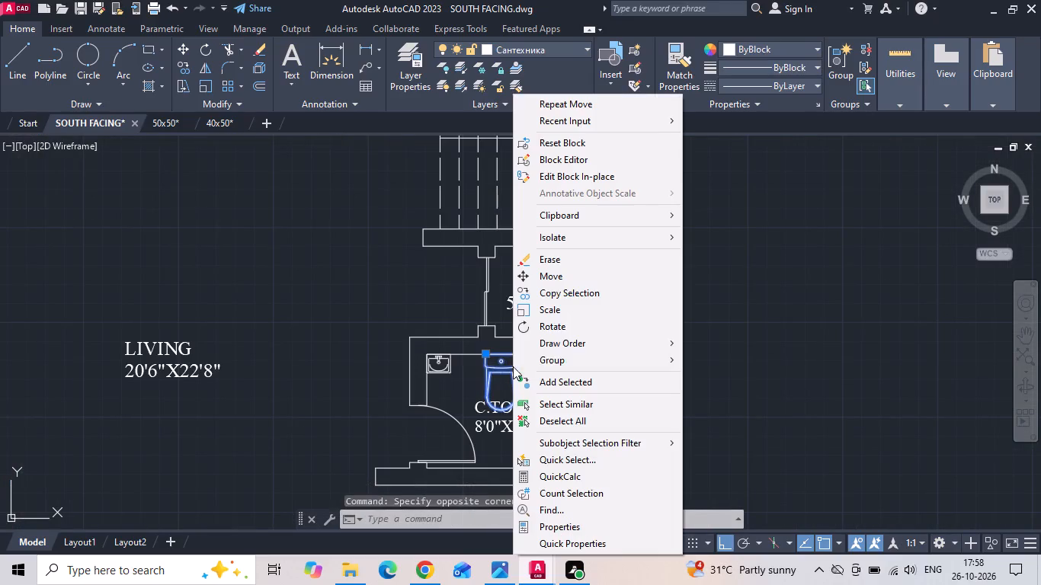
pyautogui.click(553, 297)
pyautogui.scroll(2, 529, 323)
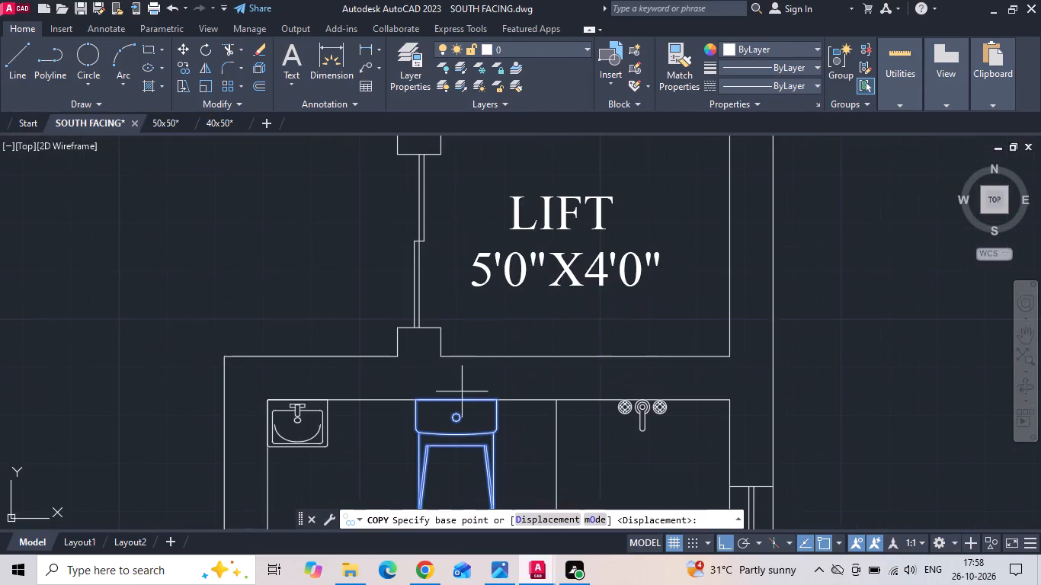
pyautogui.click(457, 398)
pyautogui.scroll(-5, 485, 468)
pyautogui.scroll(2, 380, 302)
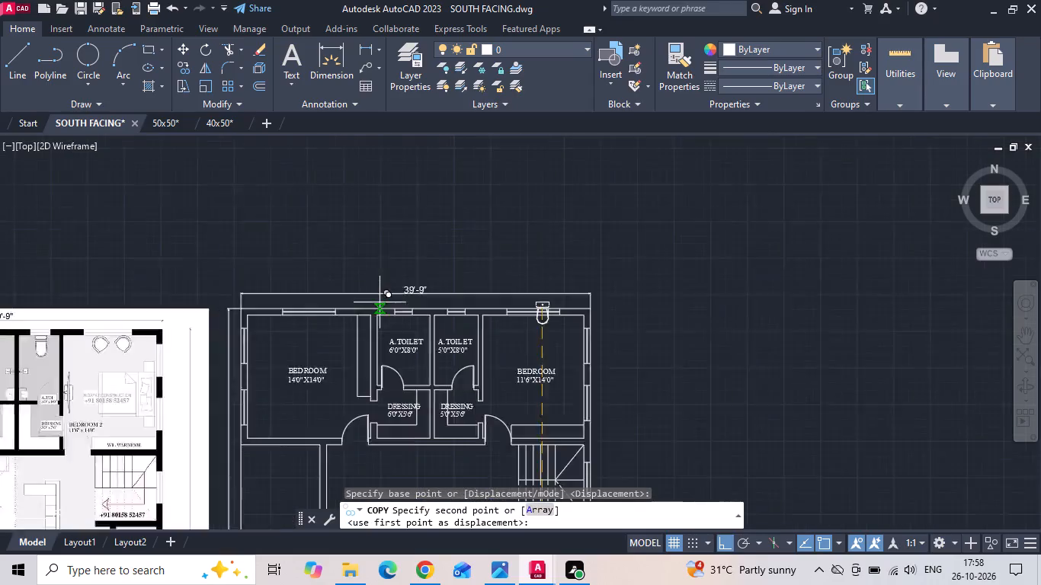
pyautogui.scroll(1, 380, 302)
pyautogui.click(499, 327)
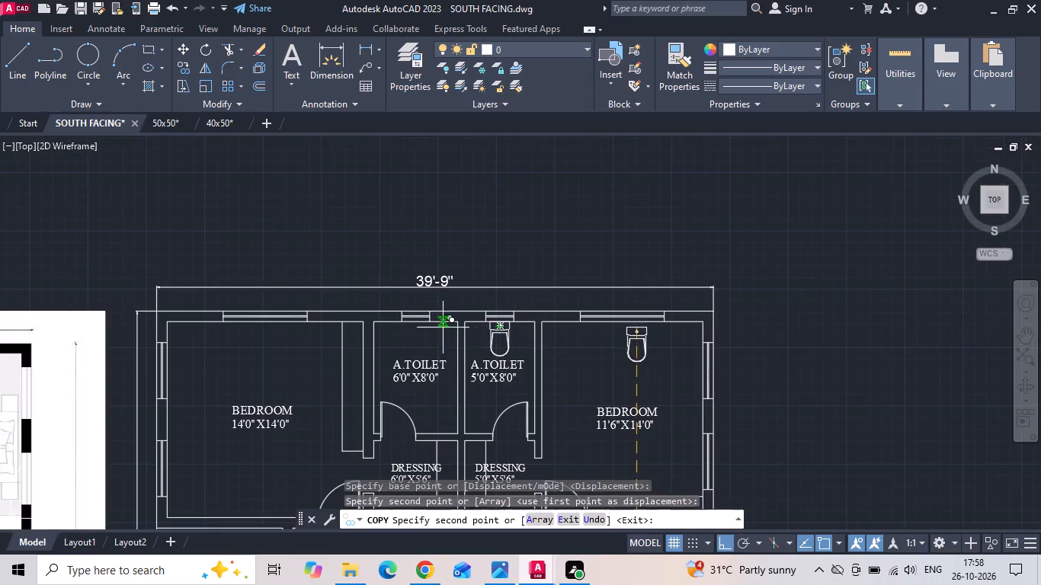
pyautogui.click(409, 324)
pyautogui.scroll(-1, 472, 323)
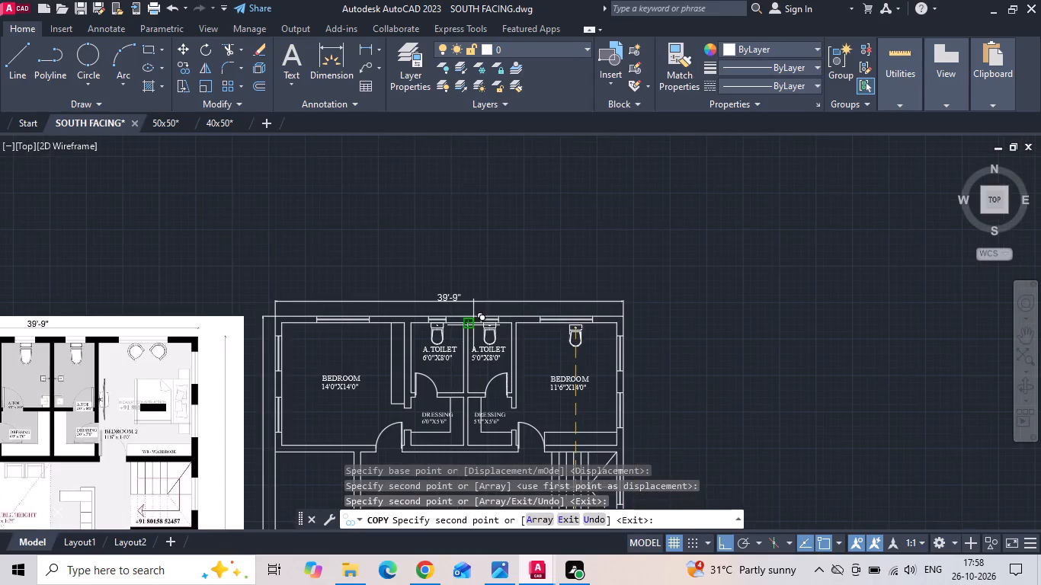
pyautogui.press('Escape')
# Copy the C.TOILET's tap into the 5'0"X8'0" attached toilet, just west of its WC, with Ortho off.
pyautogui.scroll(-1, 450, 286)
pyautogui.moveTo(464, 443); pyautogui.dragTo(446, 324, button='middle')
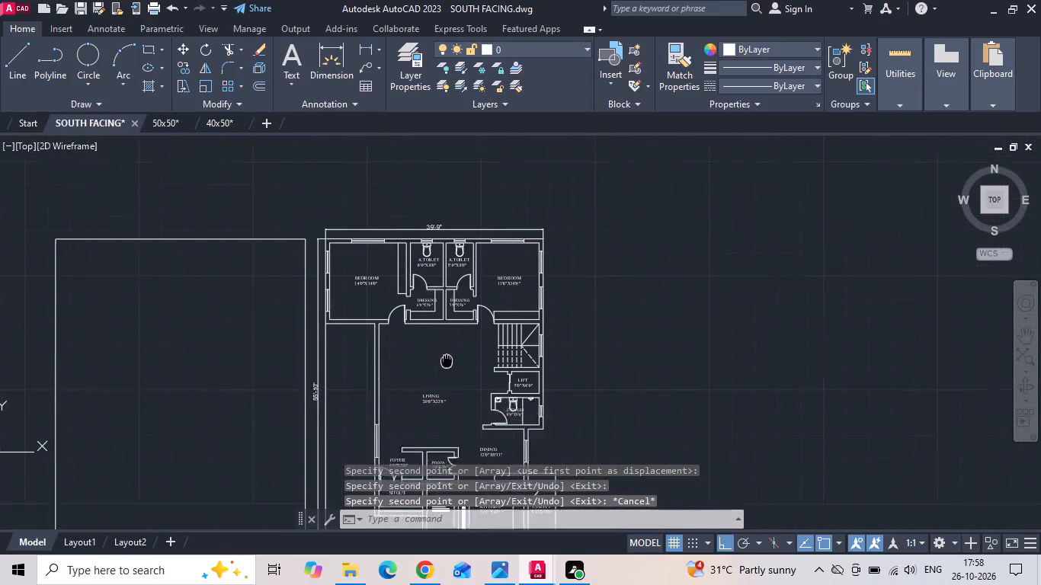
pyautogui.moveTo(446, 324); pyautogui.dragTo(446, 293, button='middle')
pyautogui.scroll(2, 477, 319)
pyautogui.scroll(2, 544, 315)
pyautogui.click(667, 295)
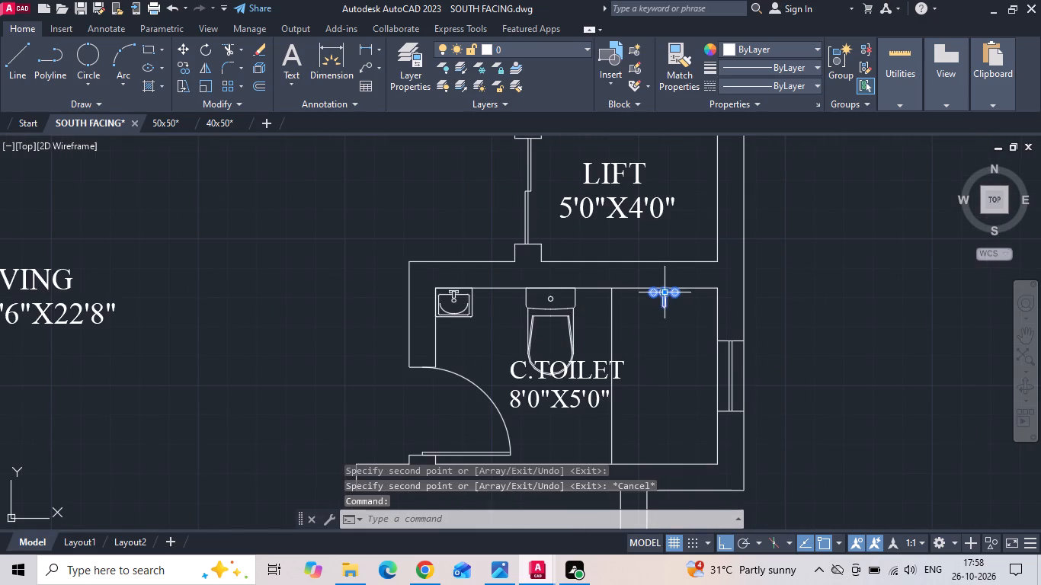
pyautogui.rightClick(667, 295)
pyautogui.click(680, 301)
pyautogui.moveTo(655, 321); pyautogui.dragTo(649, 334)
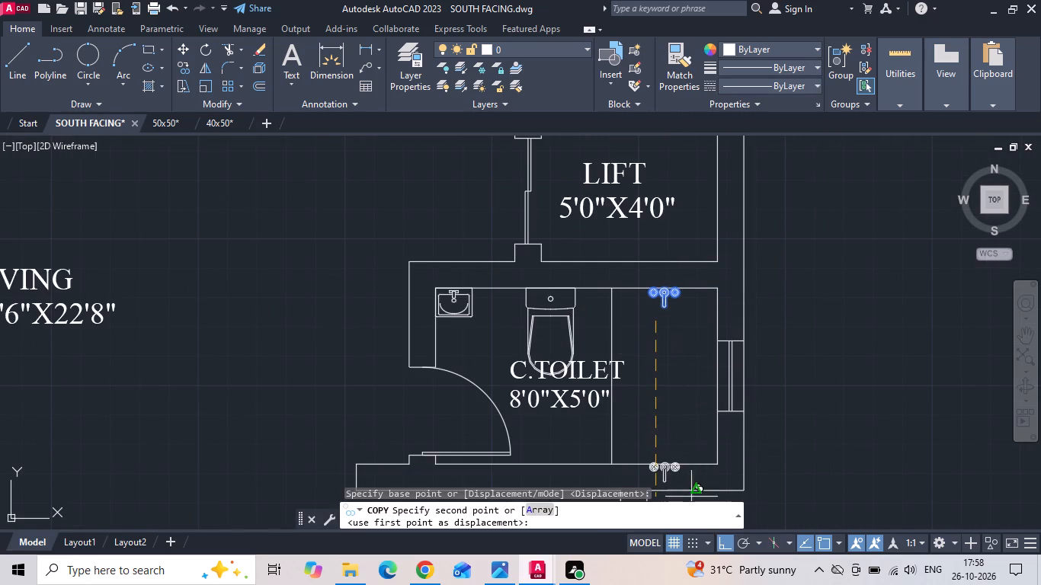
pyautogui.click(722, 542)
pyautogui.scroll(-3, 681, 554)
pyautogui.scroll(-4, 473, 282)
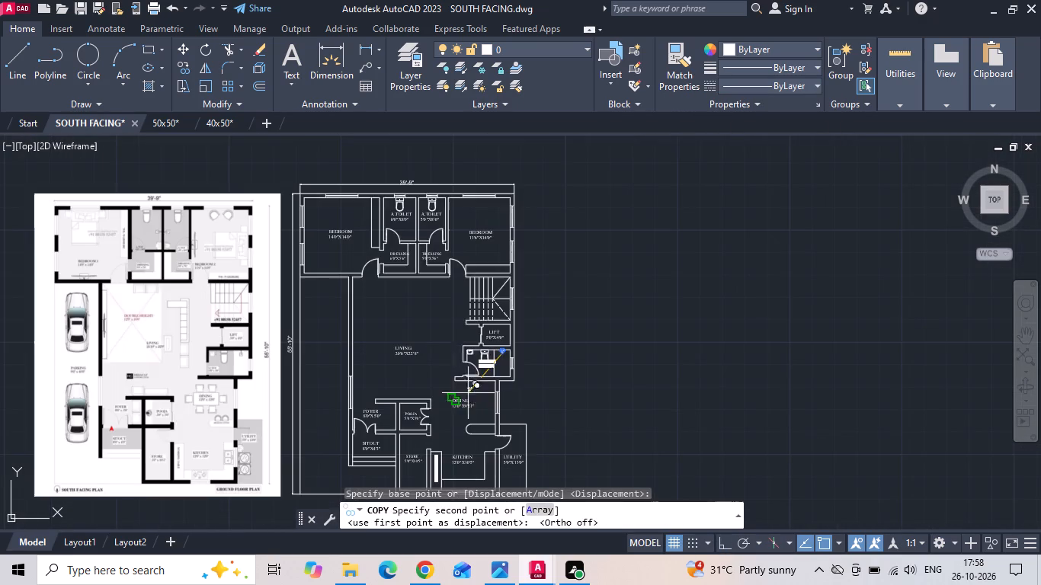
pyautogui.scroll(4, 421, 190)
pyautogui.scroll(1, 380, 314)
pyautogui.click(443, 317)
pyautogui.press('Escape')
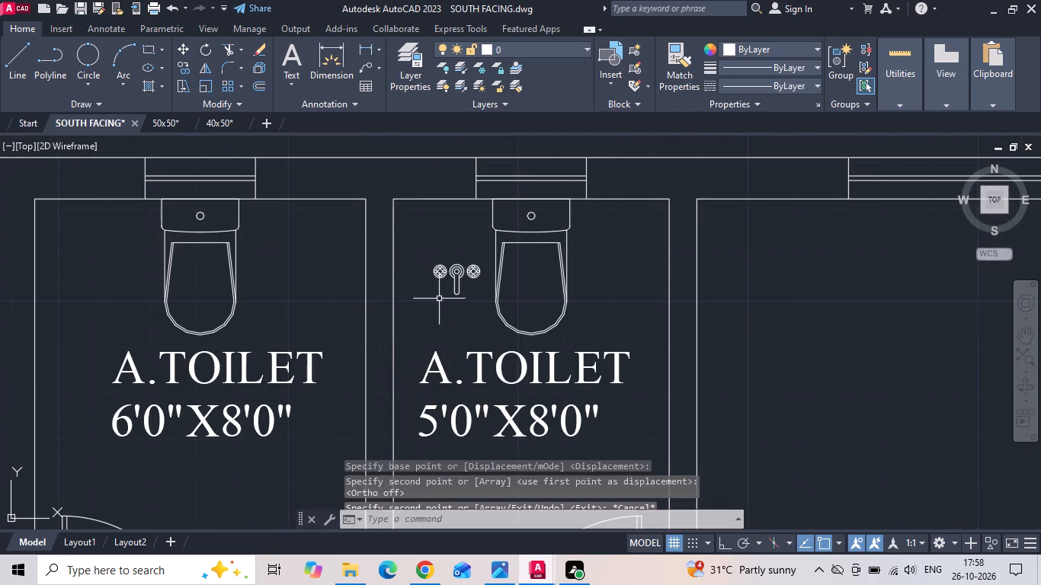
# Rotate the tap in the 5'0"X8'0" attached toilet by 270 degrees with Ortho on, so its spout points west.
pyautogui.click(447, 266)
pyautogui.rightClick(447, 266)
pyautogui.click(474, 318)
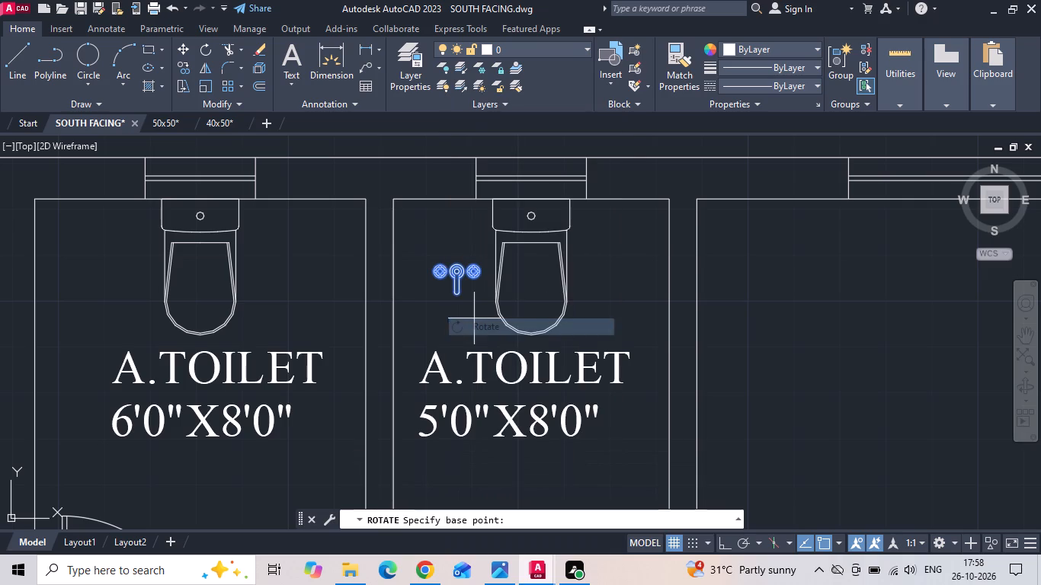
pyautogui.press('F8')
pyautogui.click(472, 283)
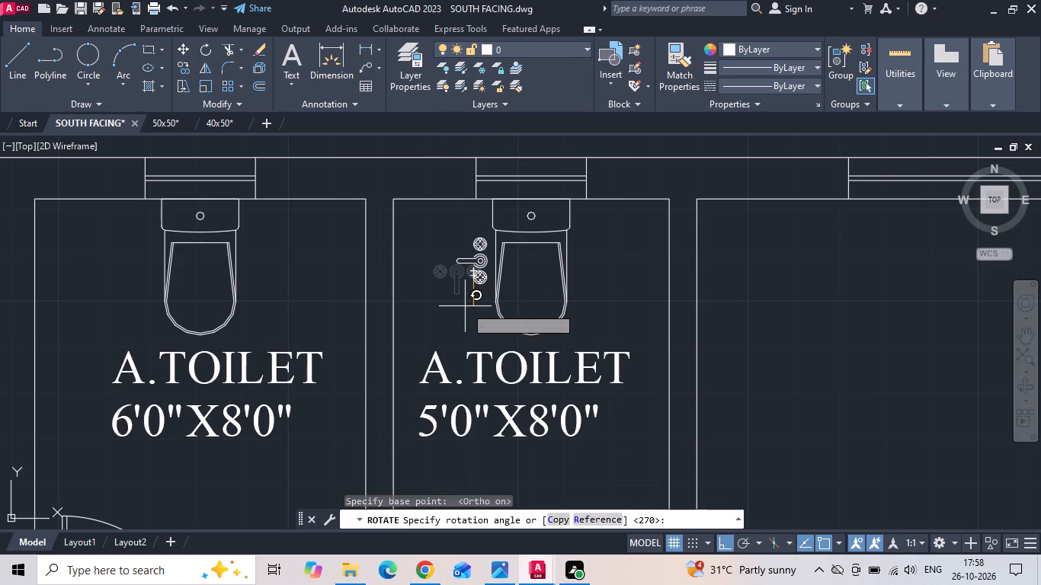
pyautogui.click(465, 306)
# Move the rotated tap west onto the 6'0"X8'0" attached toilet's east wall.
pyautogui.click(467, 258)
pyautogui.rightClick(467, 257)
pyautogui.click(477, 283)
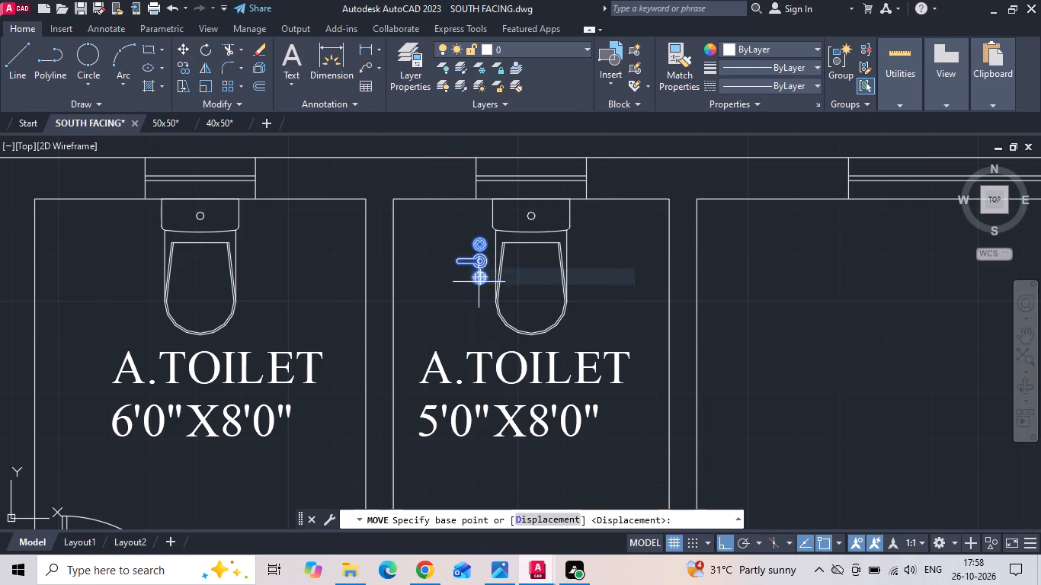
pyautogui.click(487, 257)
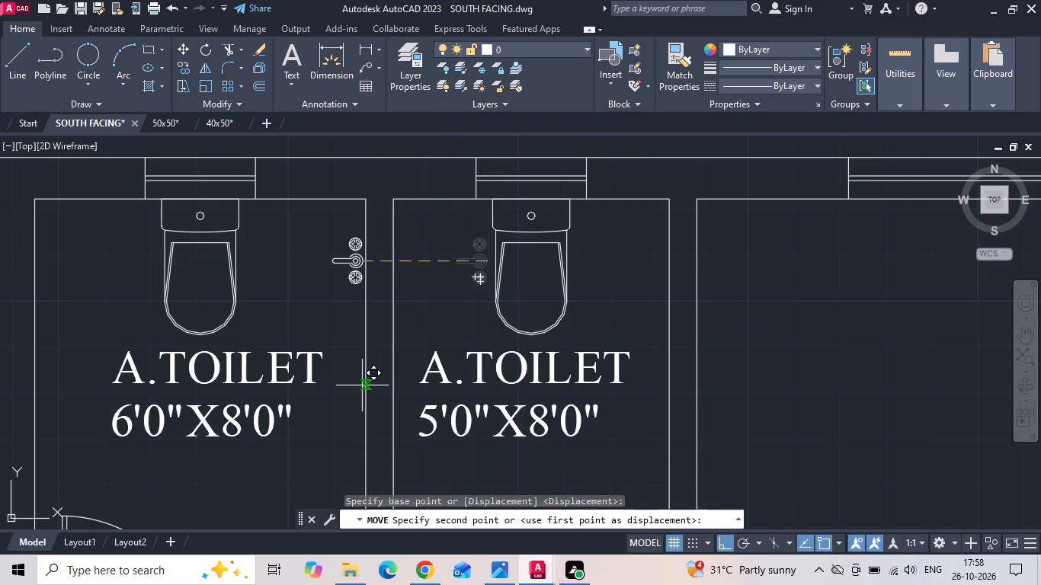
pyautogui.click(361, 380)
# Copy the C.TOILET's washbasin into the 6'0"X8'0" attached toilet, near its southeast corner, with Ortho off.
pyautogui.scroll(-4, 486, 349)
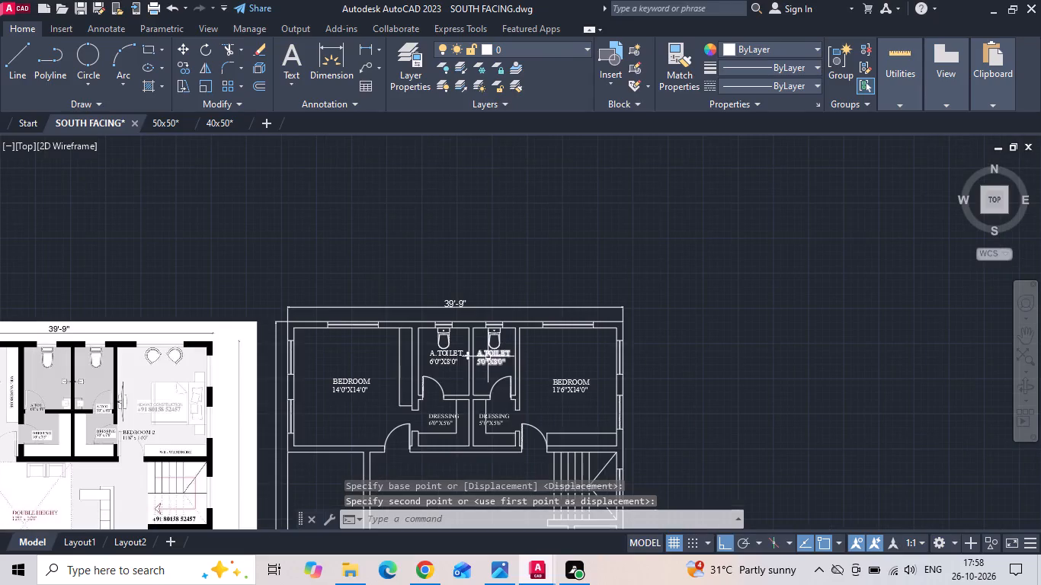
pyautogui.scroll(3, 457, 391)
pyautogui.scroll(-3, 440, 256)
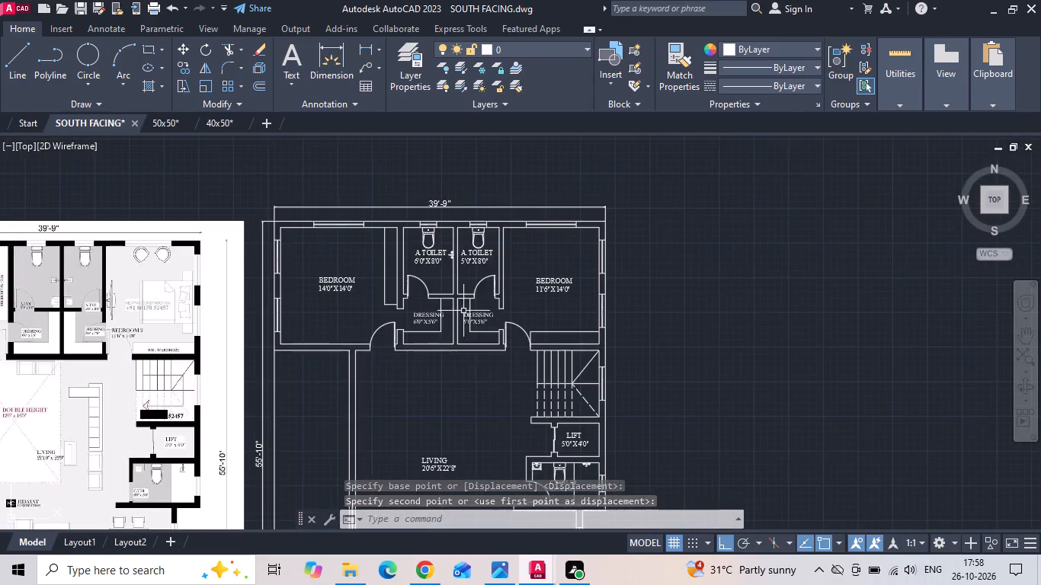
pyautogui.moveTo(493, 366); pyautogui.dragTo(425, 200, button='middle')
pyautogui.scroll(-1, 443, 273)
pyautogui.scroll(1, 466, 309)
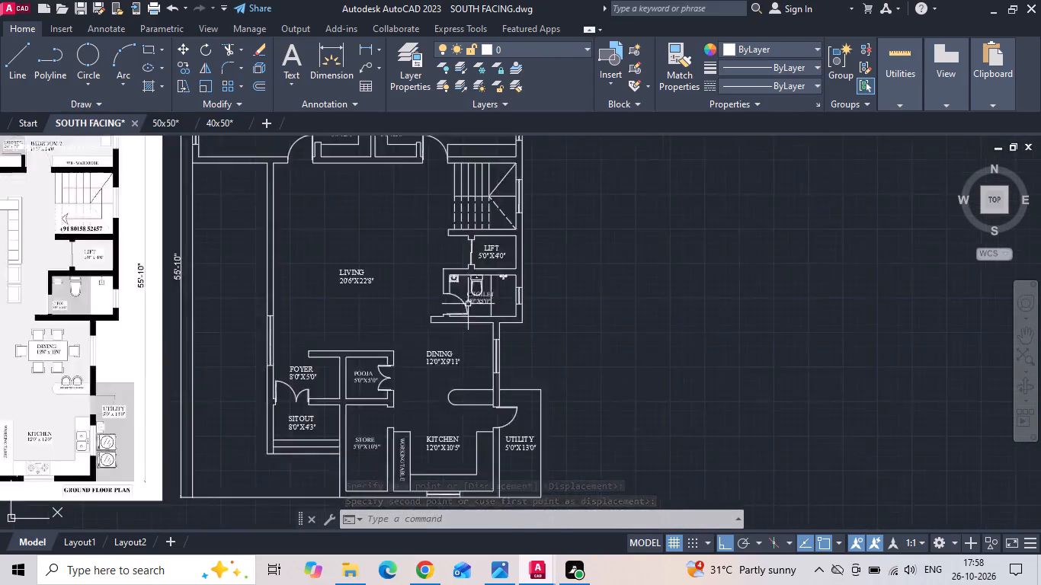
pyautogui.scroll(4, 468, 302)
pyautogui.click(452, 280)
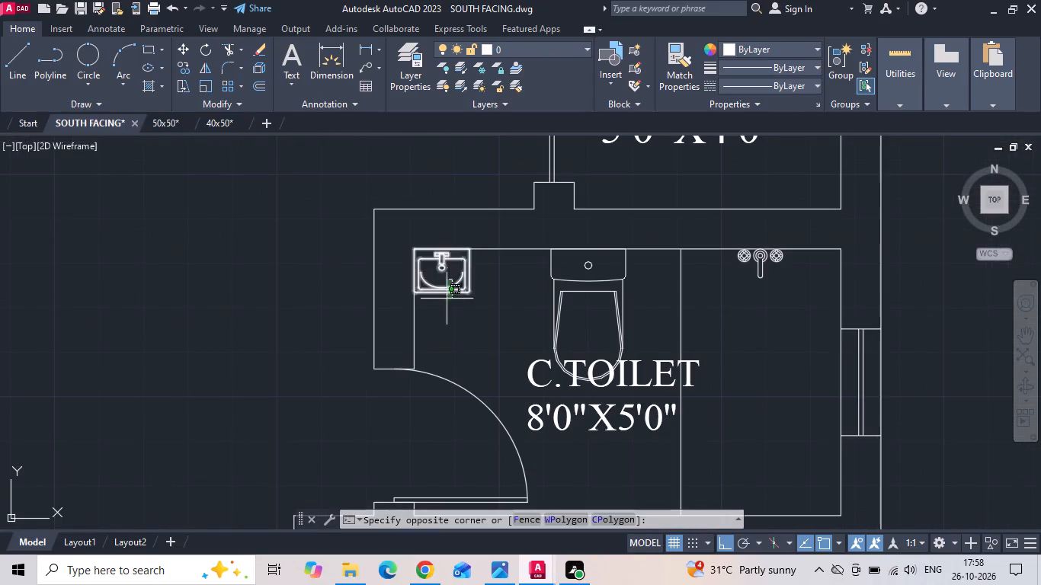
pyautogui.click(447, 299)
pyautogui.rightClick(447, 299)
pyautogui.click(471, 294)
pyautogui.moveTo(460, 306); pyautogui.dragTo(458, 313)
pyautogui.scroll(-3, 498, 360)
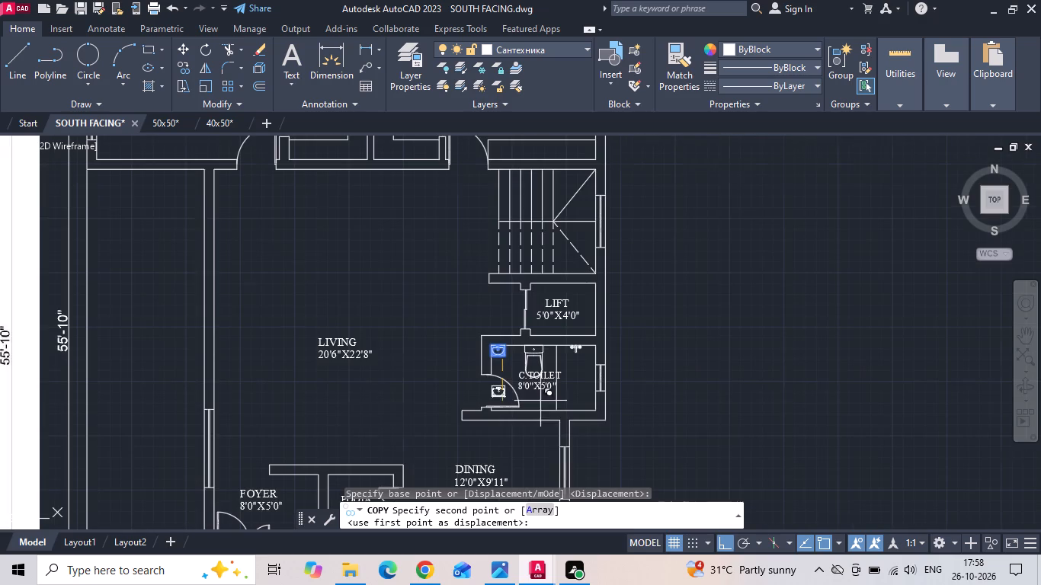
pyautogui.click(722, 542)
pyautogui.scroll(-3, 682, 532)
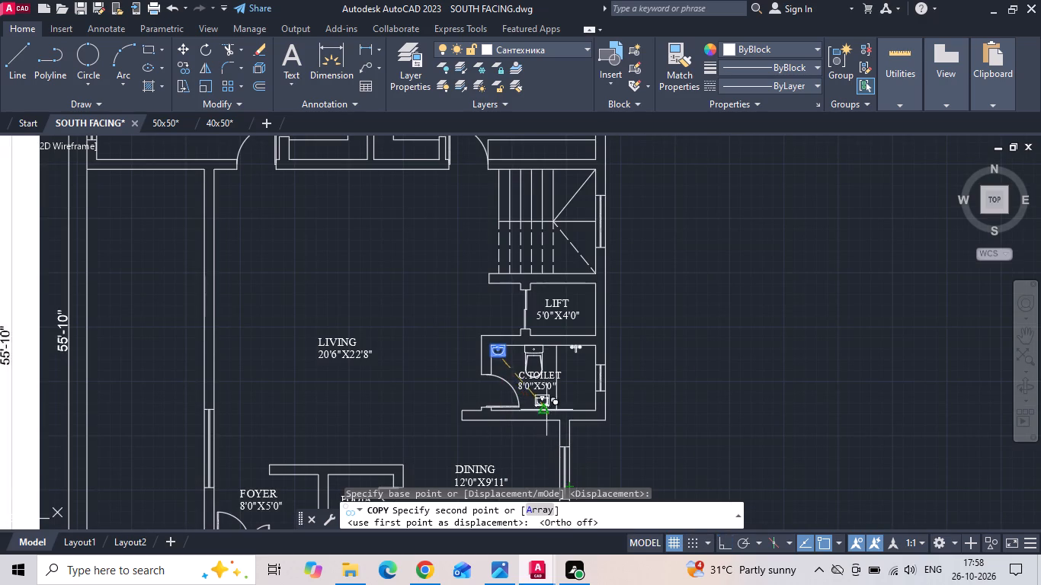
pyautogui.scroll(-2, 421, 284)
pyautogui.moveTo(332, 236); pyautogui.dragTo(357, 347, button='middle')
pyautogui.scroll(3, 434, 296)
pyautogui.scroll(1, 384, 346)
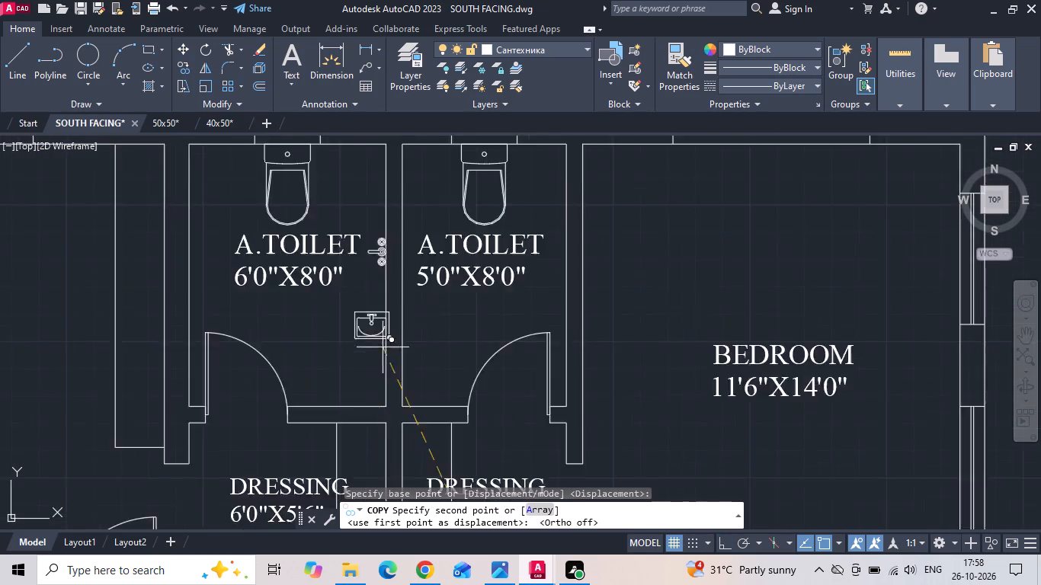
pyautogui.scroll(2, 372, 358)
pyautogui.click(380, 417)
pyautogui.press('Escape')
# Rotate the copied washbasin by 270 degrees with Ortho on, so its faucet side faces the east wall.
pyautogui.click(386, 327)
pyautogui.rightClick(373, 315)
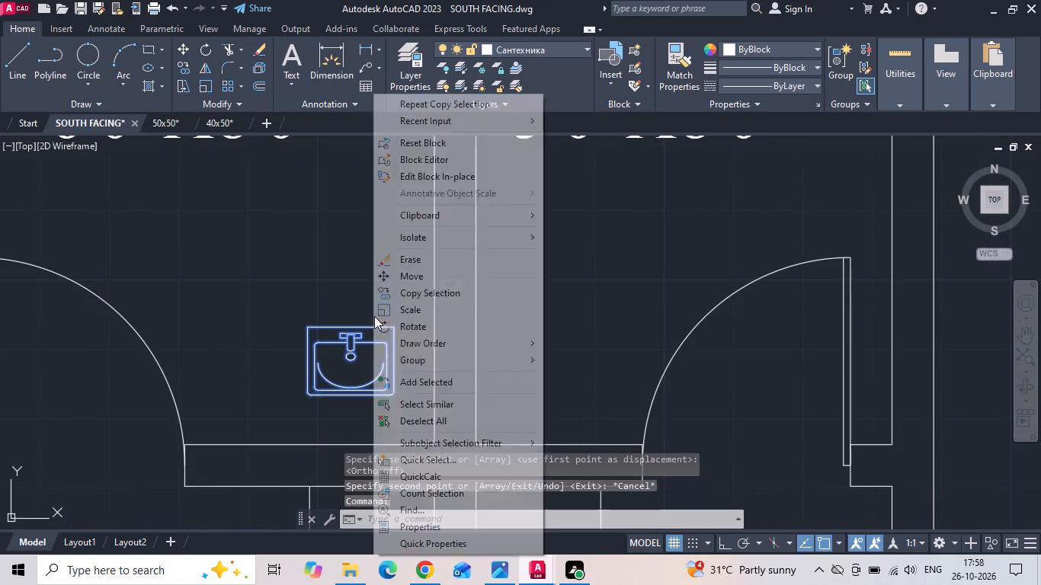
pyautogui.click(387, 318)
pyautogui.click(395, 310)
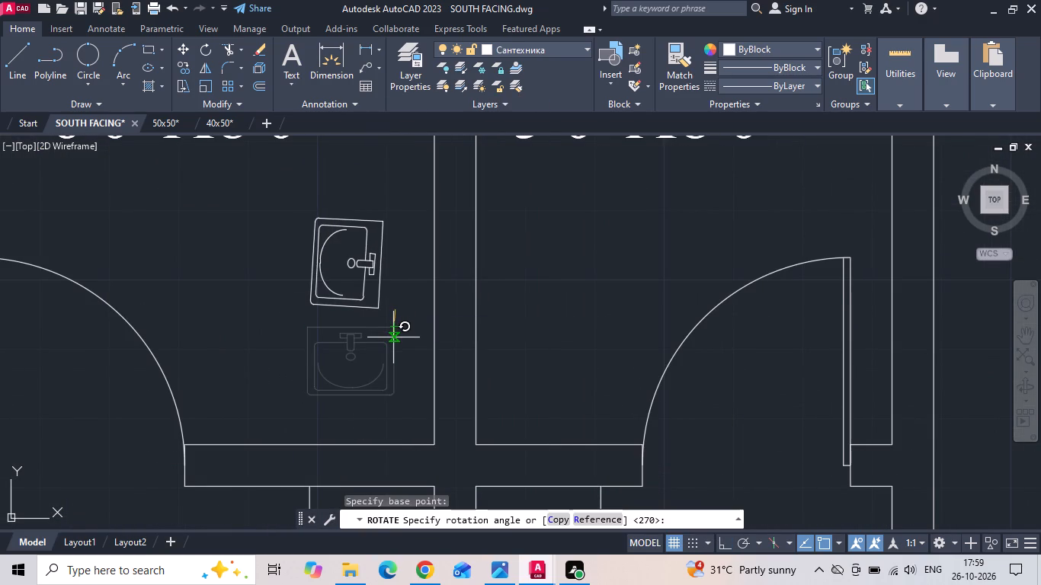
pyautogui.press('F8')
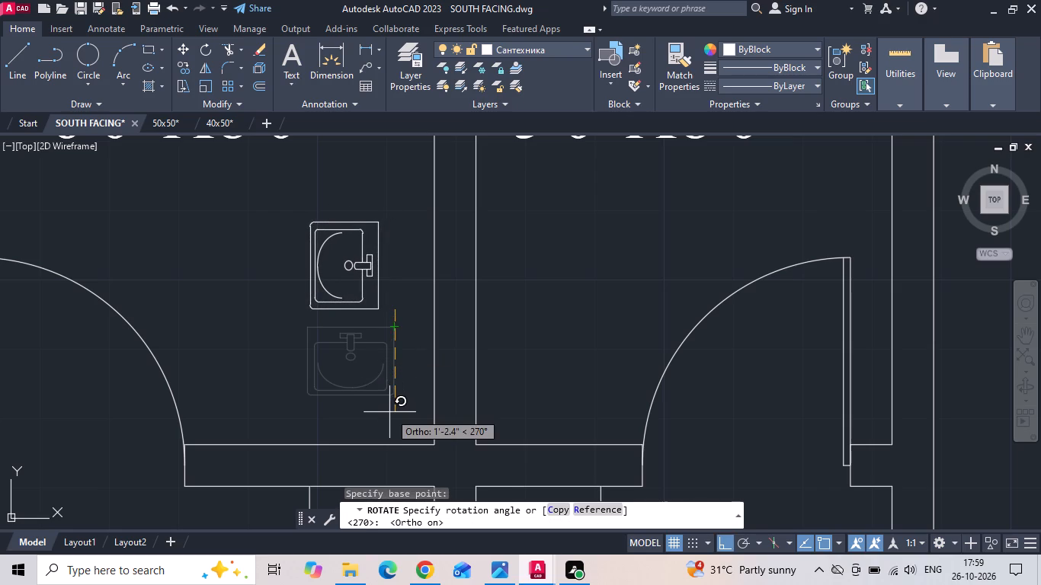
pyautogui.click(390, 412)
# Copy the rotated washbasin from its southeast corner to the inner southeast wall corner of the 6'0"X8'0" attached toilet.
pyautogui.moveTo(396, 340); pyautogui.dragTo(379, 311)
pyautogui.click(338, 254)
pyautogui.rightClick(337, 254)
pyautogui.click(357, 284)
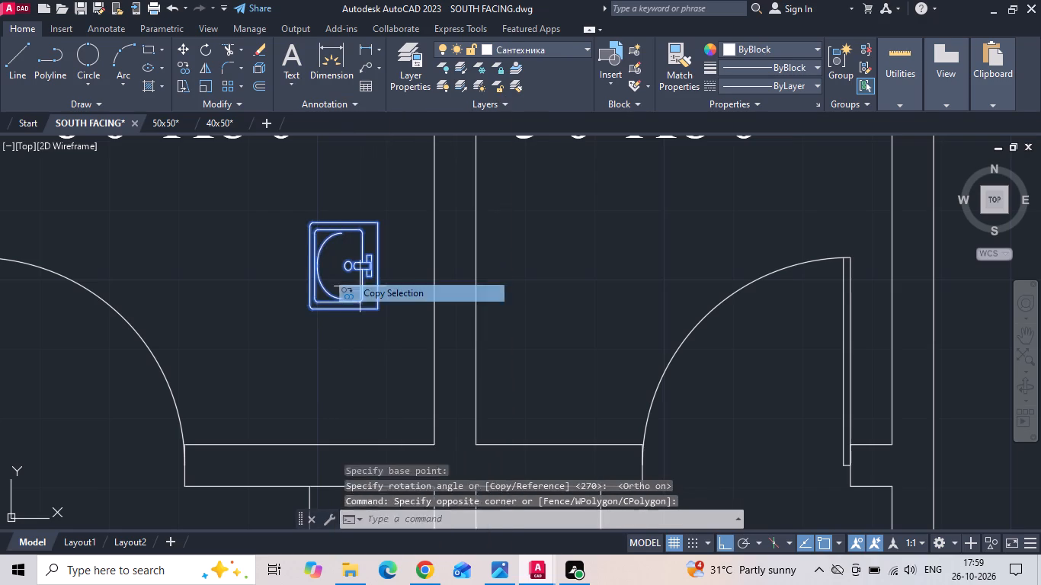
pyautogui.click(379, 303)
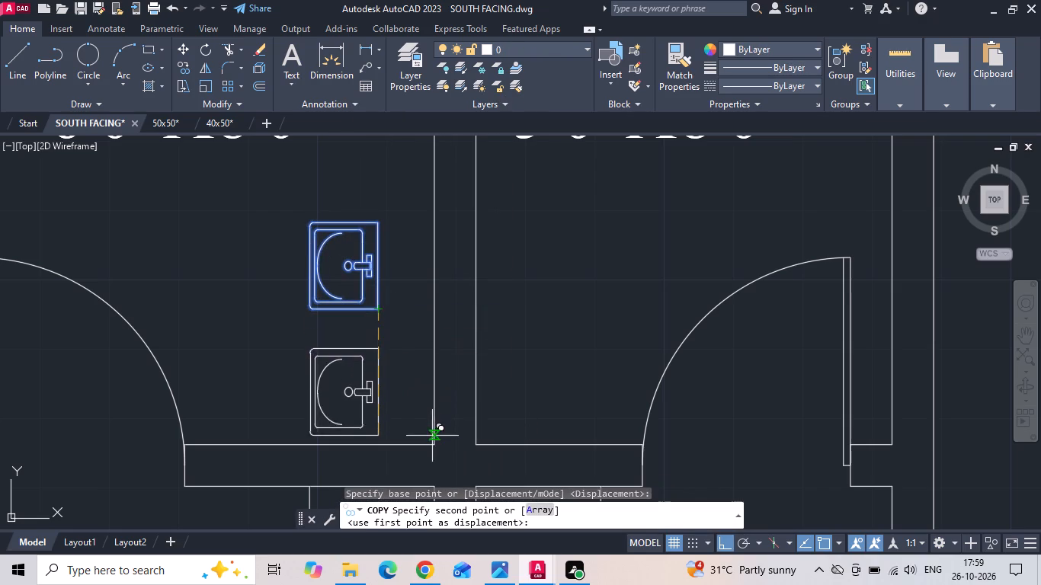
pyautogui.click(434, 444)
pyautogui.press('Escape')
# Erase the spare rotated washbasin left in the middle of the 6'0"X8'0" attached toilet.
pyautogui.moveTo(383, 304); pyautogui.dragTo(356, 293)
pyautogui.click(346, 286)
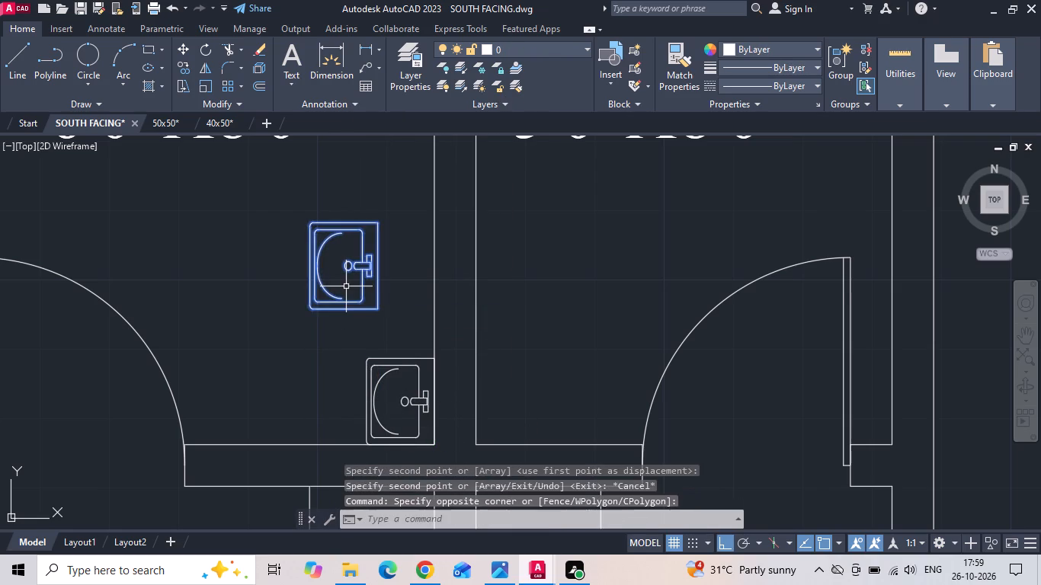
pyautogui.press('Delete')
# Move the 6'0"X8'0" attached toilet's tap about 8.7" south along its east wall.
pyautogui.scroll(-2, 369, 315)
pyautogui.click(393, 226)
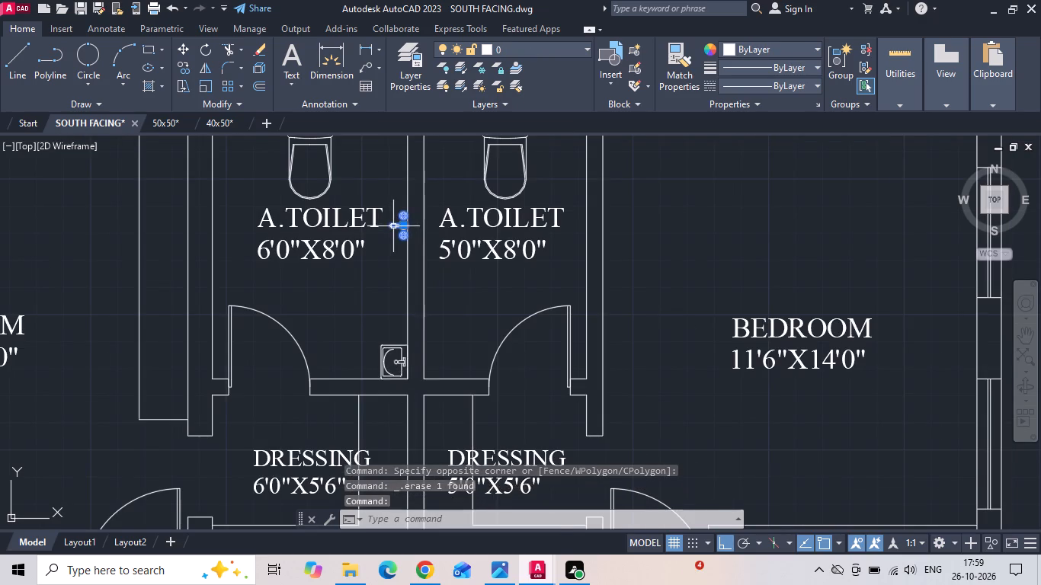
pyautogui.rightClick(393, 226)
pyautogui.click(415, 277)
pyautogui.click(450, 313)
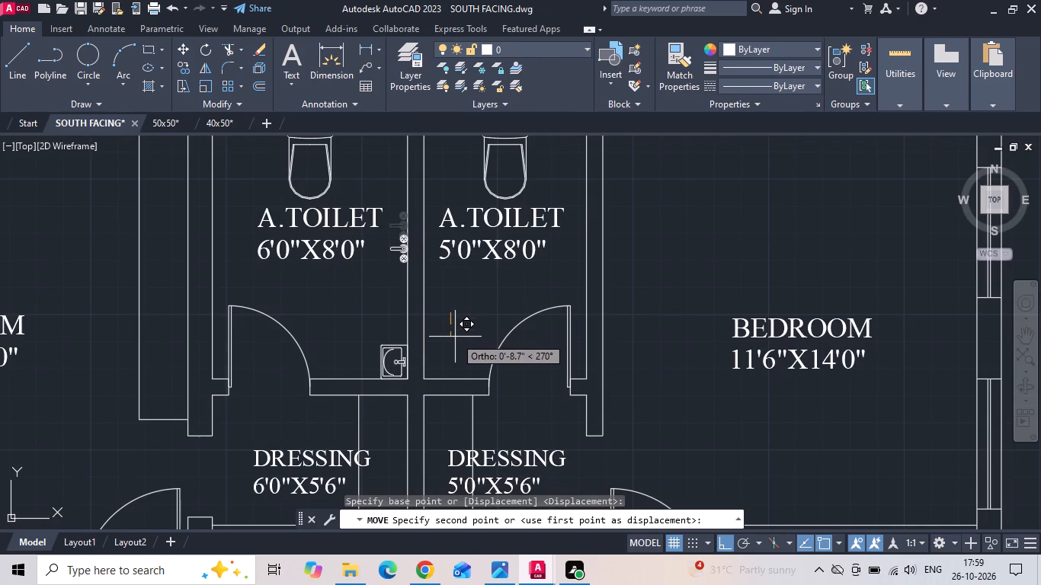
pyautogui.click(455, 337)
# Mirror the tap and washbasin across the shared wall into the 5'0"X8'0" attached toilet, keeping the source objects.
pyautogui.click(405, 256)
pyautogui.click(395, 354)
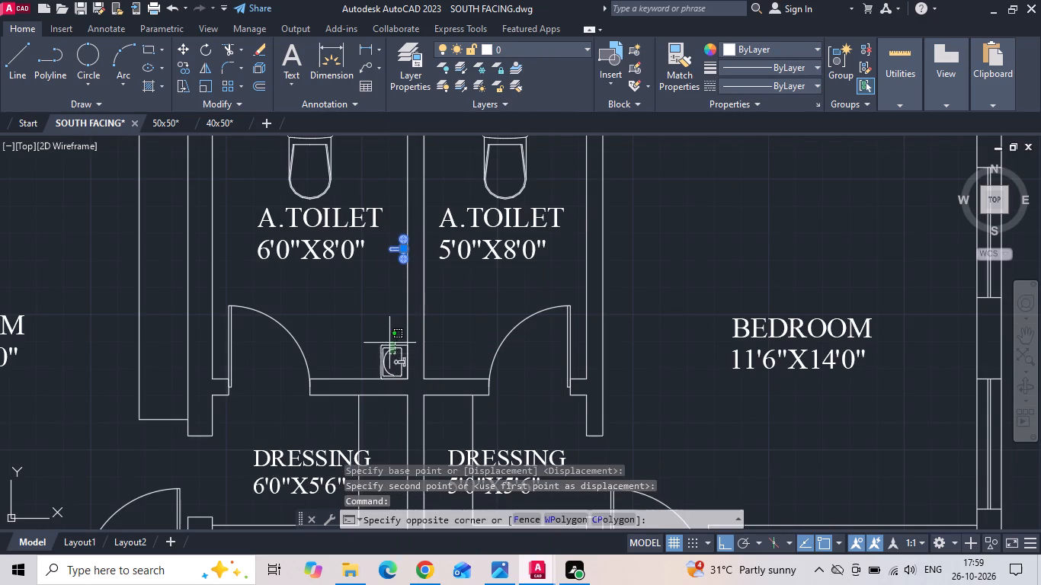
pyautogui.click(387, 335)
pyautogui.write('MI')
pyautogui.press('space')
pyautogui.scroll(-1, 389, 344)
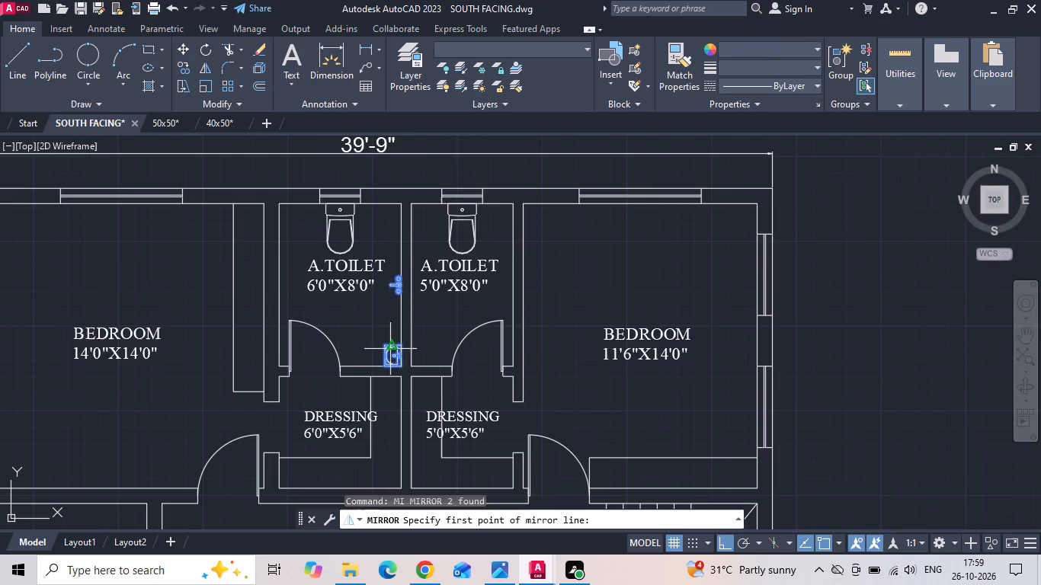
pyautogui.scroll(1, 394, 217)
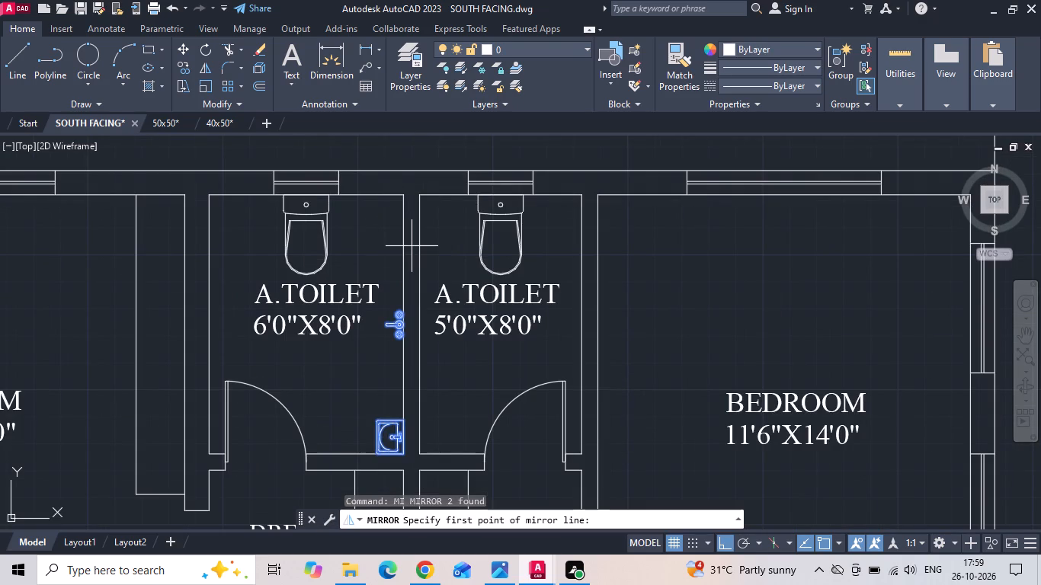
pyautogui.click(412, 246)
pyautogui.moveTo(414, 417); pyautogui.dragTo(411, 335, button='middle')
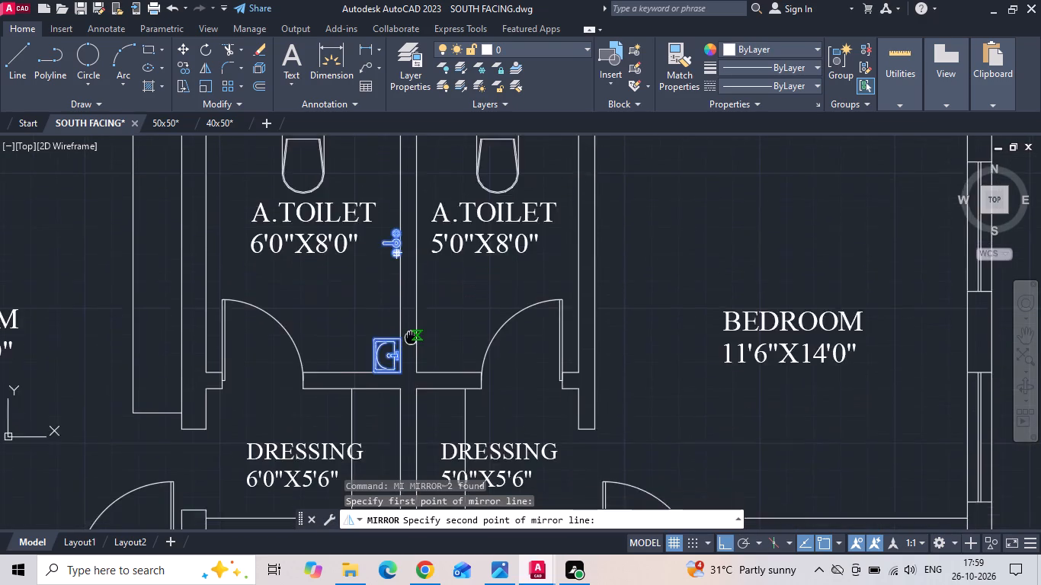
pyautogui.scroll(3, 411, 356)
pyautogui.click(394, 427)
pyautogui.write('N')
pyautogui.press('space')
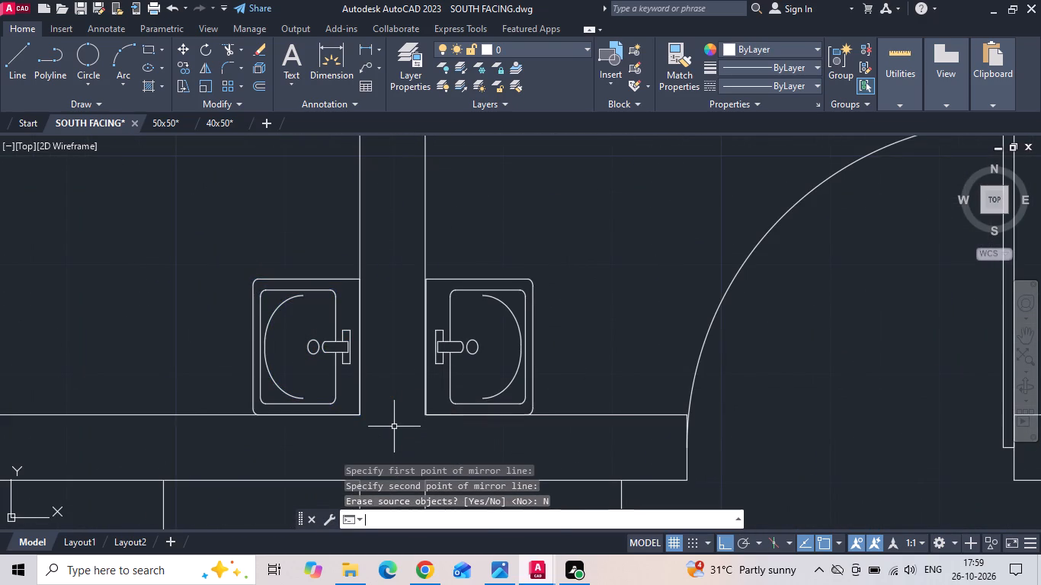
# Move the mirrored tap and washbasin slightly west so the basin's corner meets the 5'0"X8'0" toilet's southwest wall corner.
pyautogui.scroll(3, 433, 305)
pyautogui.moveTo(446, 188); pyautogui.dragTo(428, 264)
pyautogui.click(428, 273)
pyautogui.scroll(-4, 441, 344)
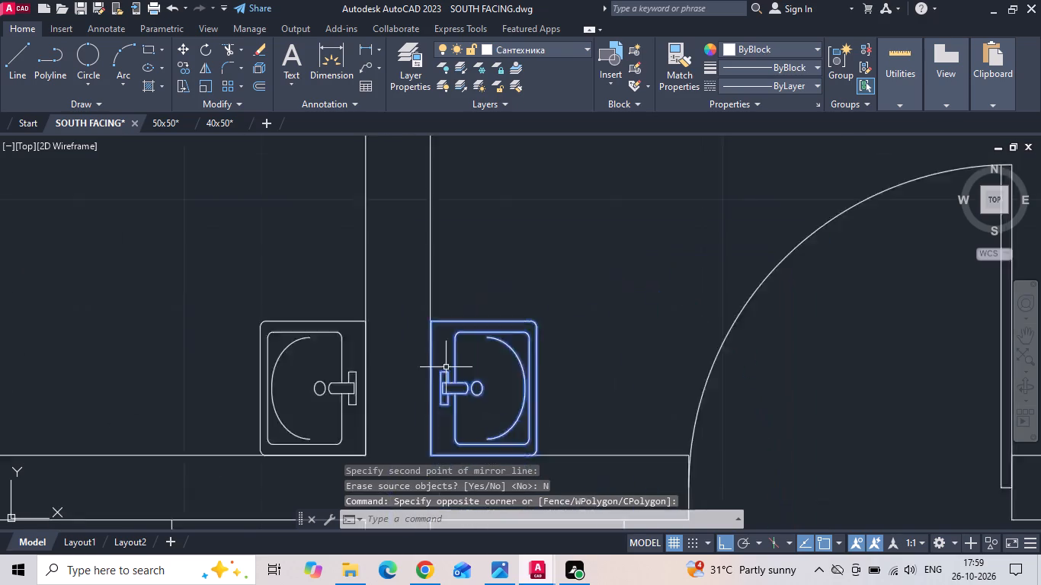
pyautogui.scroll(-3, 461, 321)
pyautogui.scroll(2, 461, 275)
pyautogui.click(452, 259)
pyautogui.rightClick(452, 259)
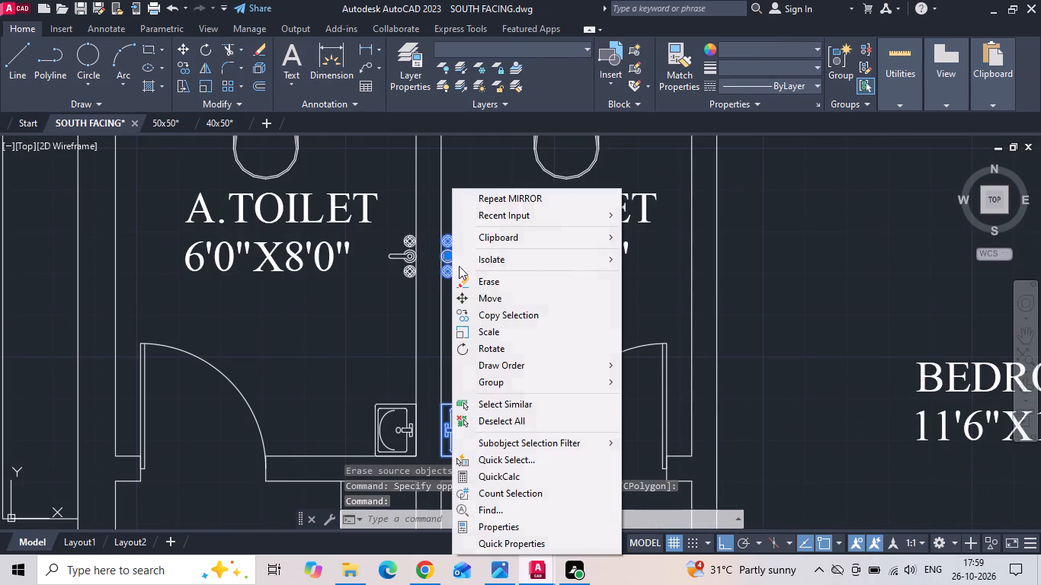
pyautogui.click(477, 298)
pyautogui.scroll(3, 444, 468)
pyautogui.scroll(2, 452, 385)
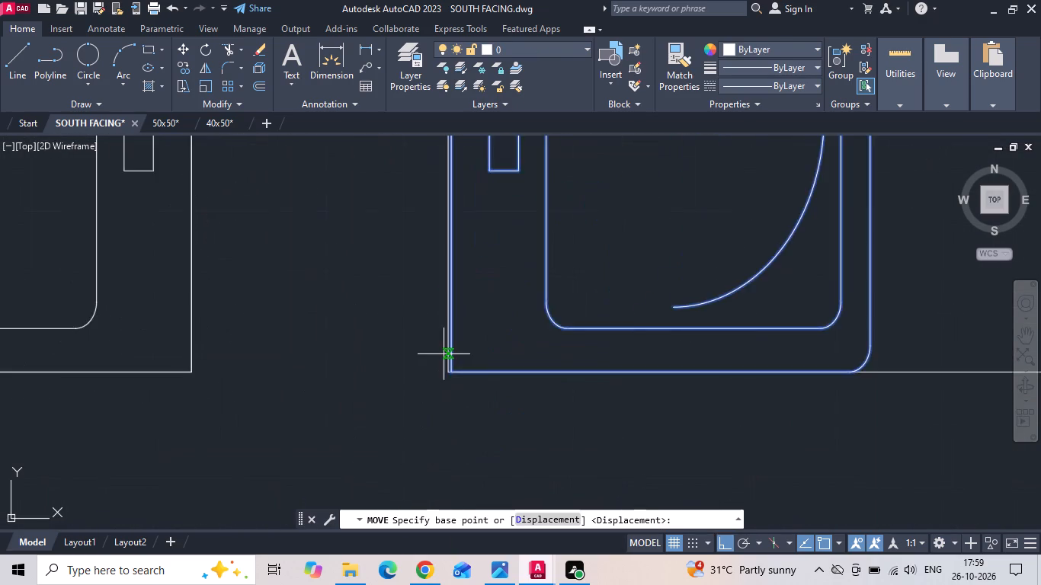
pyautogui.scroll(3, 443, 353)
pyautogui.click(466, 430)
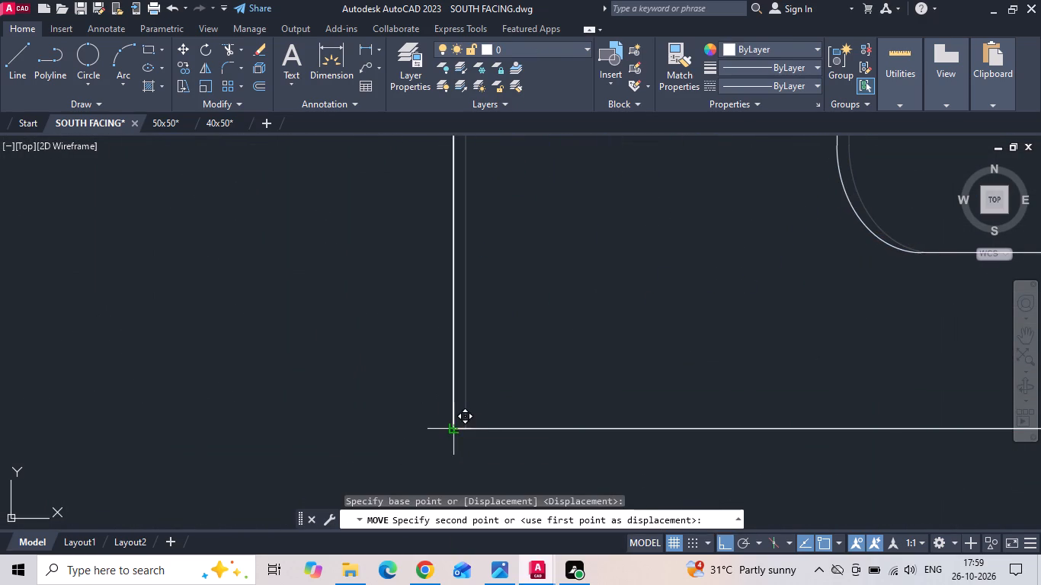
pyautogui.click(453, 429)
# Copy the family lounge's L-shaped sofa and coffee table from the first floor plan to the empty area east of the south-facing plan.
pyautogui.scroll(-7, 476, 369)
pyautogui.scroll(-4, 576, 328)
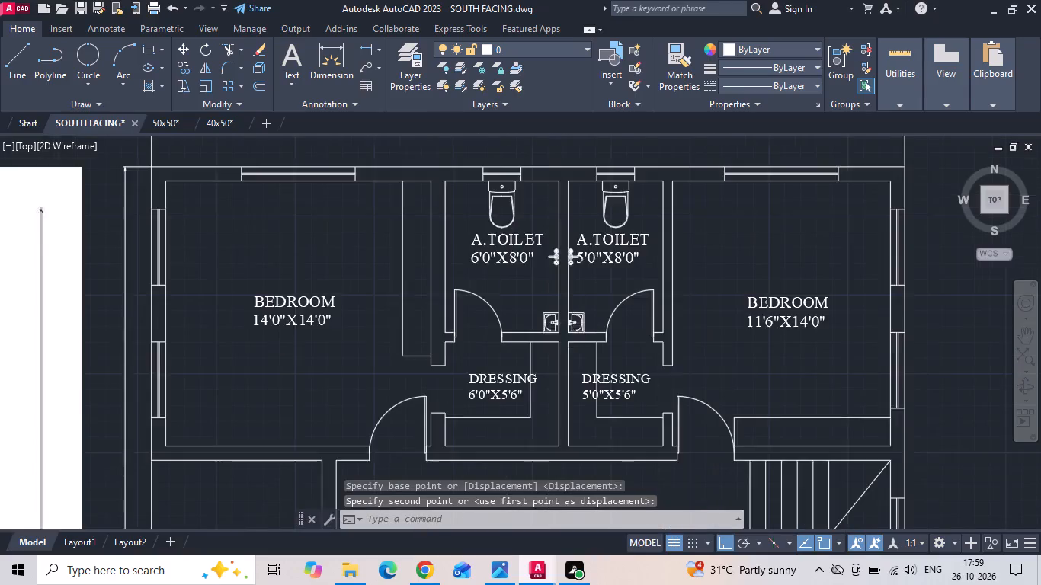
pyautogui.moveTo(572, 347); pyautogui.dragTo(578, 298, button='middle')
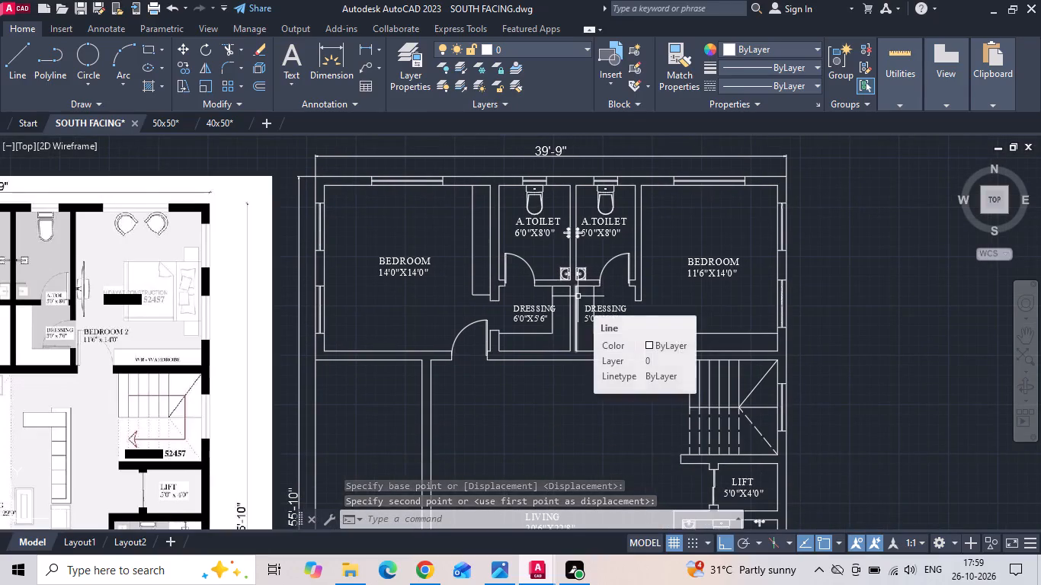
pyautogui.scroll(-2, 578, 296)
pyautogui.moveTo(550, 363); pyautogui.dragTo(539, 283, button='middle')
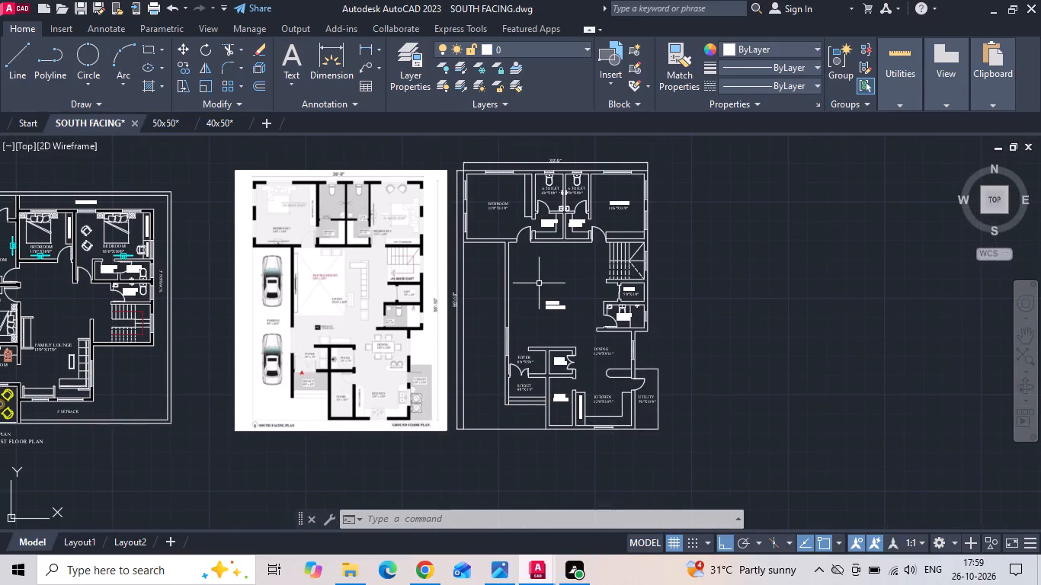
pyautogui.moveTo(135, 345); pyautogui.dragTo(159, 347, button='middle')
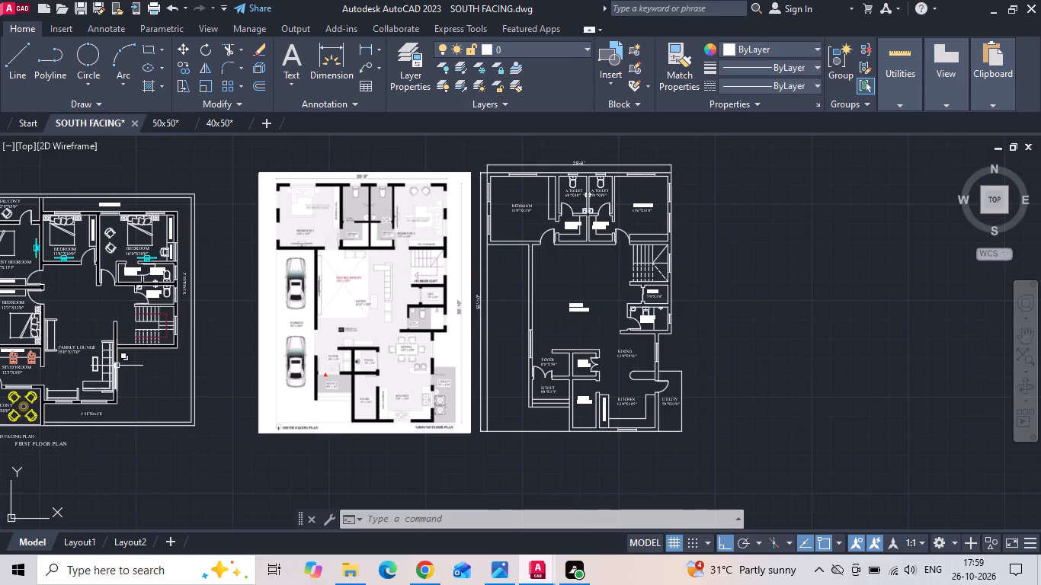
pyautogui.scroll(3, 68, 376)
pyautogui.moveTo(90, 369); pyautogui.dragTo(248, 369, button='middle')
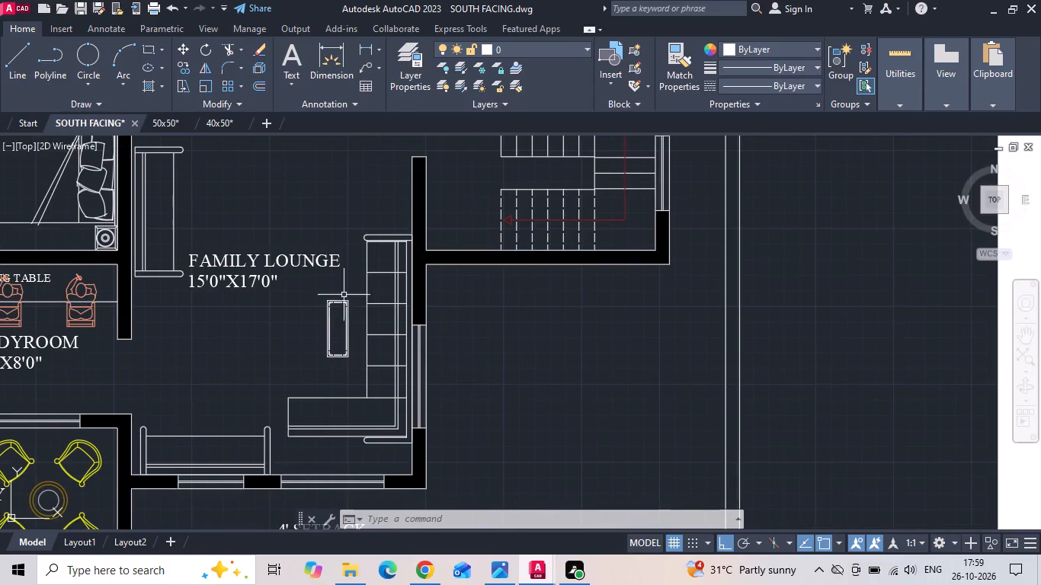
pyautogui.click(362, 222)
pyautogui.click(367, 283)
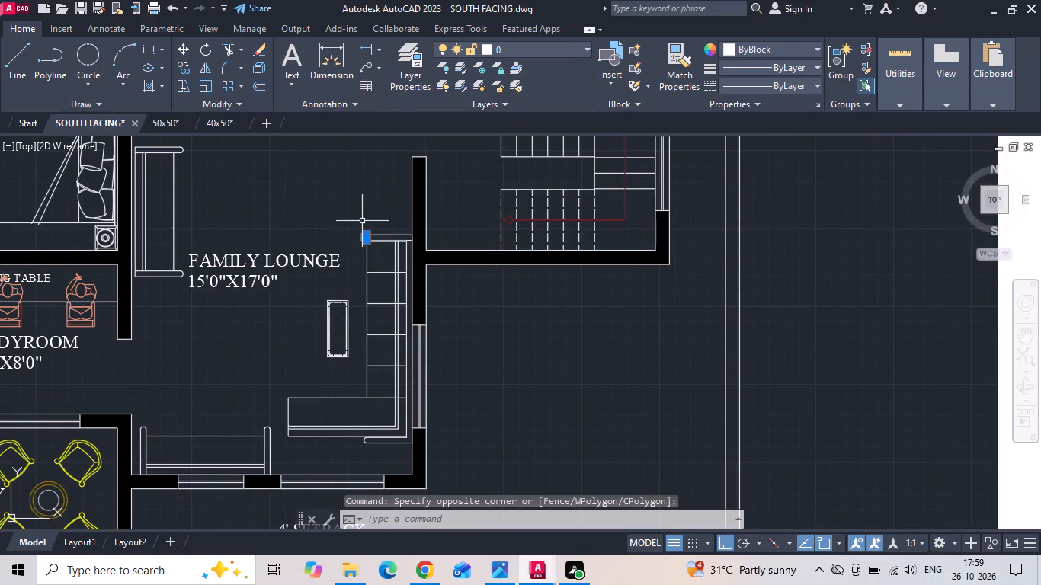
pyautogui.moveTo(352, 206); pyautogui.dragTo(354, 248)
pyautogui.scroll(3, 414, 455)
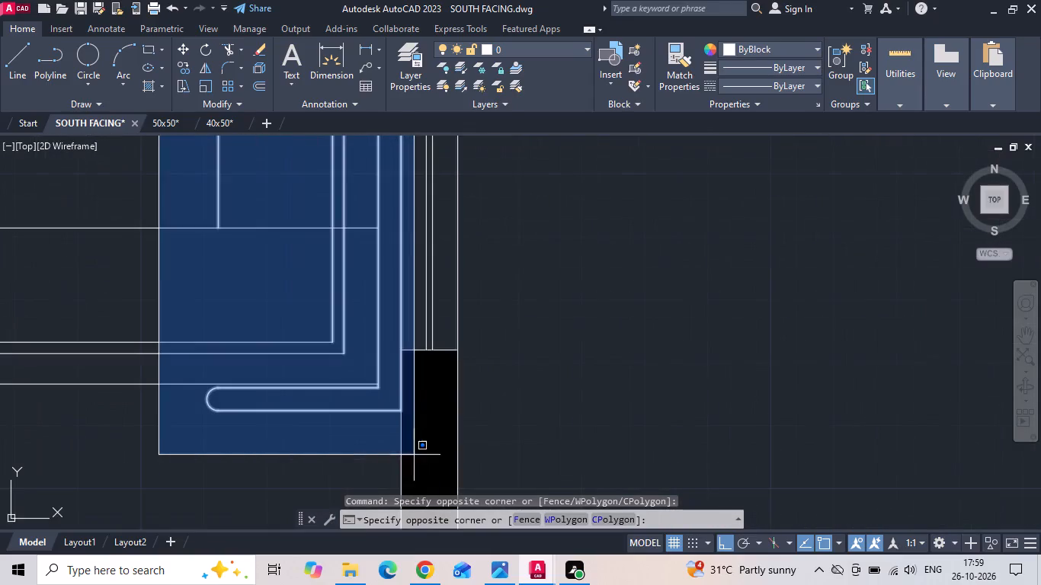
pyautogui.click(406, 460)
pyautogui.scroll(-2, 439, 446)
pyautogui.moveTo(203, 324); pyautogui.dragTo(215, 360)
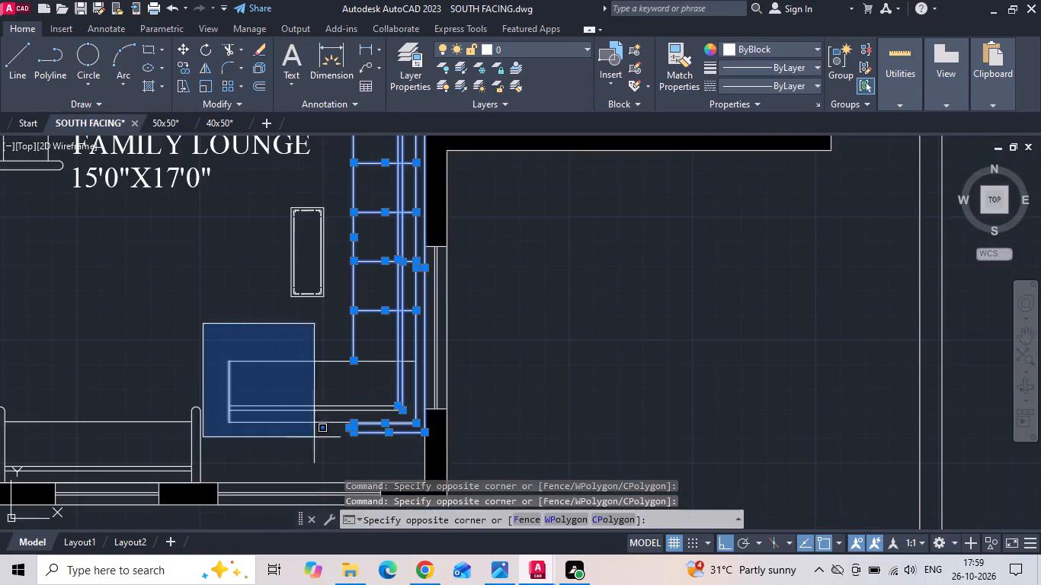
pyautogui.click(491, 452)
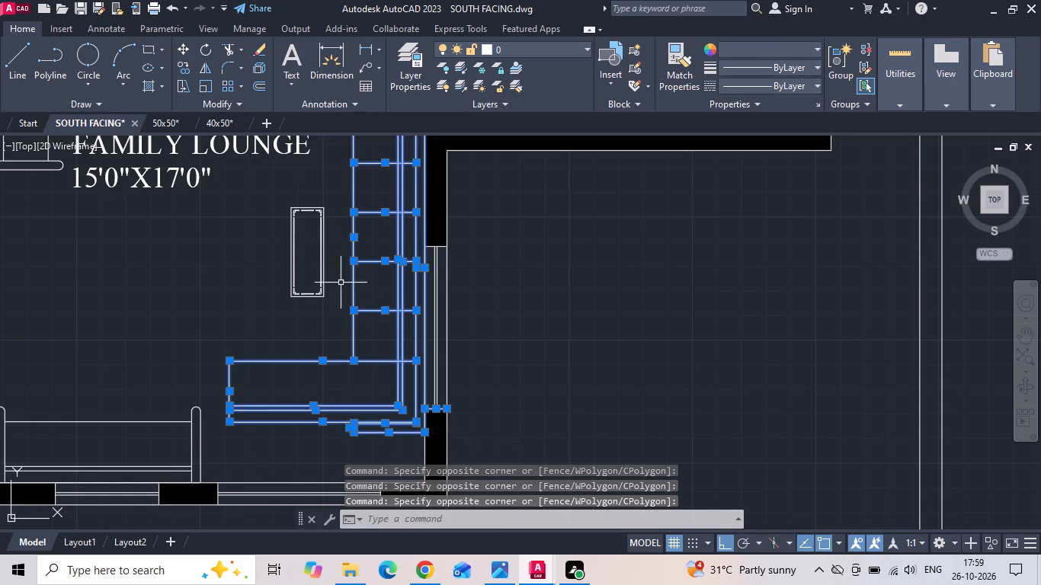
pyautogui.click(332, 266)
pyautogui.click(312, 278)
pyautogui.rightClick(312, 278)
pyautogui.click(328, 314)
pyautogui.scroll(-3, 320, 321)
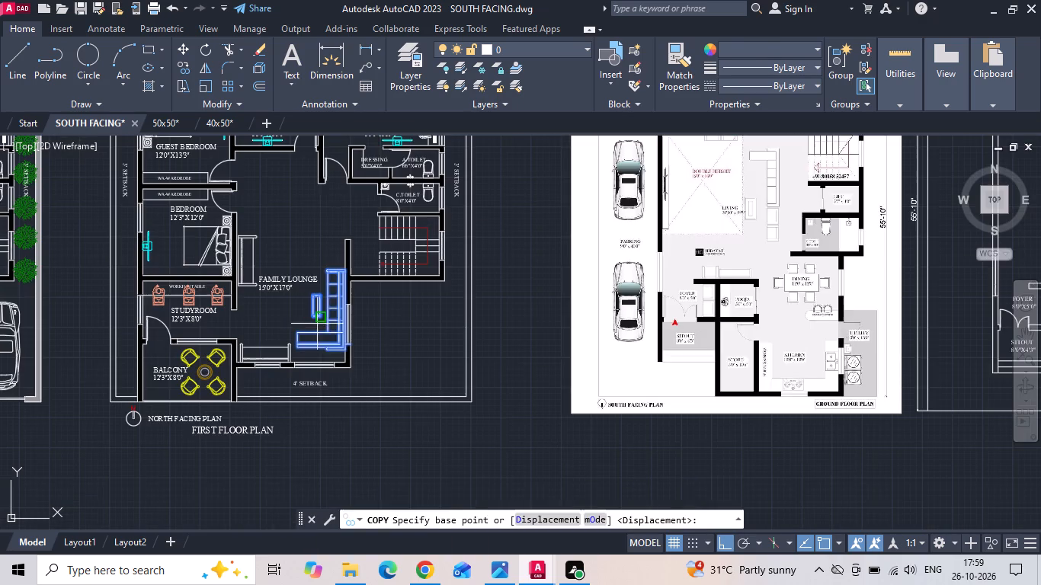
pyautogui.moveTo(325, 328); pyautogui.dragTo(434, 329)
pyautogui.moveTo(640, 331); pyautogui.dragTo(179, 334, button='middle')
pyautogui.click(829, 325)
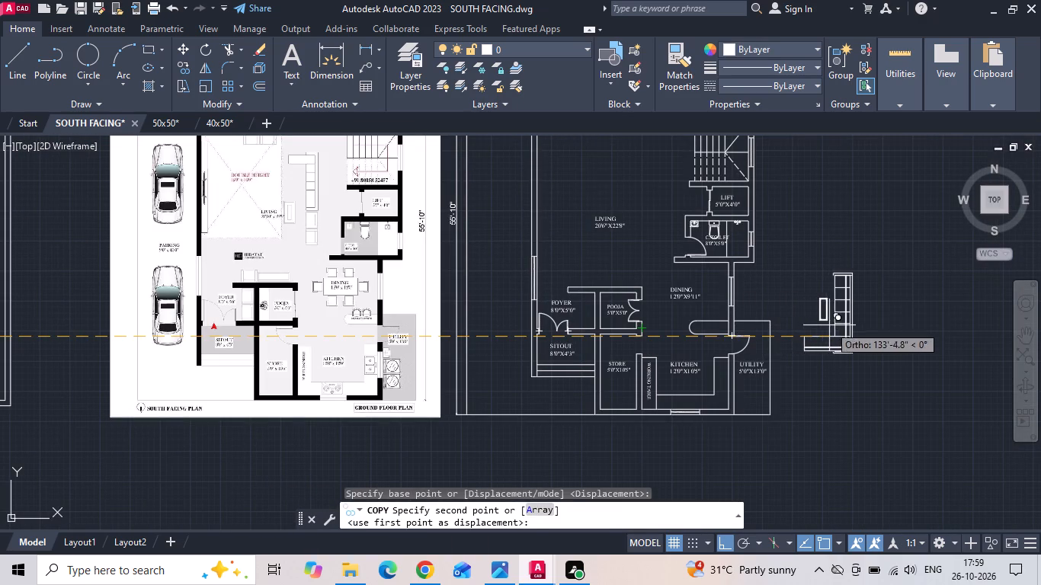
pyautogui.press('Escape')
pyautogui.moveTo(872, 250); pyautogui.dragTo(854, 301)
pyautogui.press('Escape')
# Erase the stray short window line copied along with the L-shaped sofa, at its southeast end.
pyautogui.scroll(3, 844, 337)
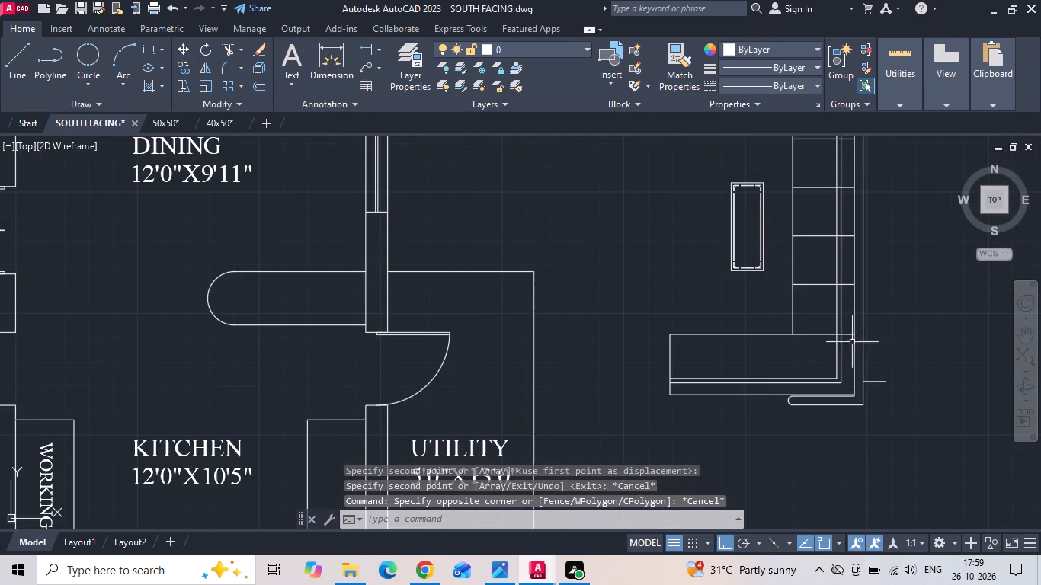
pyautogui.moveTo(887, 379); pyautogui.dragTo(885, 387)
pyautogui.click(875, 404)
pyautogui.press('Delete')
# Mirror the copied sofa and coffee table about a horizontal line so the short arm faces north, erasing the source objects.
pyautogui.scroll(-3, 864, 404)
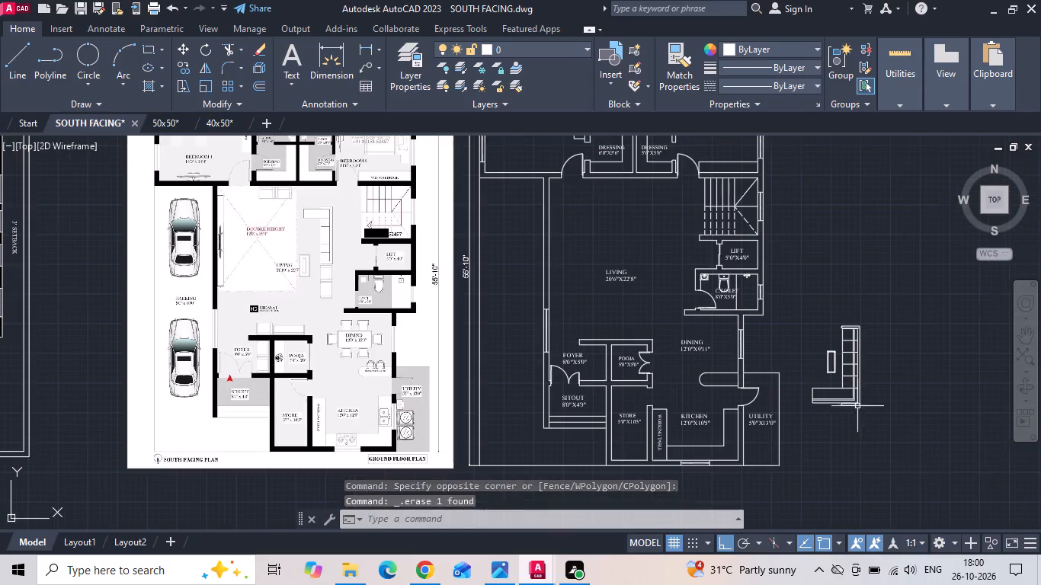
pyautogui.scroll(2, 322, 229)
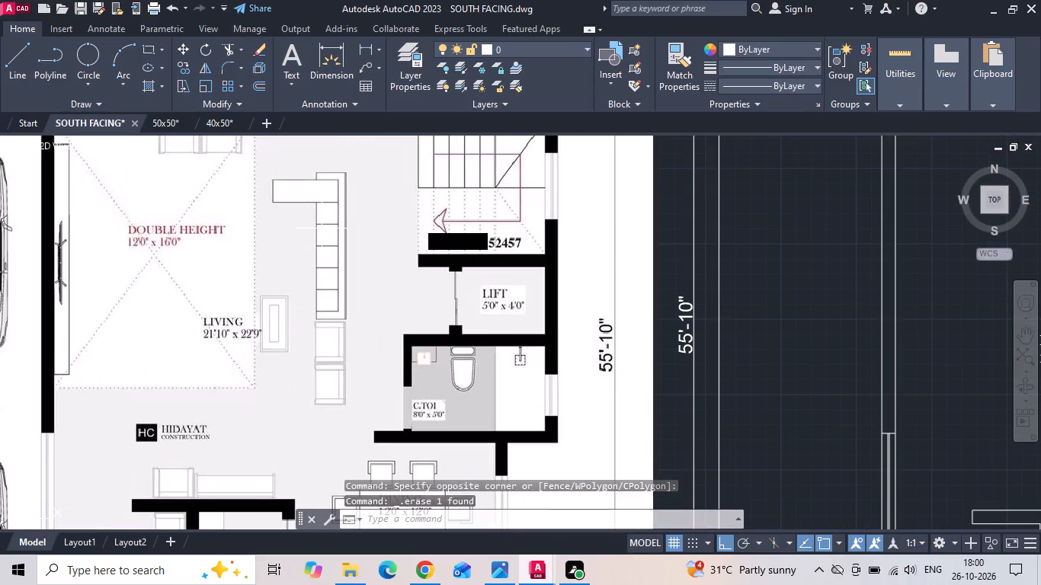
pyautogui.scroll(-1, 286, 225)
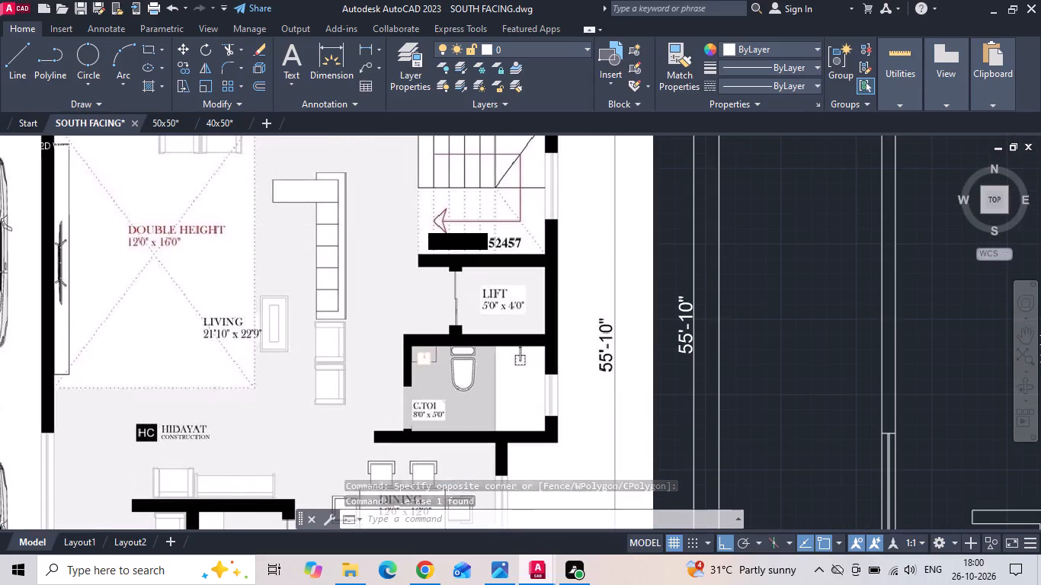
pyautogui.scroll(-2, 286, 225)
pyautogui.scroll(3, 617, 280)
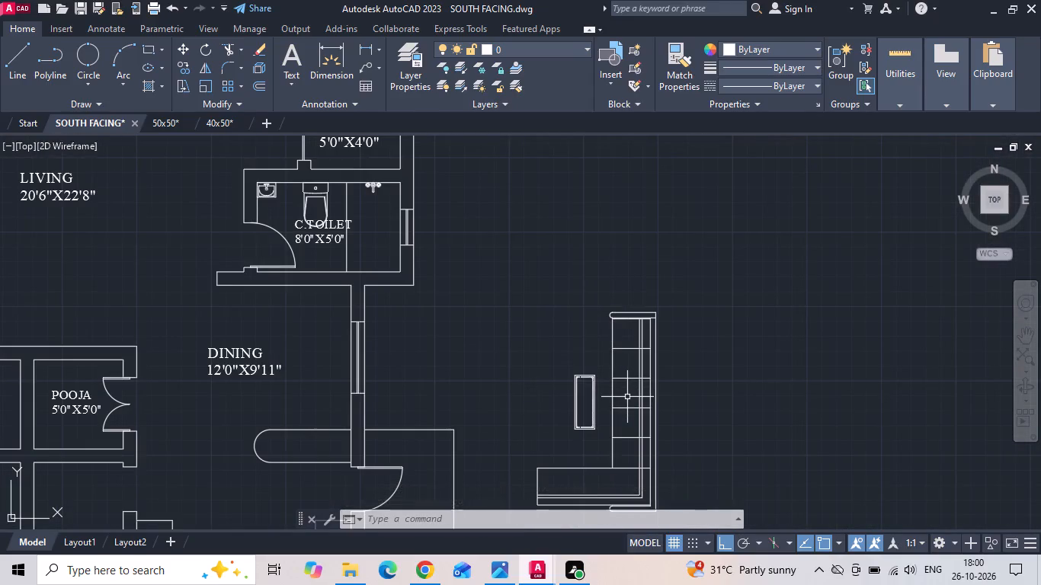
pyautogui.moveTo(623, 386); pyautogui.dragTo(613, 330, button='middle')
pyautogui.moveTo(677, 233); pyautogui.dragTo(635, 328)
pyautogui.click(510, 489)
pyautogui.write('MI')
pyautogui.press('space')
pyautogui.moveTo(654, 222); pyautogui.dragTo(639, 225)
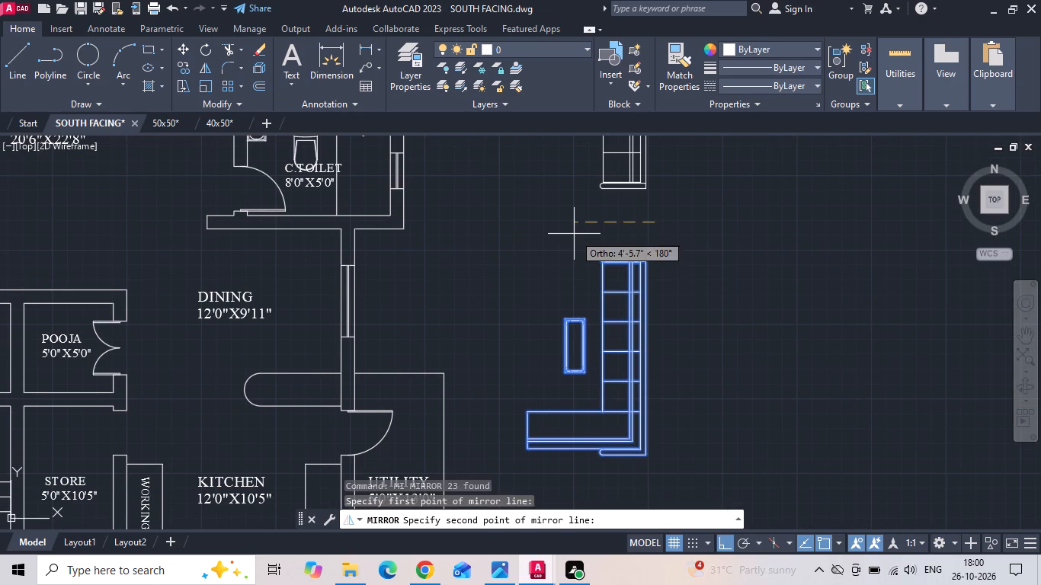
pyautogui.click(574, 234)
pyautogui.write('Y')
pyautogui.press('space')
# Move the mirrored sofa and coffee table straight west into the living room of the south-facing plan.
pyautogui.scroll(-3, 674, 317)
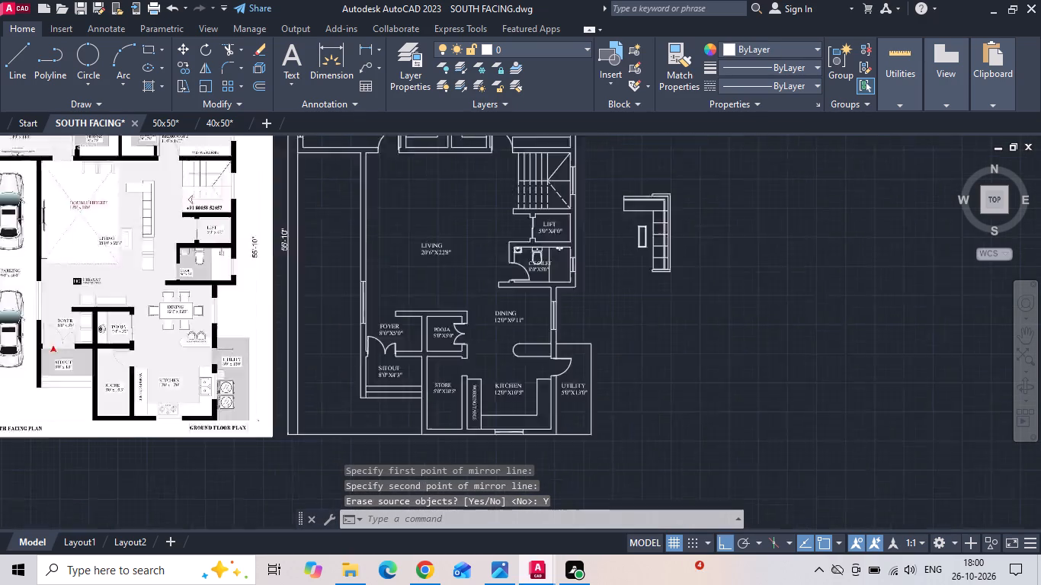
pyautogui.click(647, 241)
pyautogui.click(725, 320)
pyautogui.rightClick(725, 320)
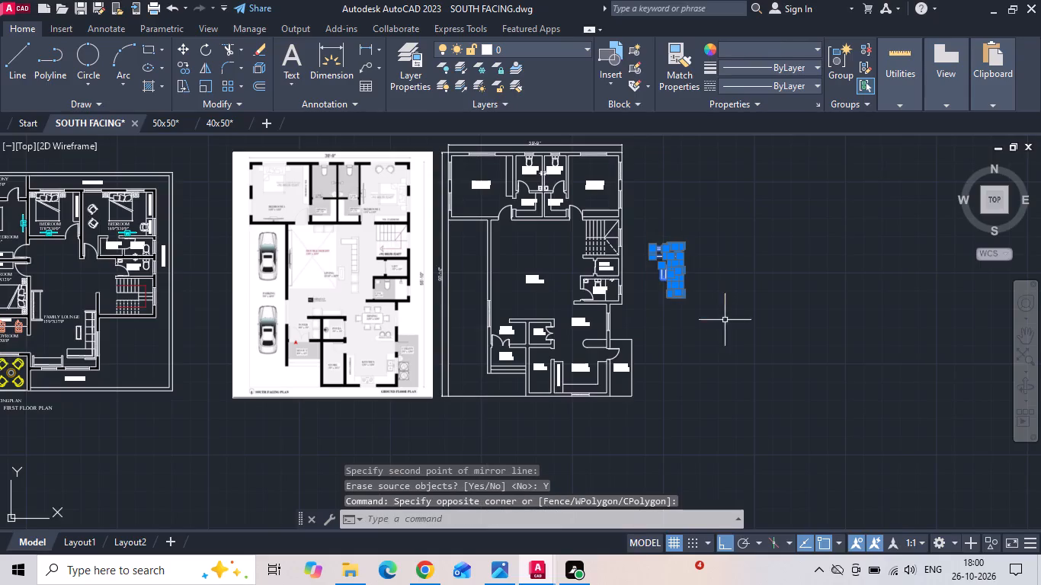
pyautogui.click(749, 302)
pyautogui.moveTo(718, 265); pyautogui.dragTo(677, 272)
pyautogui.scroll(2, 559, 267)
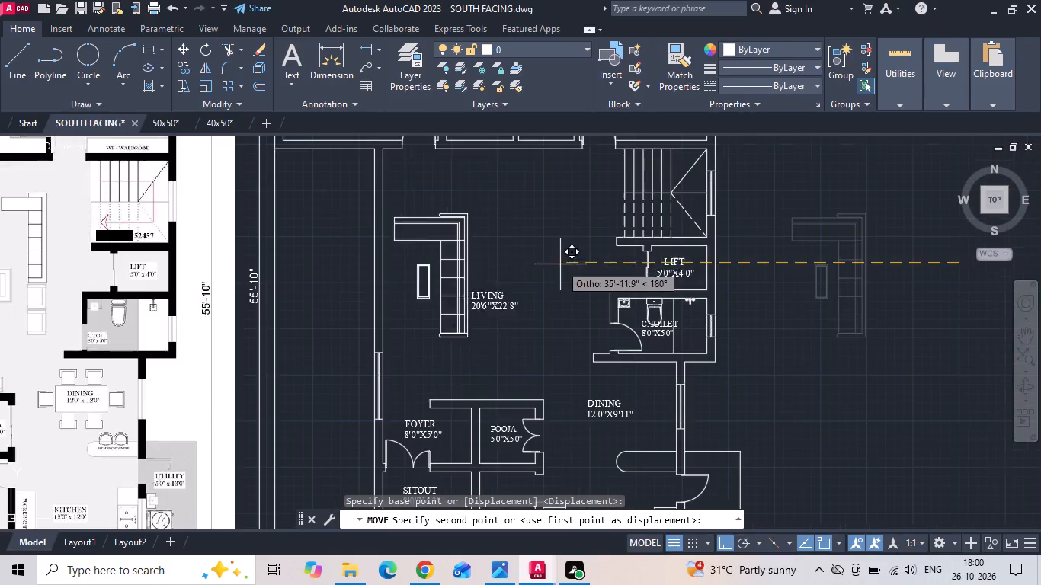
pyautogui.click(622, 250)
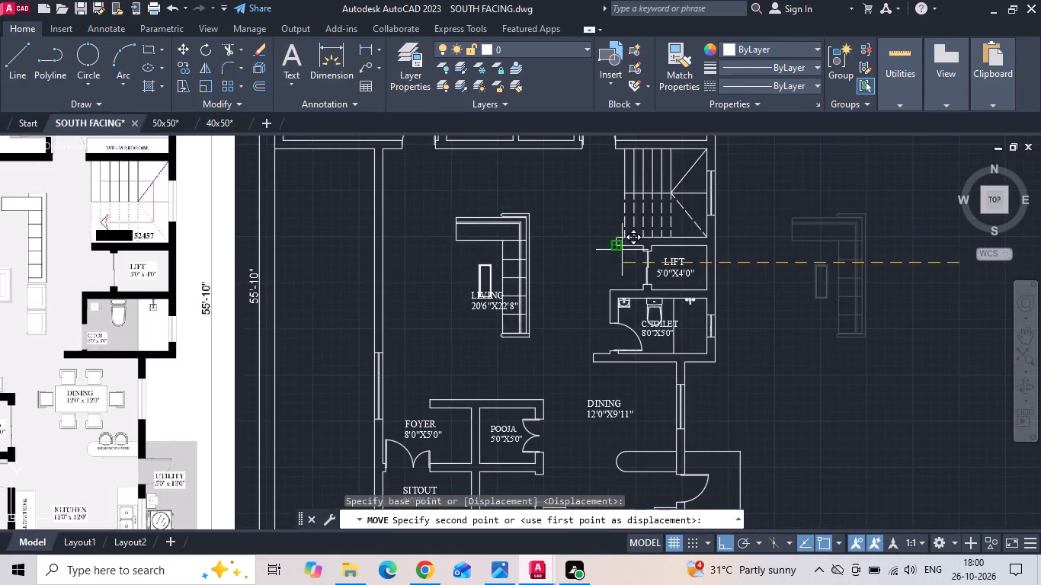
# Move the sofa, coffee table and LIVING label slightly southeast with Ortho off, matching the seating position in the reference plan.
pyautogui.scroll(-1, 453, 248)
pyautogui.moveTo(453, 245); pyautogui.dragTo(457, 248, button='middle')
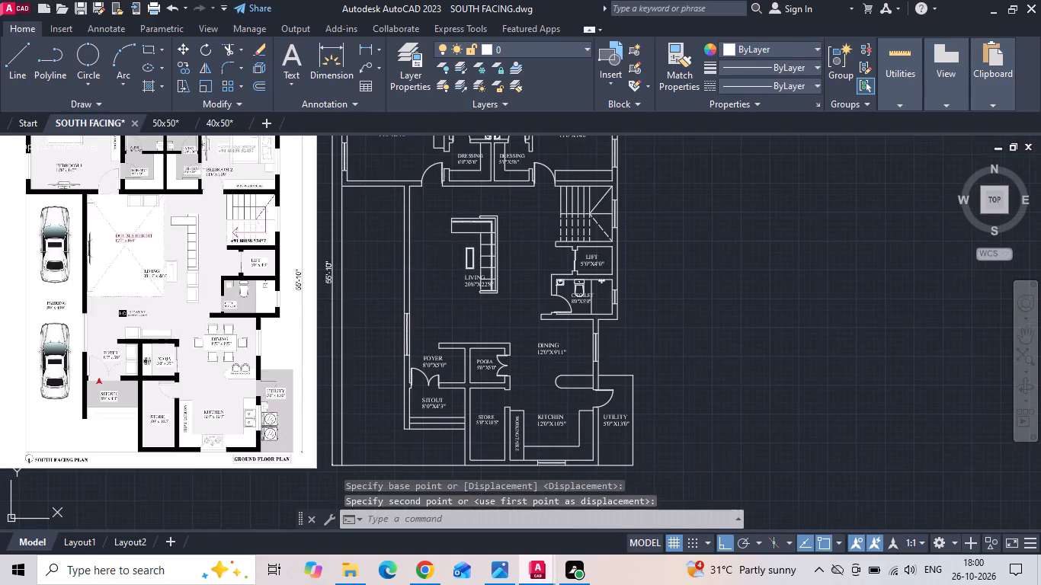
pyautogui.moveTo(457, 248); pyautogui.dragTo(466, 254, button='middle')
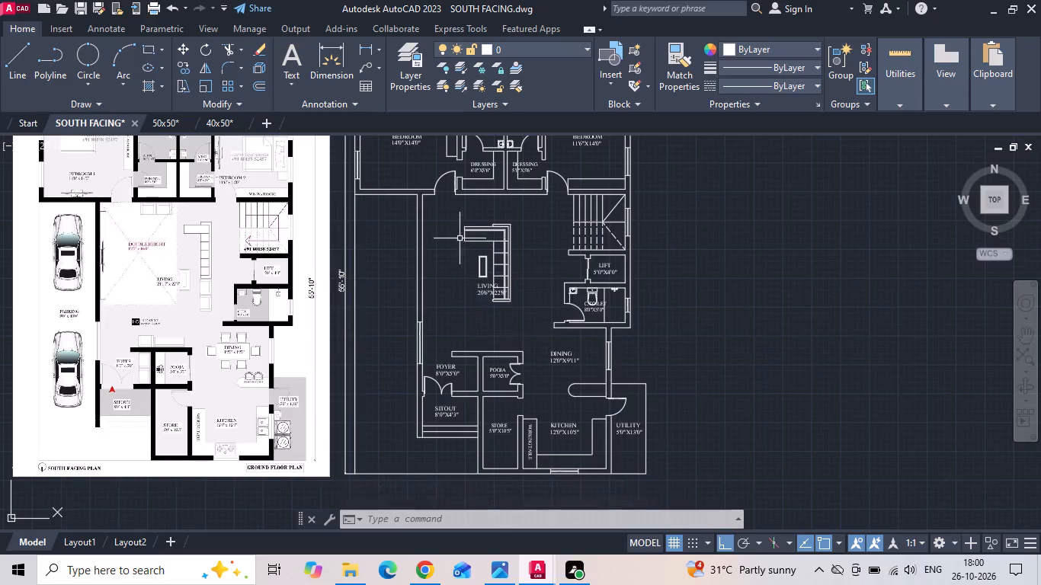
pyautogui.scroll(1, 460, 238)
pyautogui.moveTo(456, 204); pyautogui.dragTo(459, 215)
pyautogui.click(557, 384)
pyautogui.rightClick(556, 364)
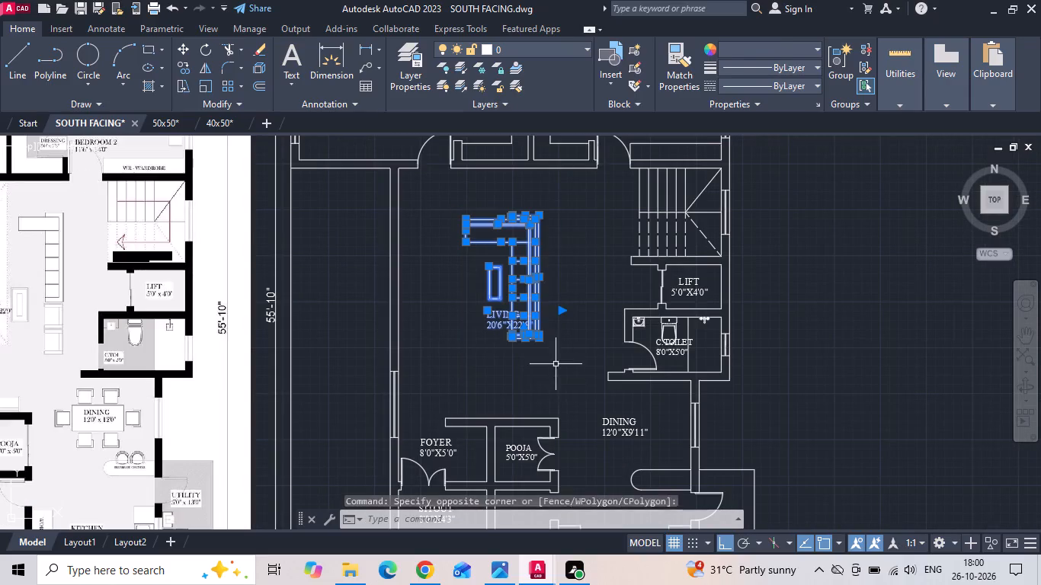
pyautogui.click(583, 303)
pyautogui.scroll(2, 530, 244)
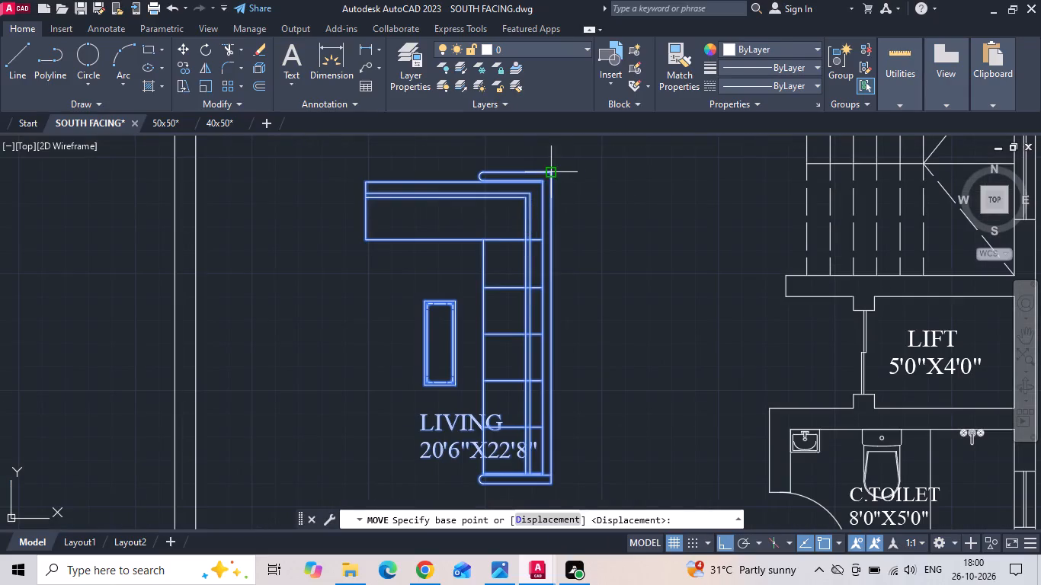
pyautogui.click(549, 177)
pyautogui.scroll(-1, 588, 321)
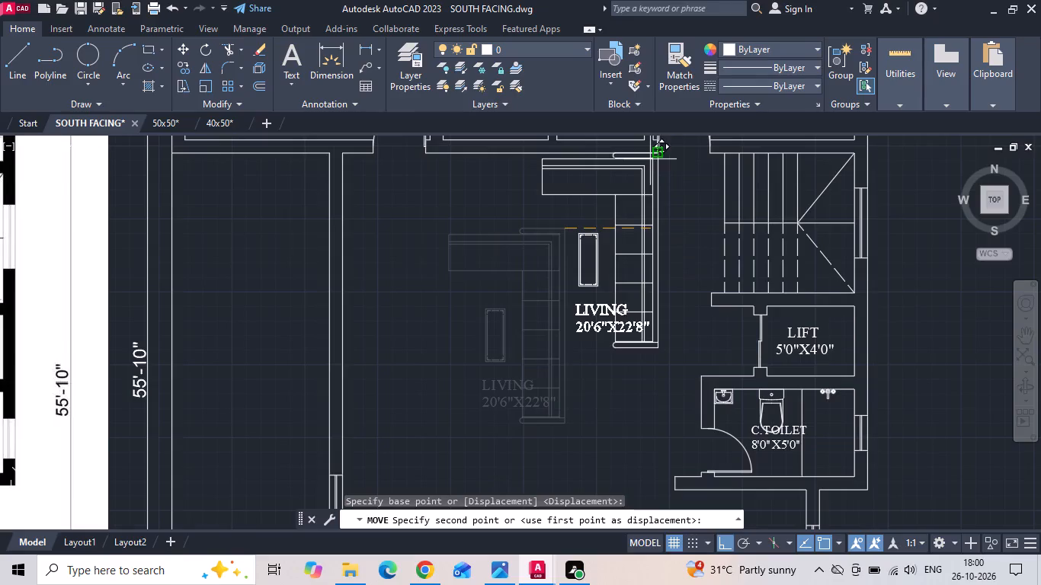
pyautogui.press('F8')
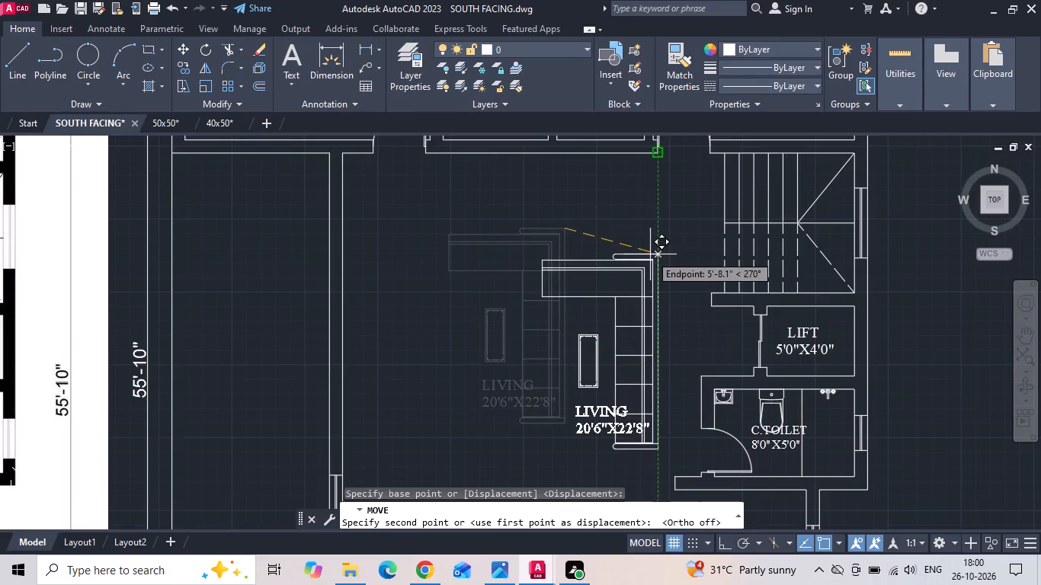
pyautogui.scroll(-2, 600, 254)
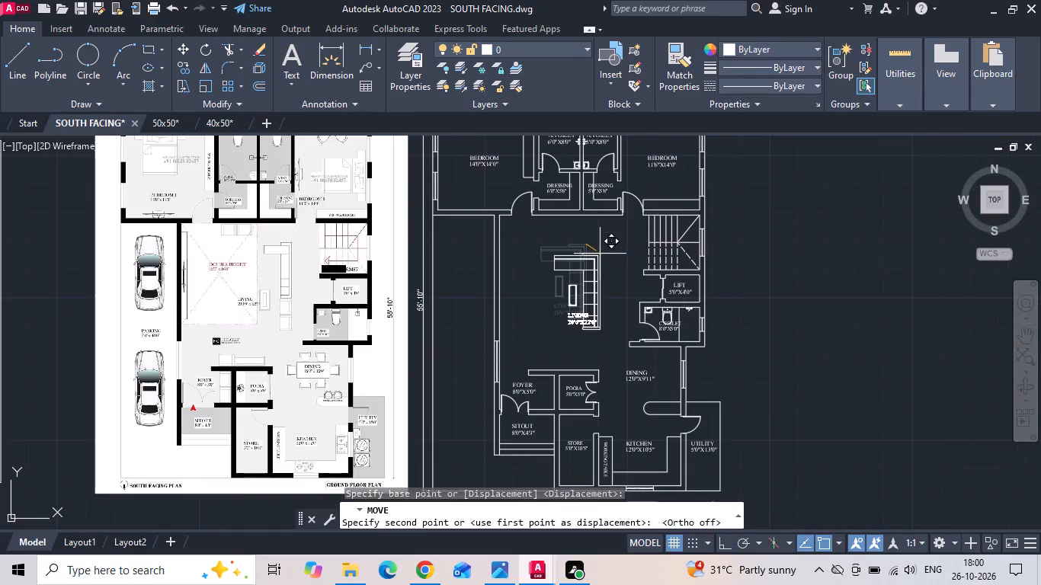
pyautogui.scroll(1, 600, 254)
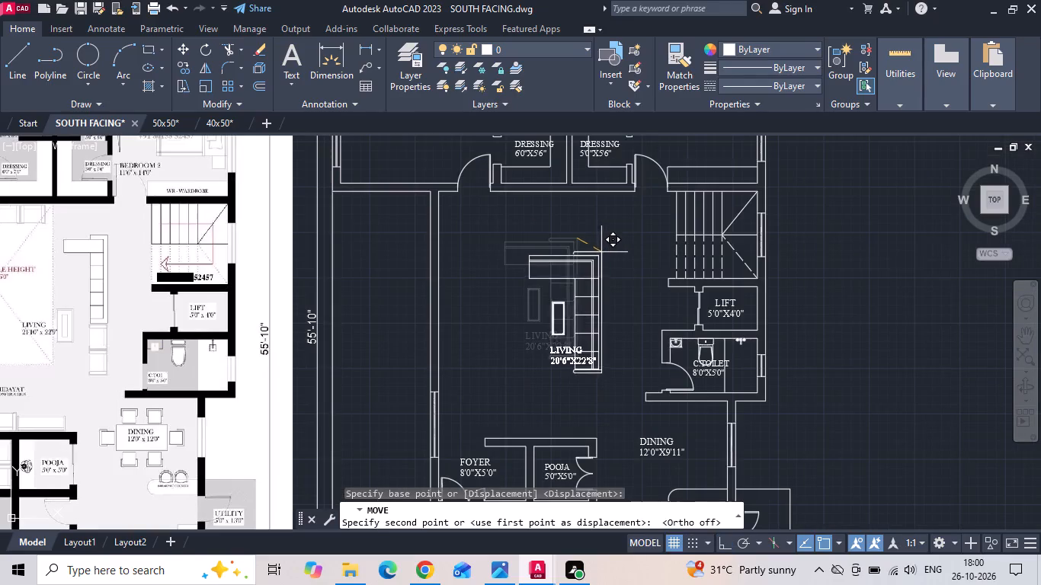
pyautogui.click(603, 251)
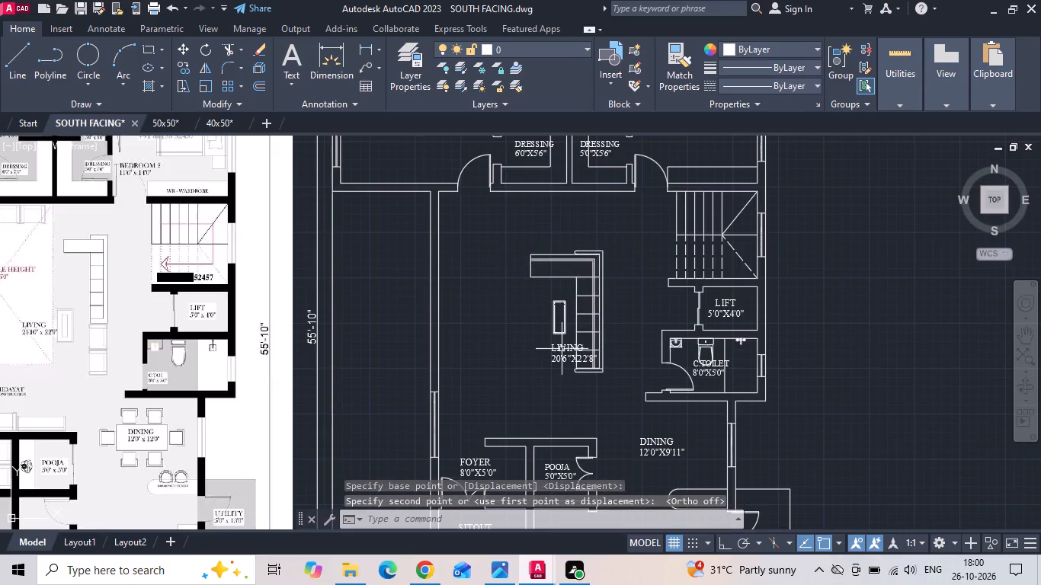
# Move the LIVING 20'6"X22'8" label northwest, clear of the sofa and just west of the coffee table.
pyautogui.click(562, 348)
pyautogui.rightClick(562, 348)
pyautogui.click(600, 273)
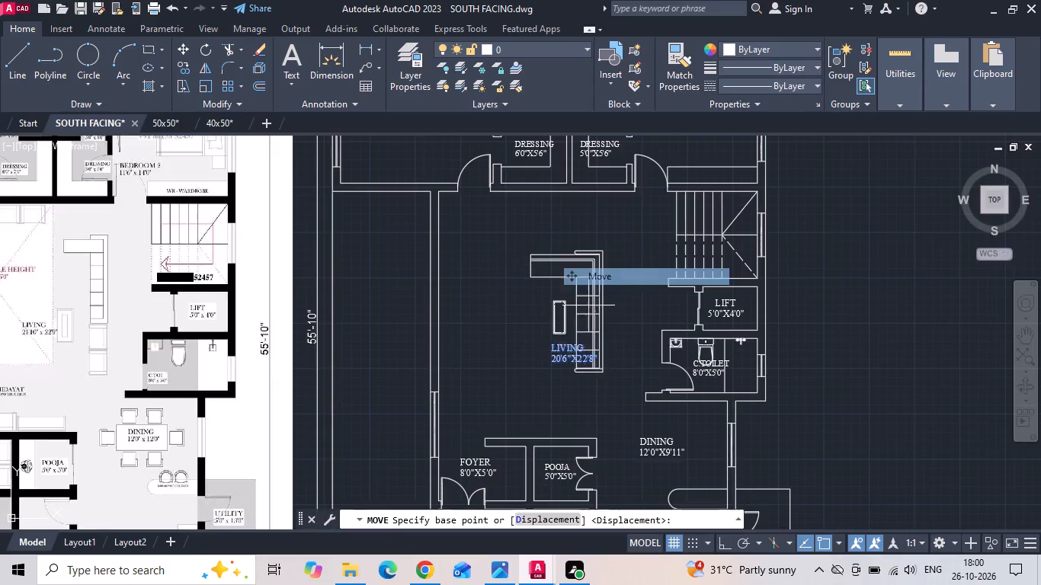
pyautogui.click(571, 352)
pyautogui.click(517, 314)
# Copy the straight sofa from the first floor's family lounge south wall to just north of the POOJA wall in the south-facing plan.
pyautogui.scroll(-2, 745, 280)
pyautogui.scroll(2, 485, 327)
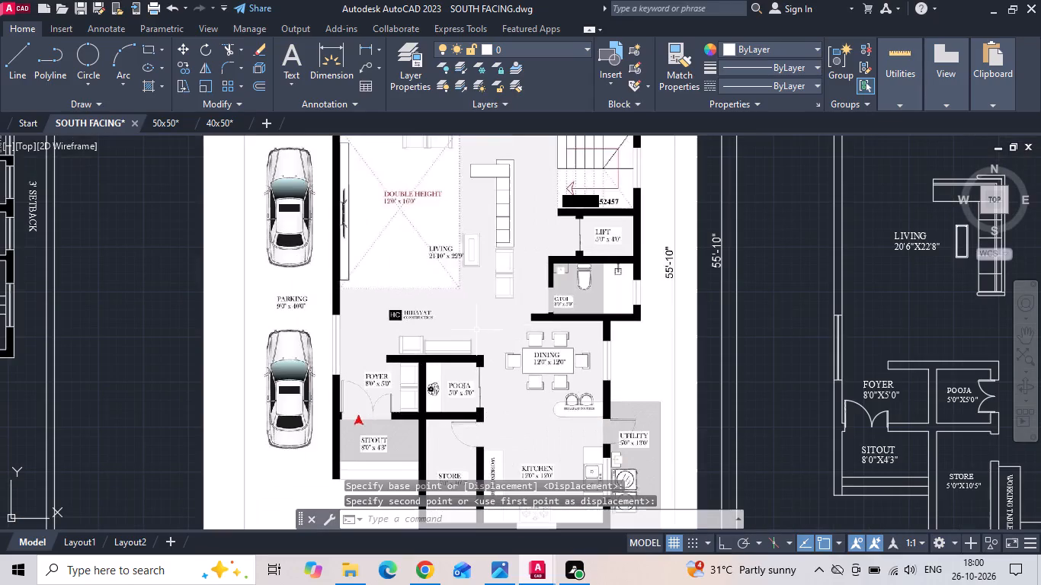
pyautogui.scroll(-2, 557, 334)
pyautogui.scroll(2, 217, 374)
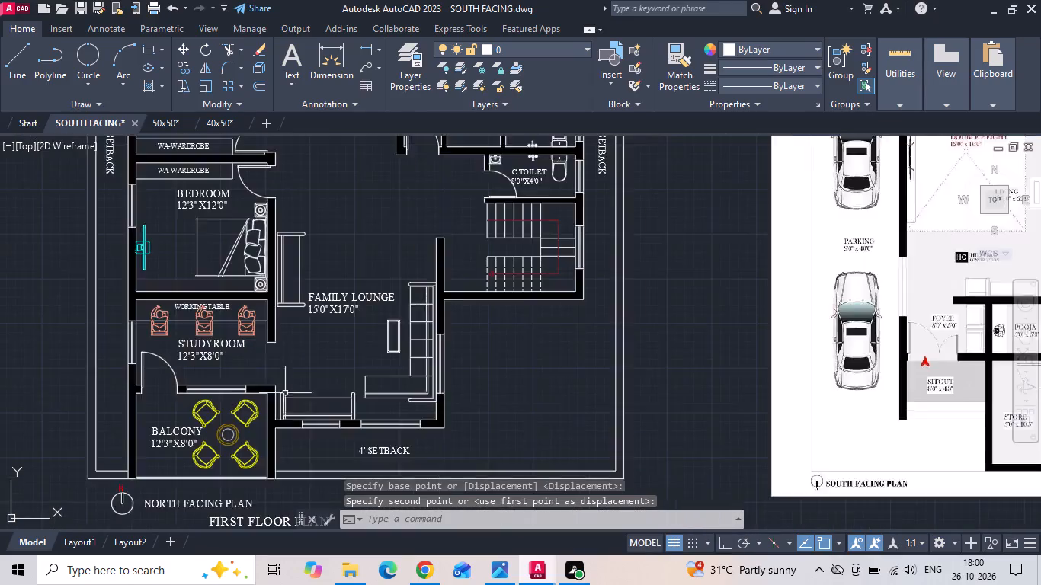
pyautogui.scroll(2, 319, 393)
pyautogui.moveTo(314, 361); pyautogui.dragTo(373, 279, button='middle')
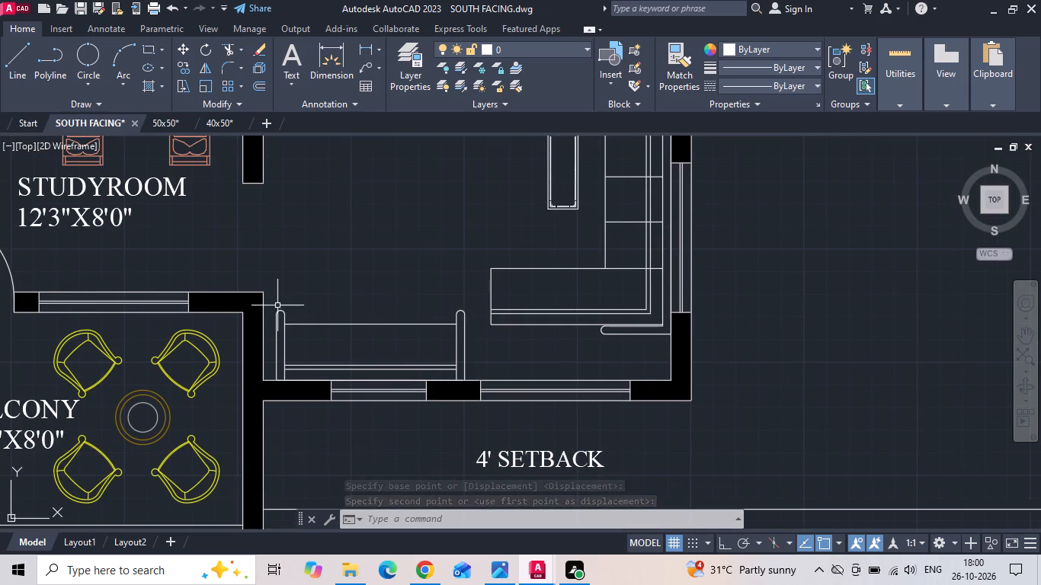
pyautogui.click(273, 302)
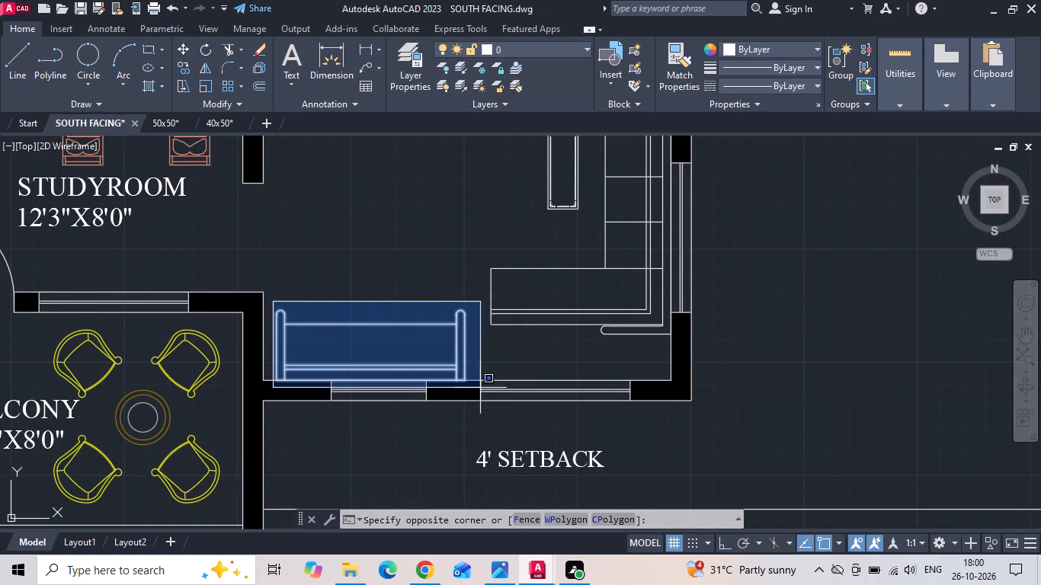
pyautogui.scroll(1, 479, 388)
pyautogui.click(477, 386)
pyautogui.rightClick(375, 257)
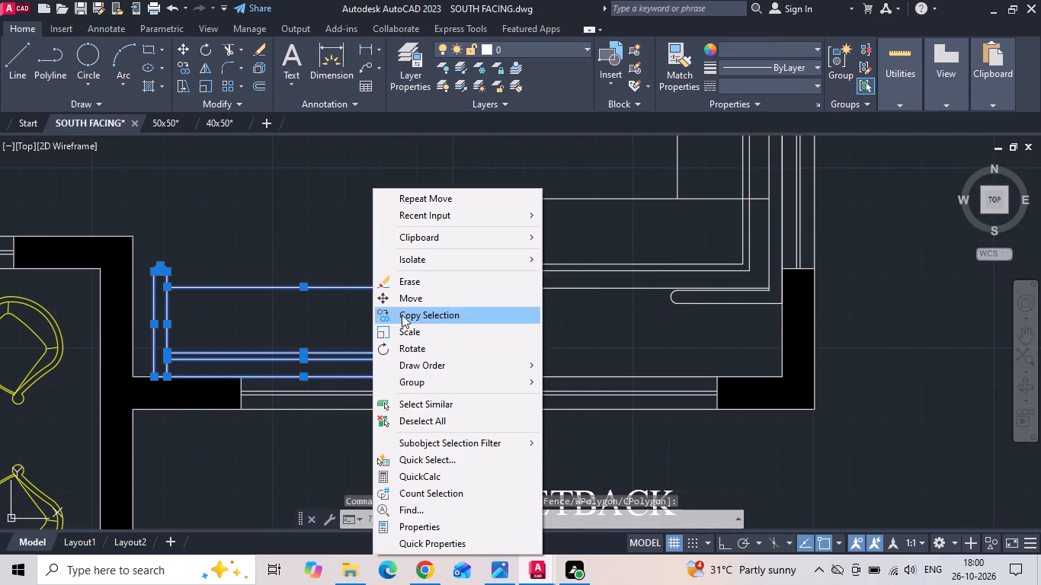
pyautogui.click(402, 315)
pyautogui.click(305, 289)
pyautogui.scroll(-4, 218, 364)
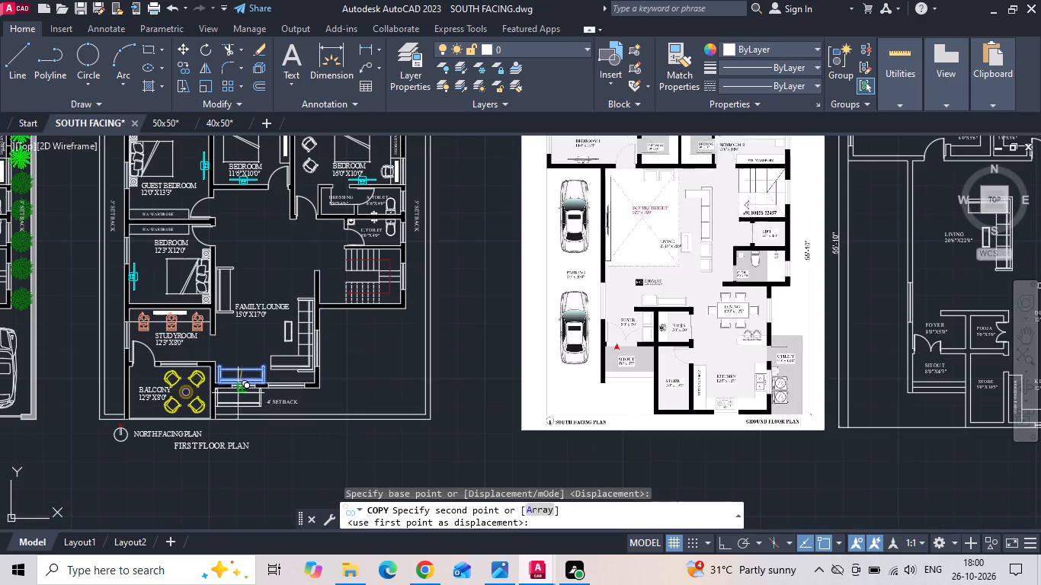
pyautogui.moveTo(763, 295); pyautogui.dragTo(289, 312, button='middle')
pyautogui.scroll(-1, 298, 312)
pyautogui.scroll(5, 441, 315)
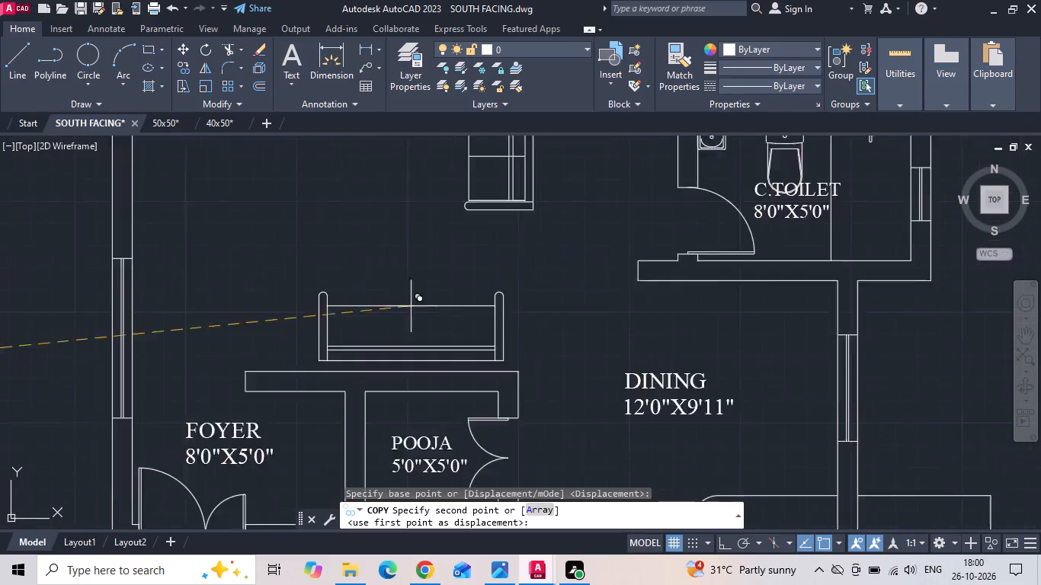
pyautogui.click(428, 314)
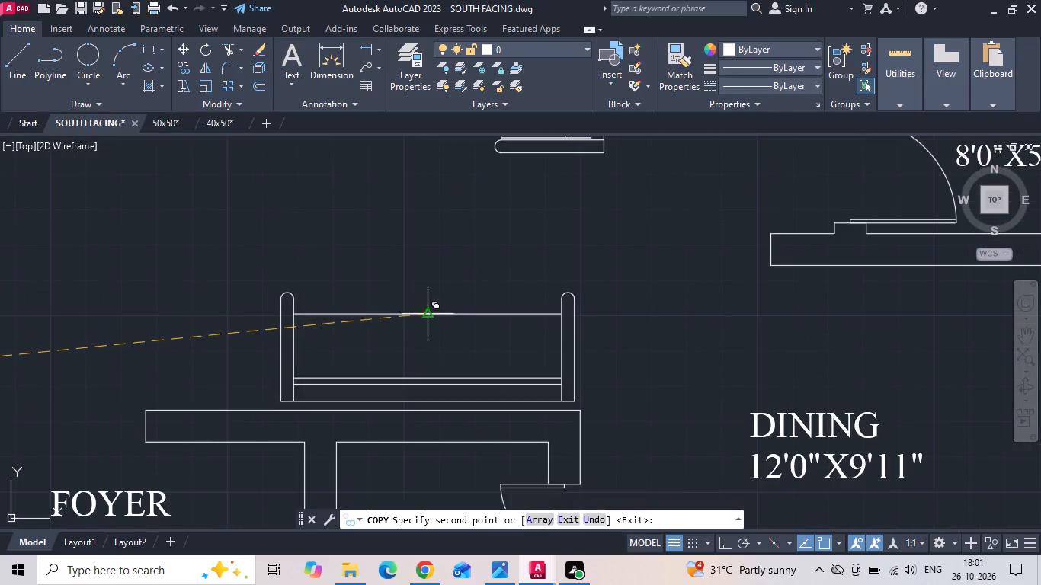
pyautogui.press('Escape')
# Move the copied straight sofa so its southeast corner sits on the outer northeast corner of the POOJA wall.
pyautogui.moveTo(257, 267); pyautogui.dragTo(256, 295)
pyautogui.click(641, 411)
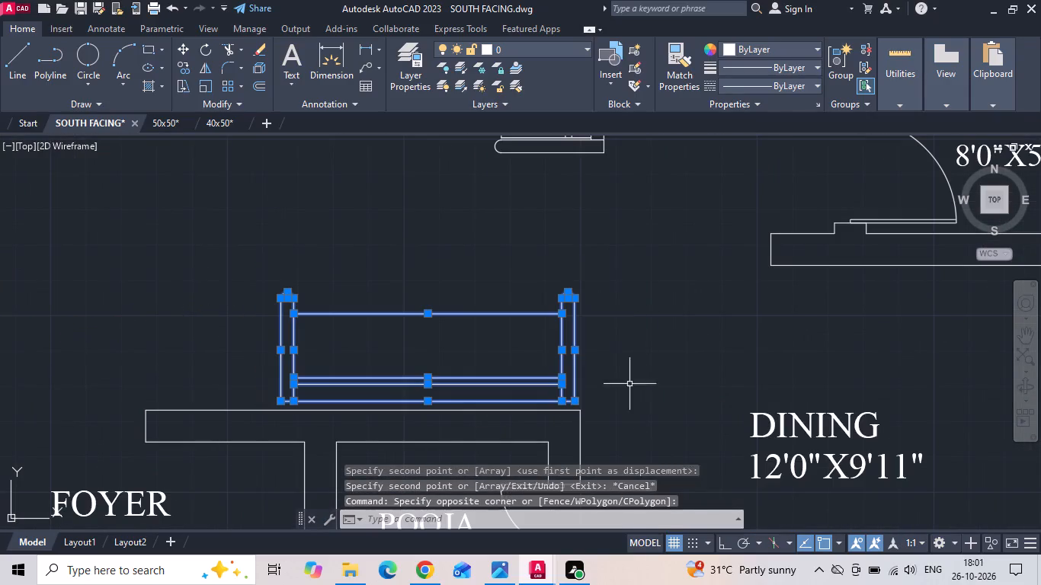
pyautogui.rightClick(614, 336)
pyautogui.click(640, 299)
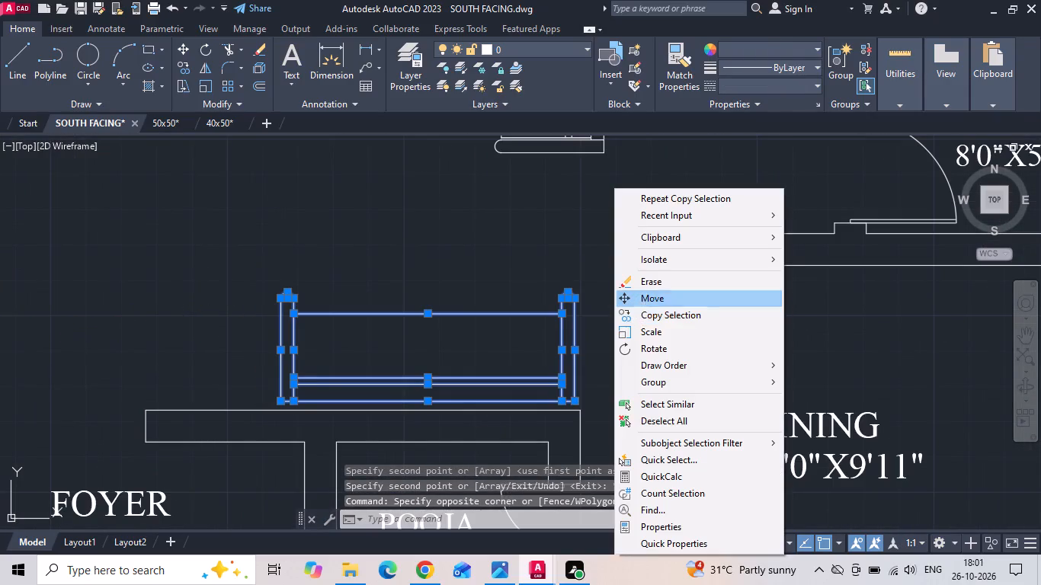
pyautogui.scroll(1, 549, 395)
pyautogui.click(588, 409)
pyautogui.click(602, 420)
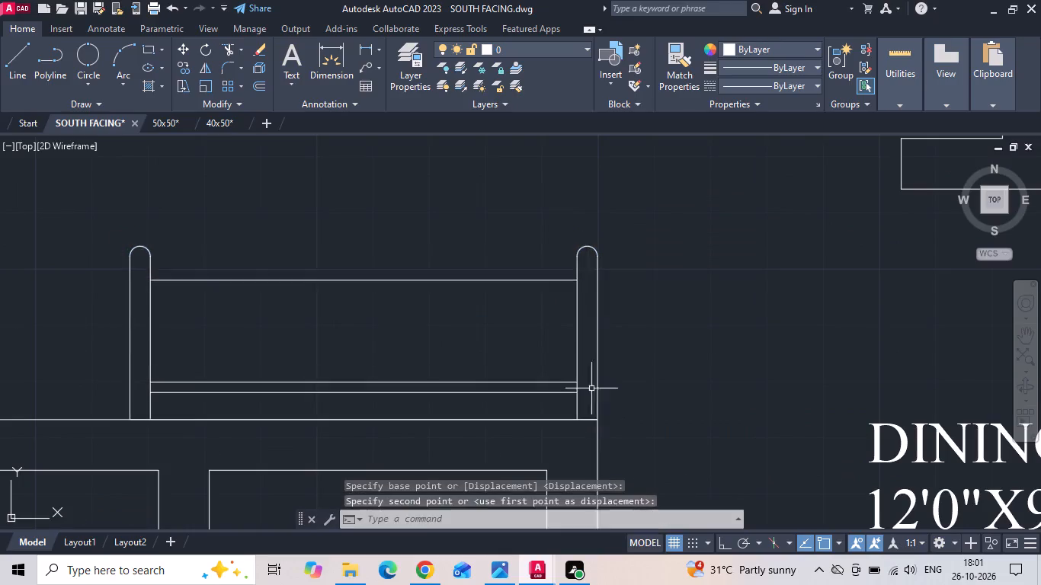
# Copy the orange armchair from the north-facing ground floor living room to the area just west of the straight sofa in the south-facing plan.
pyautogui.scroll(-6, 585, 357)
pyautogui.scroll(2, 99, 377)
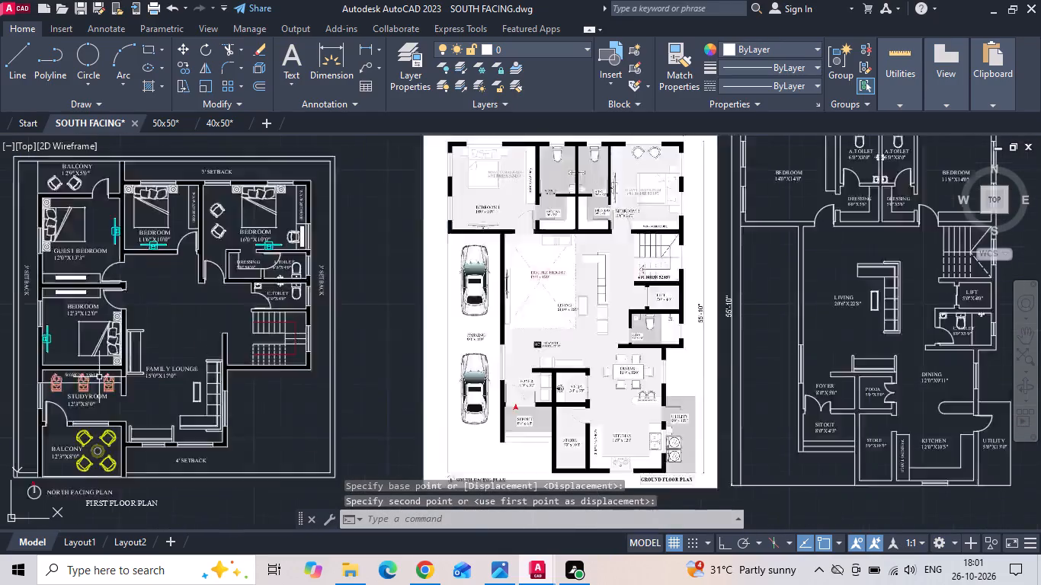
pyautogui.scroll(1, 99, 377)
pyautogui.scroll(-2, 411, 386)
pyautogui.moveTo(371, 424); pyautogui.dragTo(533, 388, button='middle')
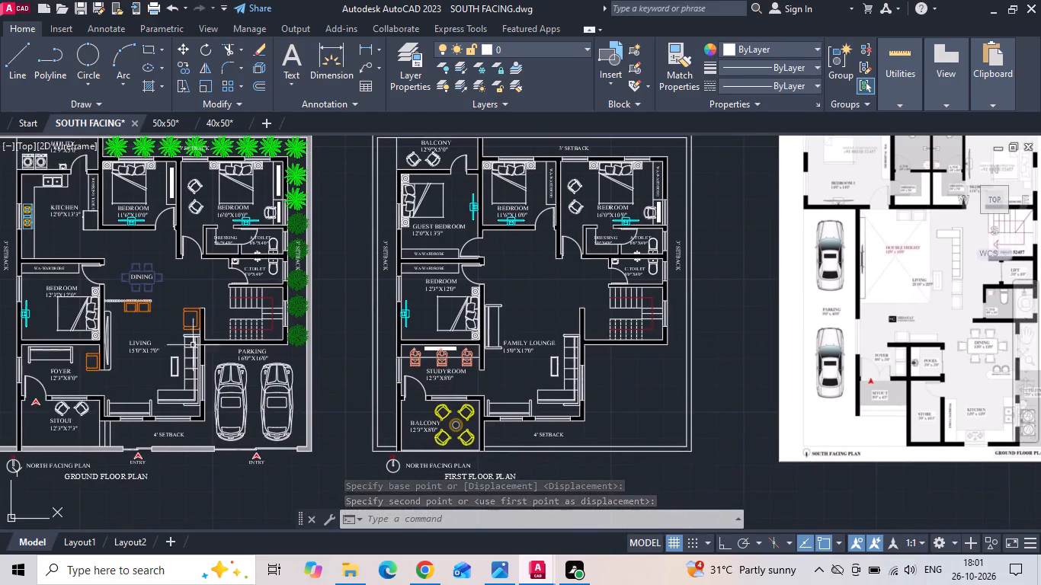
pyautogui.click(187, 309)
pyautogui.rightClick(187, 309)
pyautogui.click(216, 294)
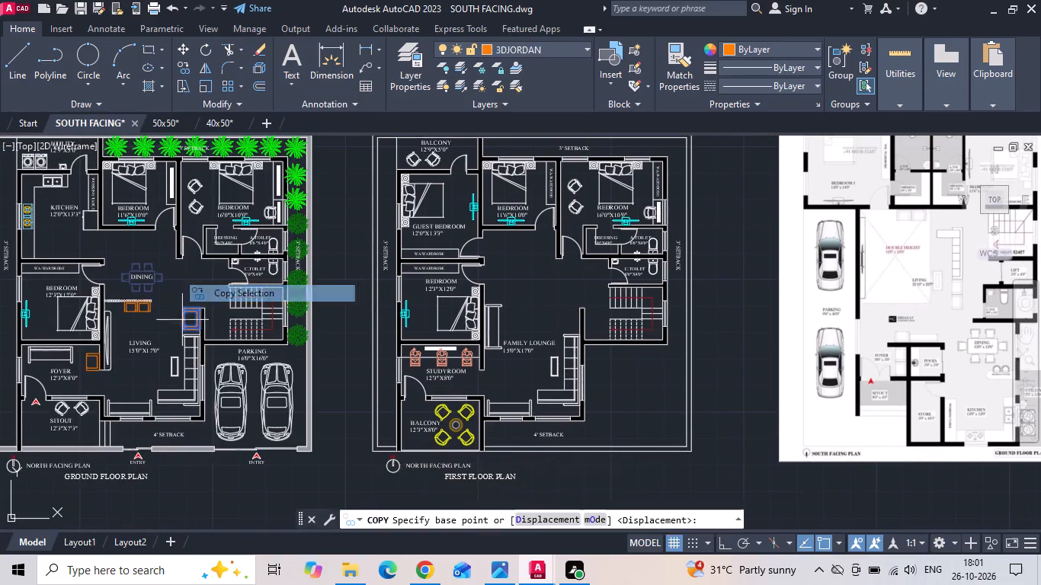
pyautogui.click(169, 325)
pyautogui.moveTo(603, 349); pyautogui.dragTo(150, 349, button='middle')
pyautogui.scroll(-1, 114, 349)
pyautogui.scroll(2, 953, 350)
pyautogui.moveTo(167, 360); pyautogui.dragTo(220, 350, button='middle')
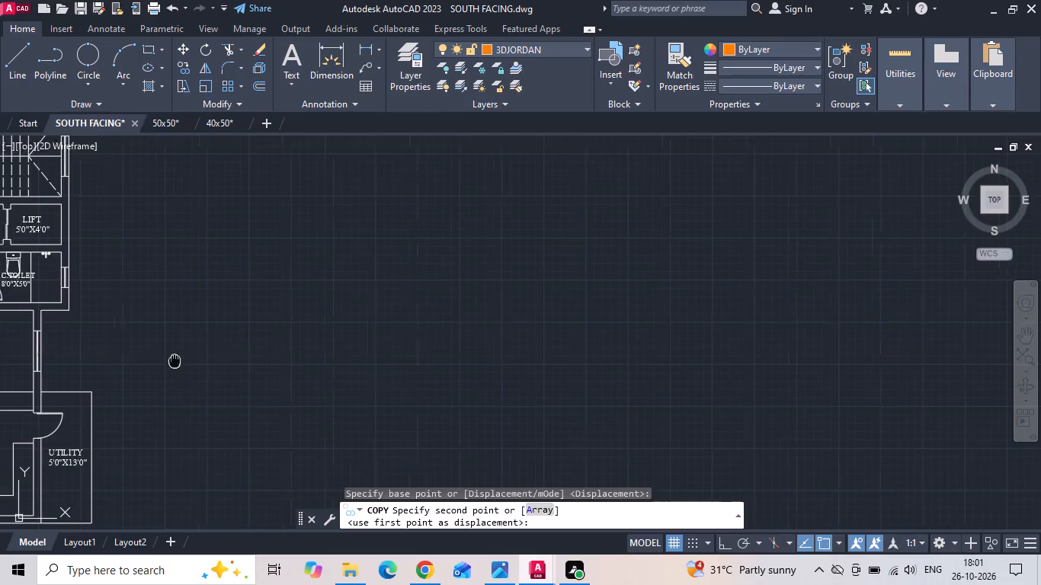
pyautogui.moveTo(220, 350); pyautogui.dragTo(854, 398, button='middle')
pyautogui.scroll(2, 633, 416)
pyautogui.click(328, 305)
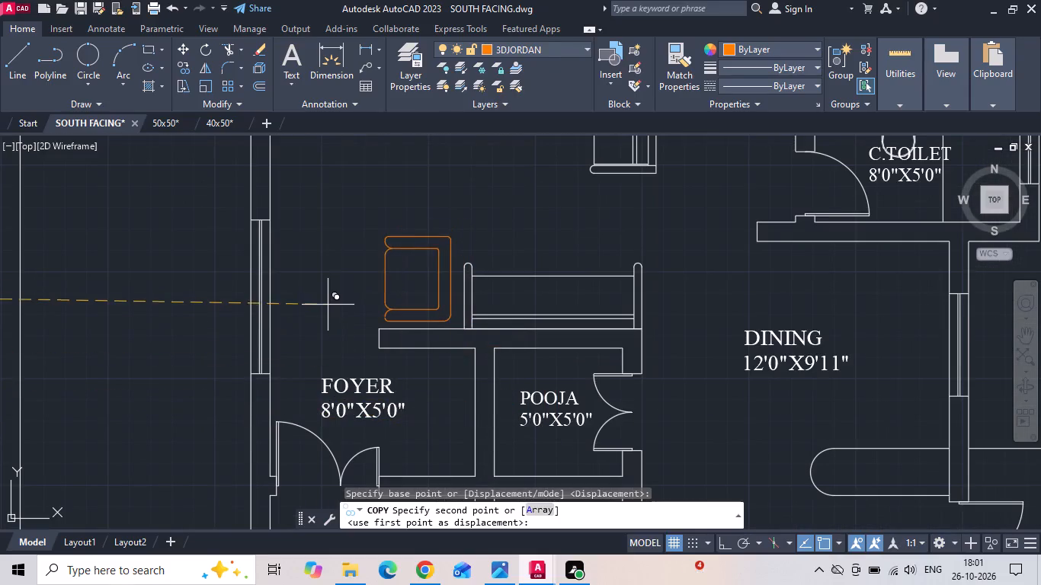
pyautogui.press('Escape')
# Rotate the copied armchair with Ortho on so it faces north like the sofa.
pyautogui.moveTo(428, 228); pyautogui.dragTo(412, 243)
pyautogui.click(370, 288)
pyautogui.rightClick(370, 288)
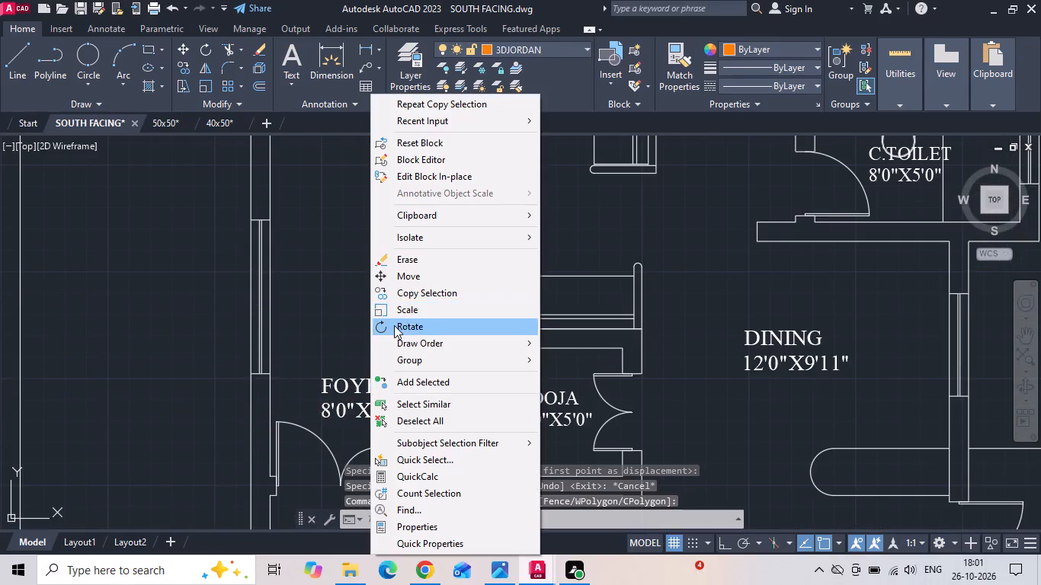
pyautogui.click(394, 325)
pyautogui.click(429, 254)
pyautogui.press('F8')
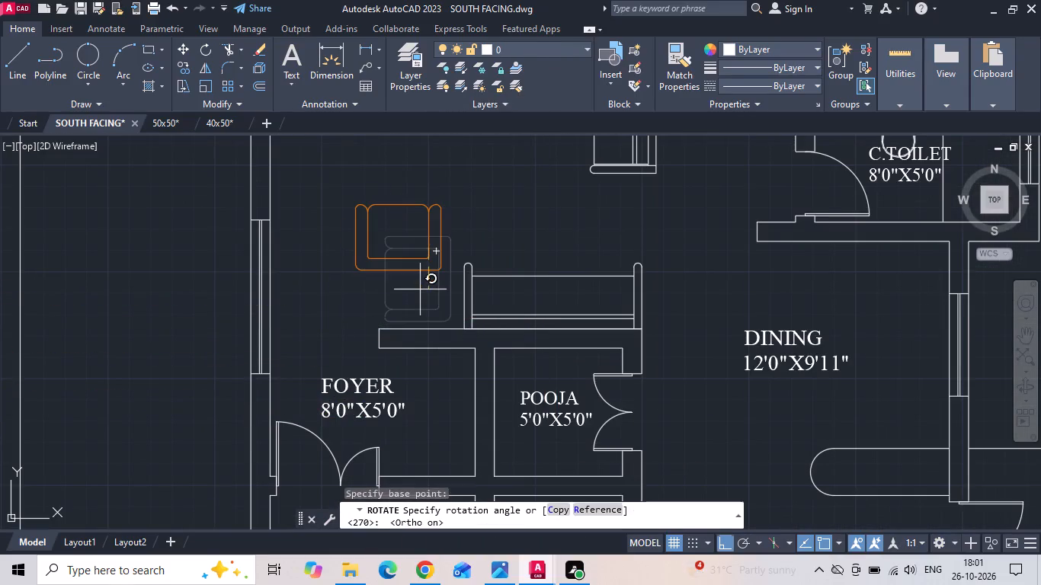
pyautogui.click(420, 289)
# Move the armchair south so its back rests on the wall north of the foyer, just west of the sofa.
pyautogui.moveTo(420, 289); pyautogui.dragTo(411, 282)
pyautogui.click(388, 233)
pyautogui.moveTo(388, 233); pyautogui.dragTo(380, 241)
pyautogui.click(373, 272)
pyautogui.rightClick(373, 272)
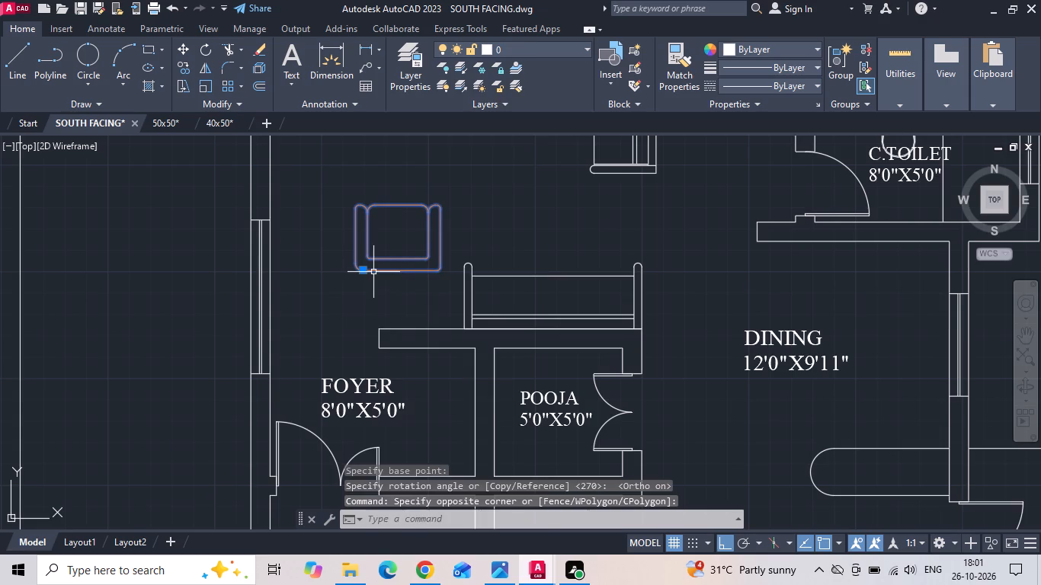
pyautogui.click(418, 270)
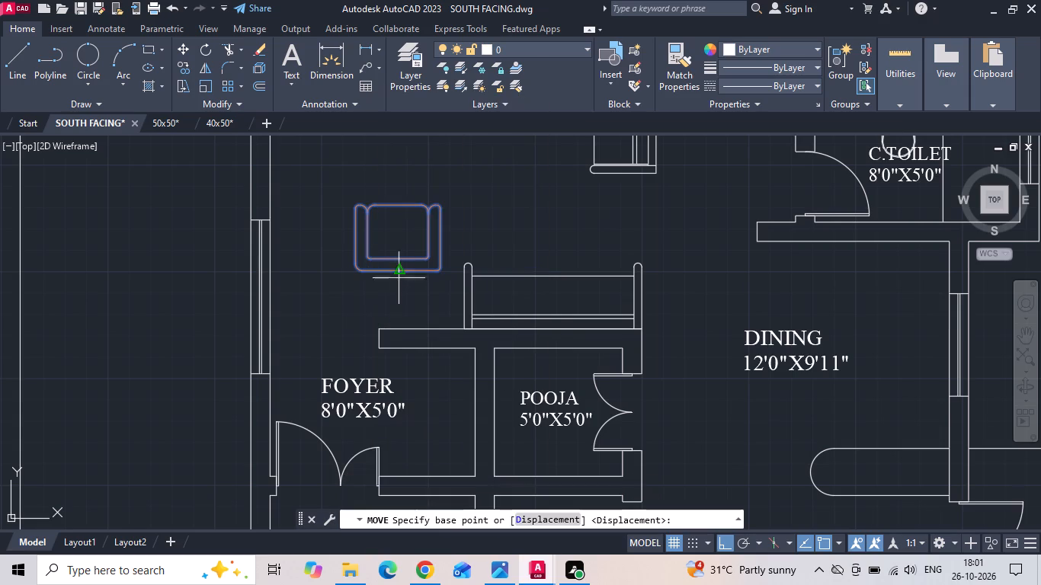
pyautogui.click(399, 268)
pyautogui.click(421, 328)
pyautogui.scroll(2, 418, 311)
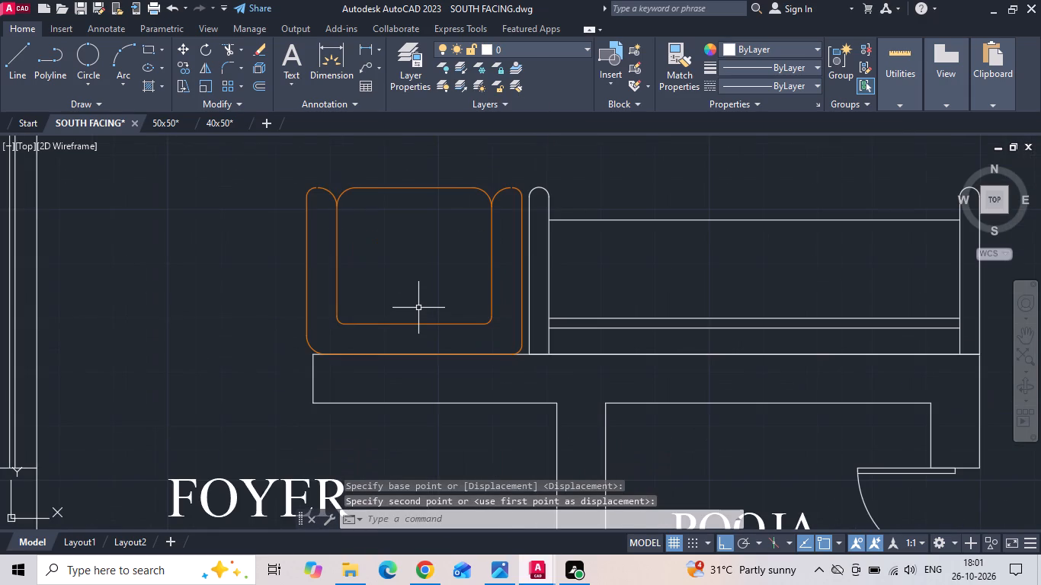
# Move the armchair east until its side meets the sofa's west arm.
pyautogui.moveTo(419, 279); pyautogui.dragTo(335, 277)
pyautogui.click(291, 270)
pyautogui.rightClick(291, 270)
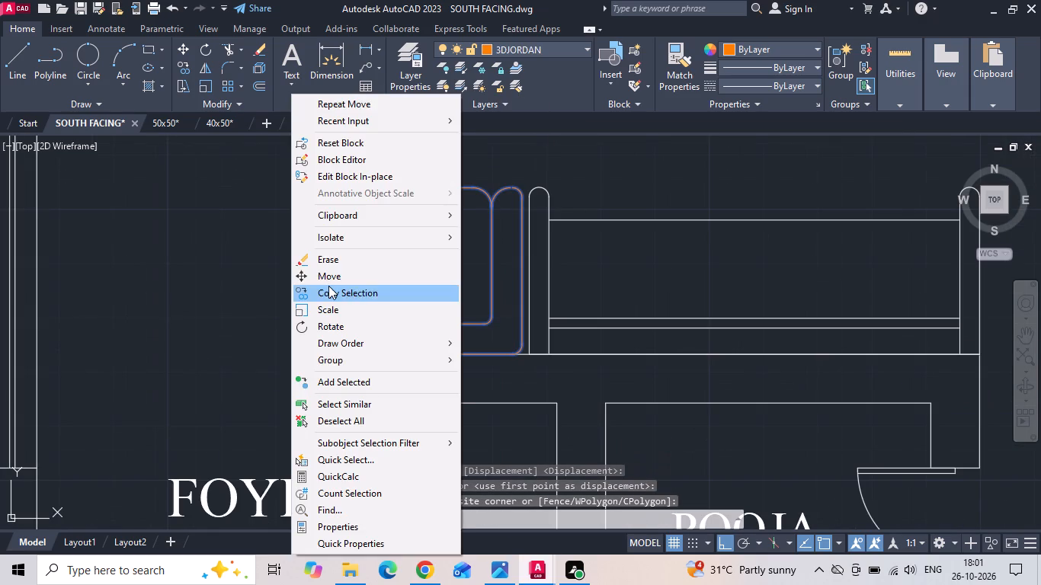
pyautogui.click(339, 280)
pyautogui.scroll(1, 587, 276)
pyautogui.click(485, 266)
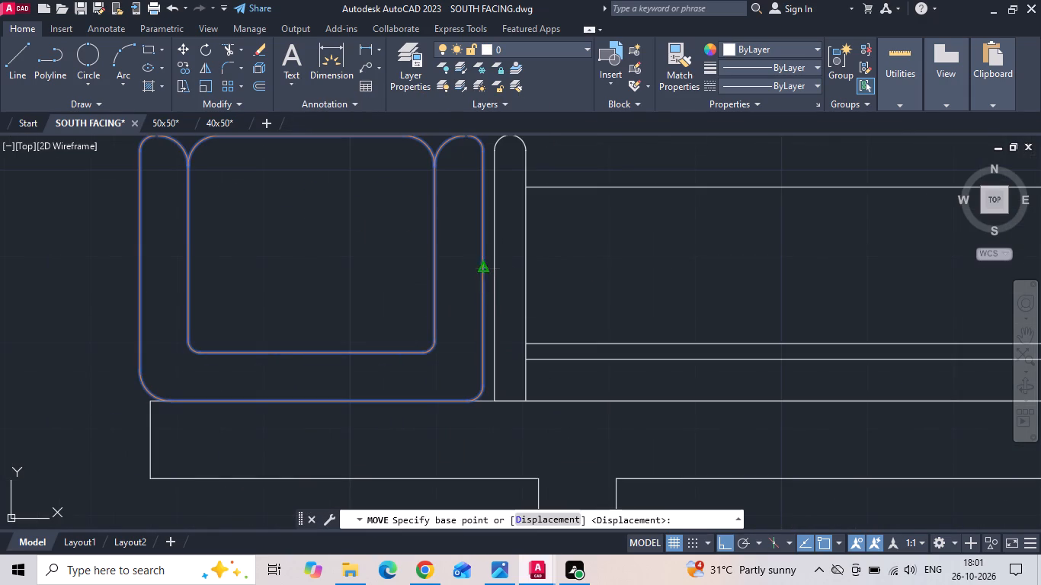
pyautogui.click(490, 267)
# Move the armchair about 0.6" west to leave a small gap beside the sofa.
pyautogui.scroll(-2, 485, 298)
pyautogui.moveTo(466, 312); pyautogui.dragTo(454, 308)
pyautogui.click(298, 299)
pyautogui.rightClick(296, 295)
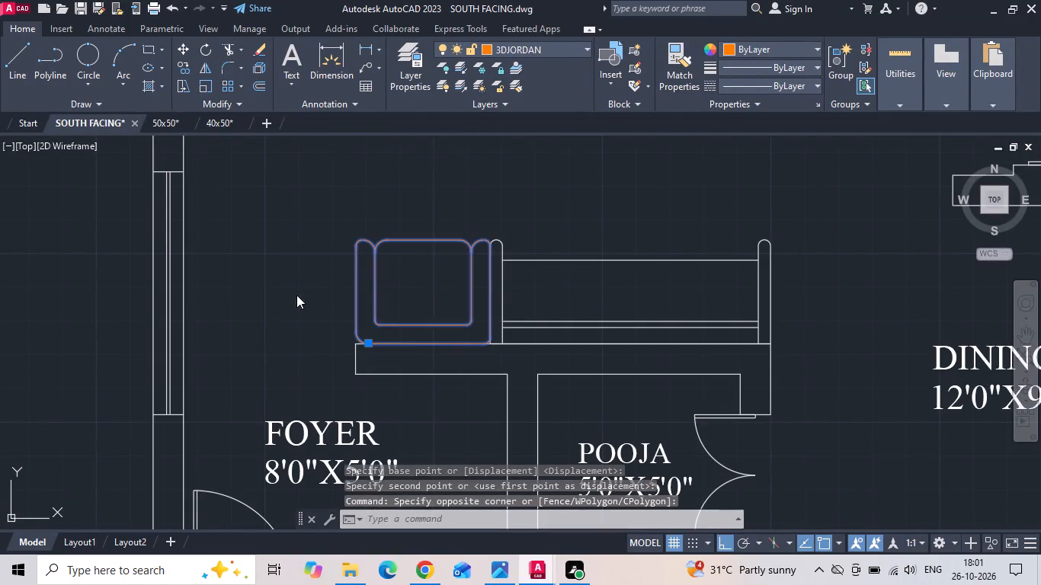
pyautogui.click(364, 279)
pyautogui.click(561, 207)
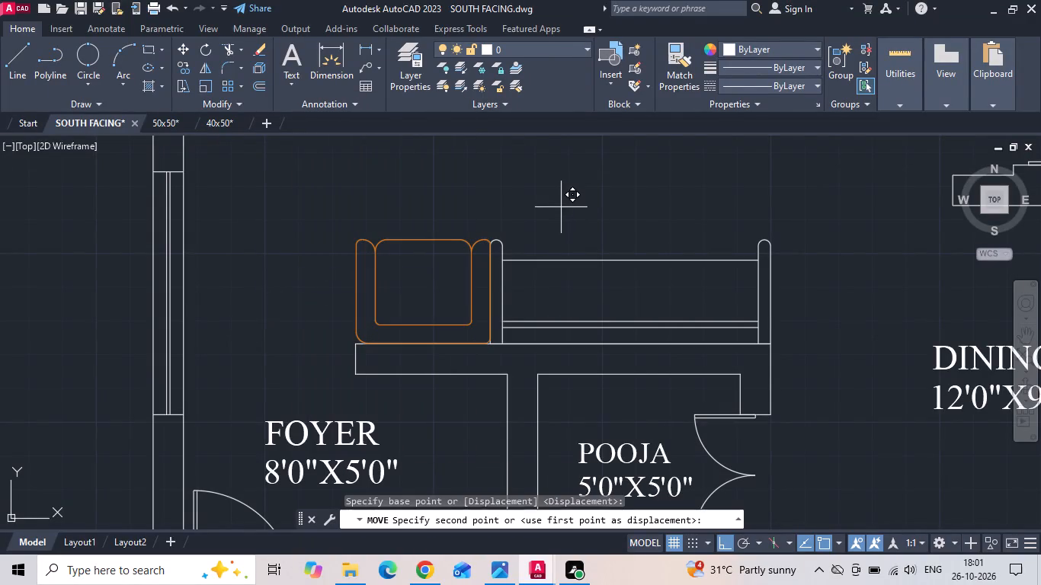
pyautogui.scroll(2, 561, 204)
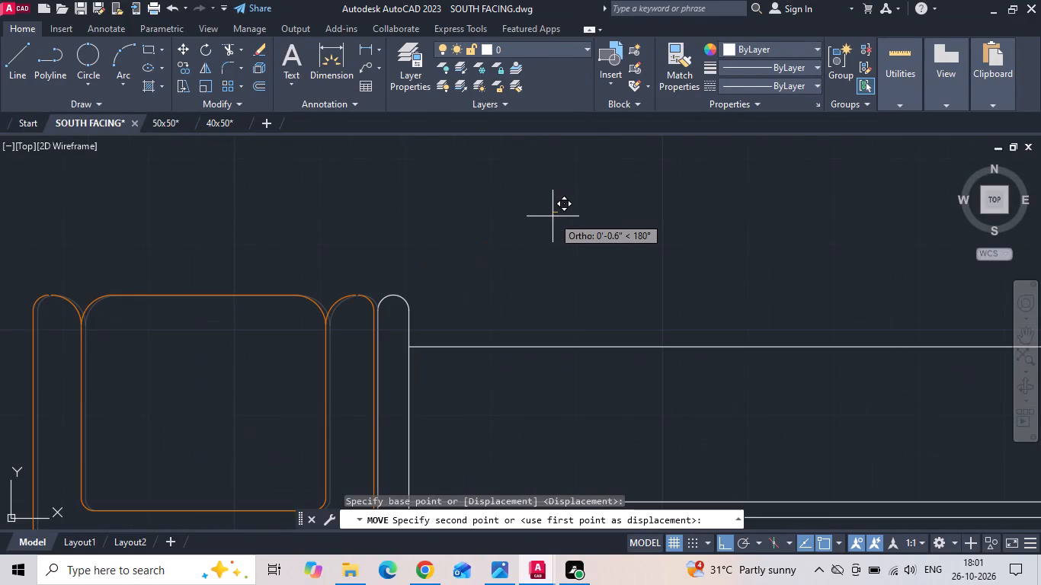
pyautogui.scroll(-1, 553, 216)
pyautogui.click(553, 216)
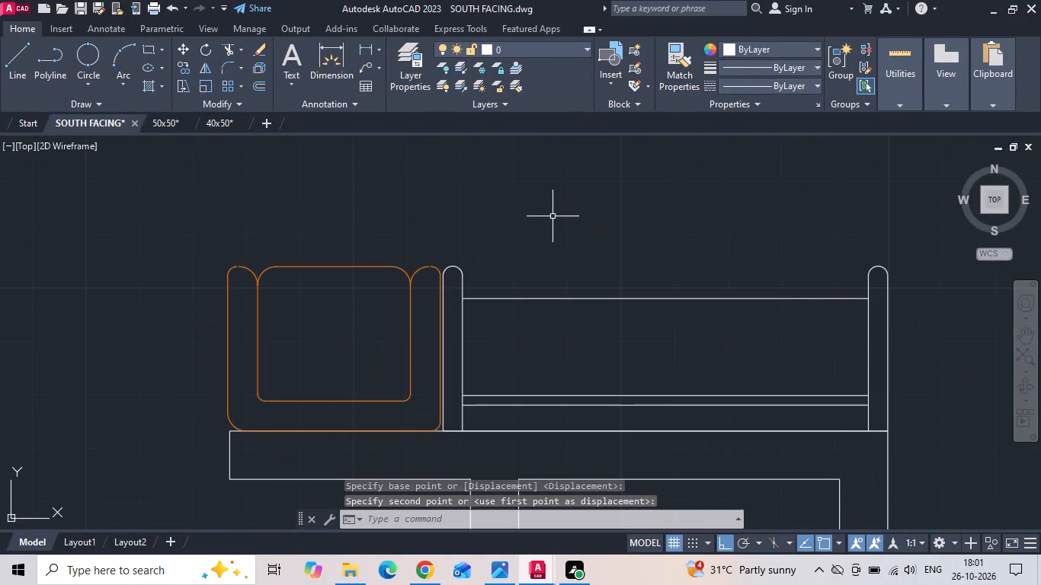
# Copy the bed, side tables and TV unit from the north-facing first floor's 12'3"x12'0" bedroom to the 11'6"x14'0" bedroom, headboard on the east wall.
pyautogui.scroll(-3, 556, 217)
pyautogui.scroll(-2, 602, 300)
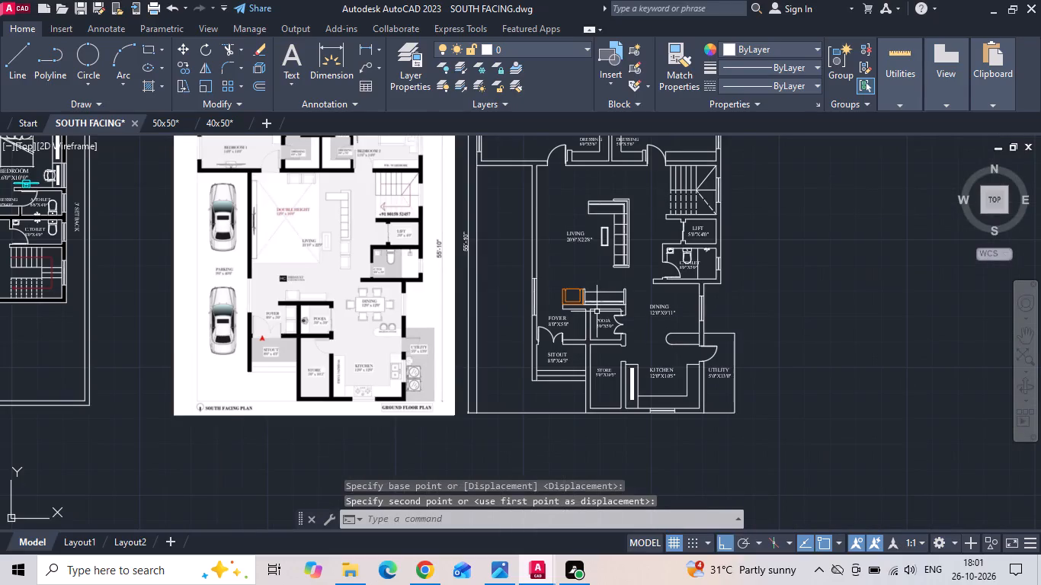
pyautogui.scroll(-1, 597, 312)
pyautogui.scroll(2, 112, 301)
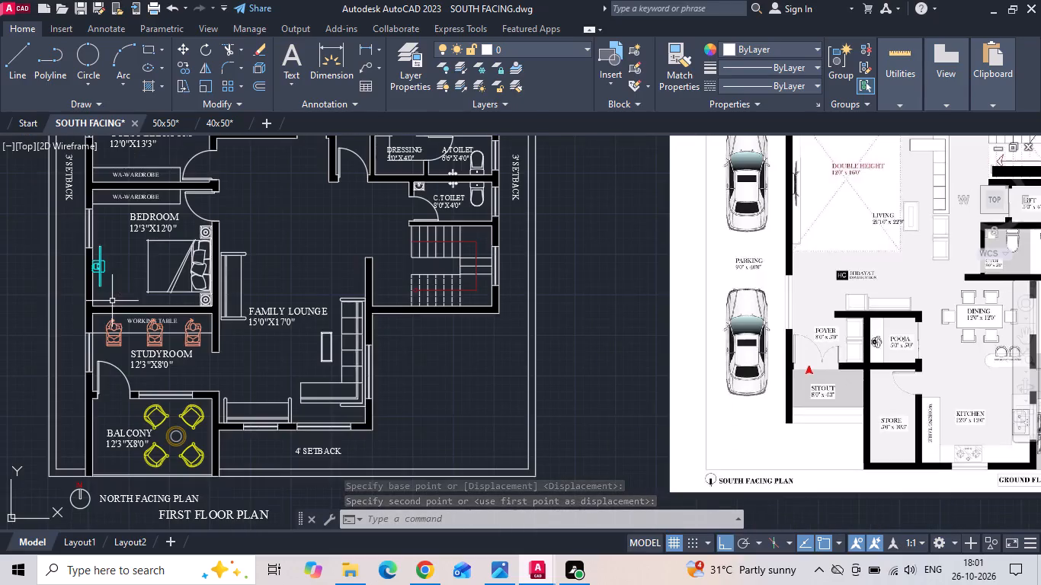
pyautogui.moveTo(166, 280); pyautogui.dragTo(187, 296, button='middle')
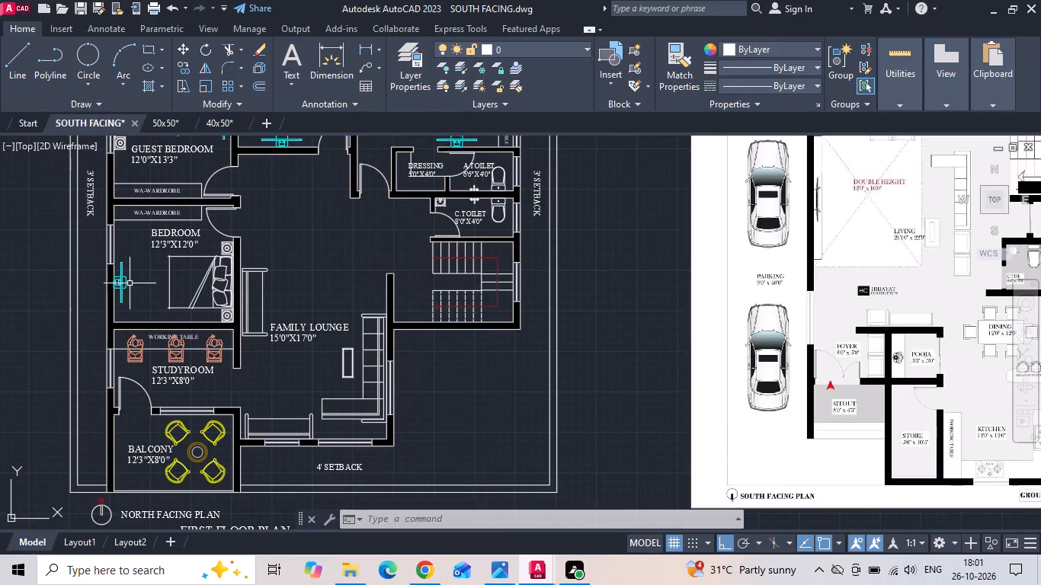
pyautogui.click(129, 283)
pyautogui.scroll(2, 129, 283)
pyautogui.click(114, 274)
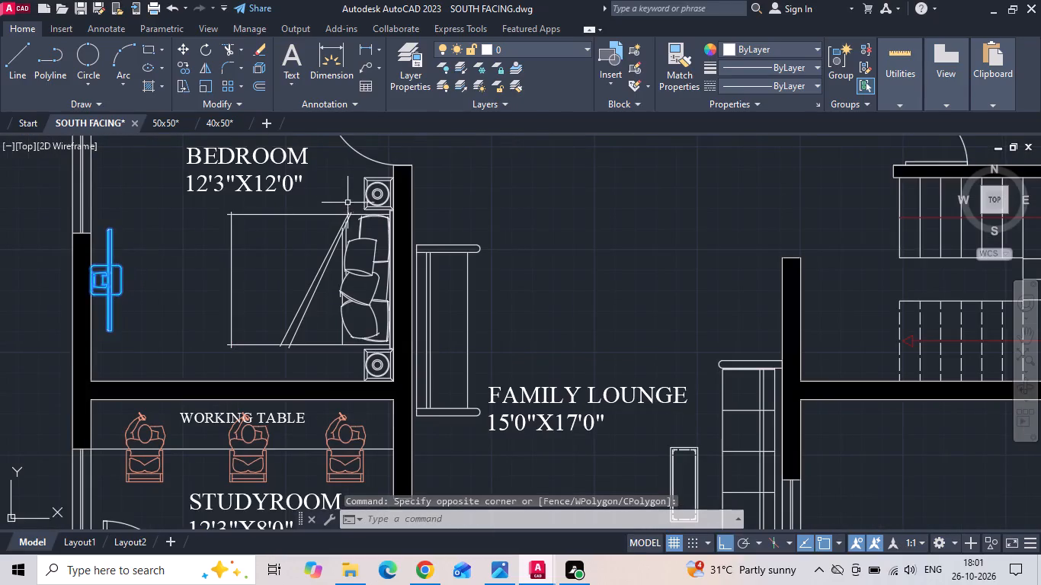
pyautogui.click(369, 171)
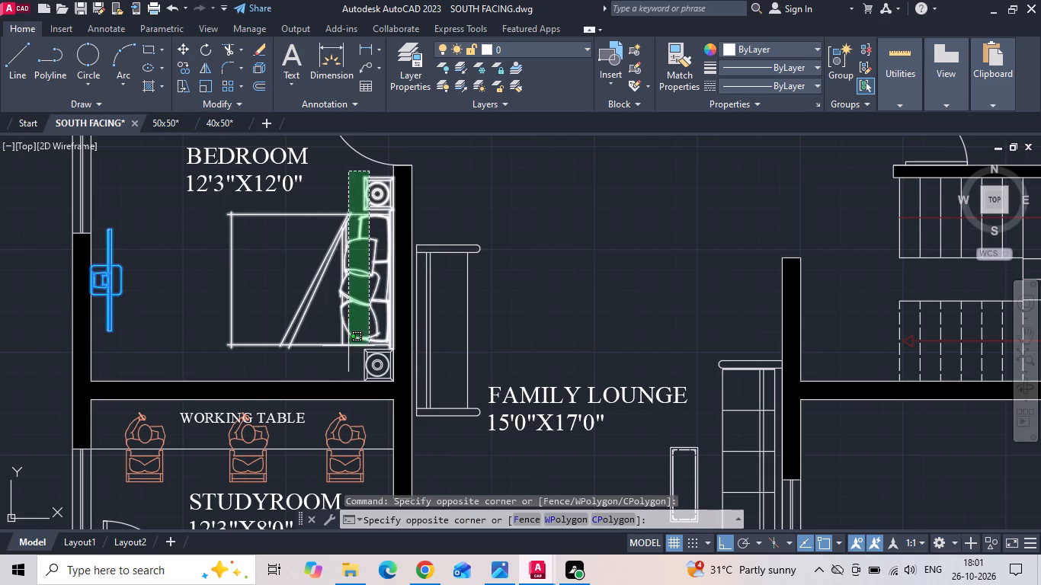
pyautogui.click(348, 362)
pyautogui.rightClick(320, 283)
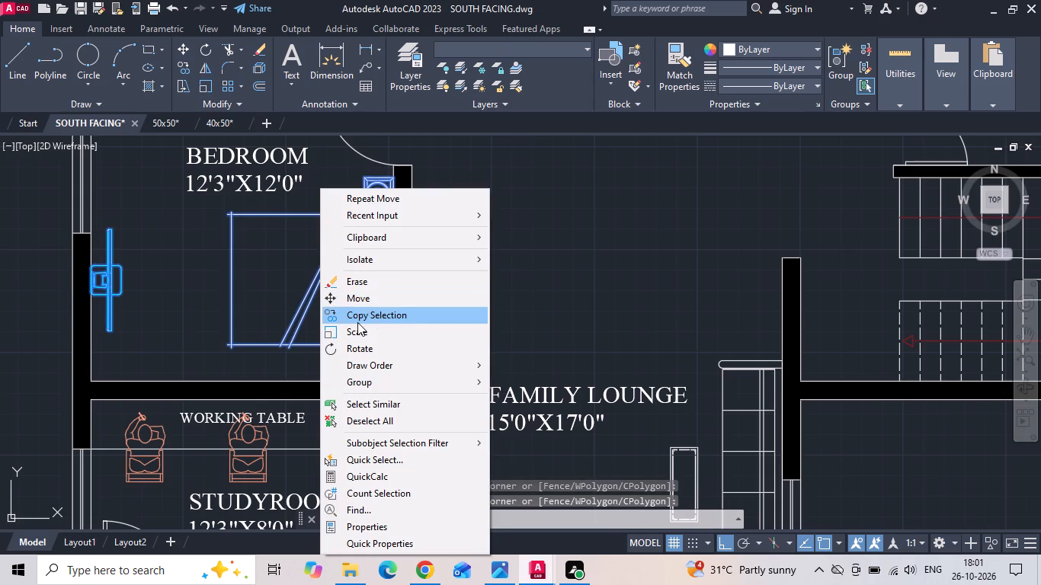
pyautogui.click(357, 322)
pyautogui.click(394, 280)
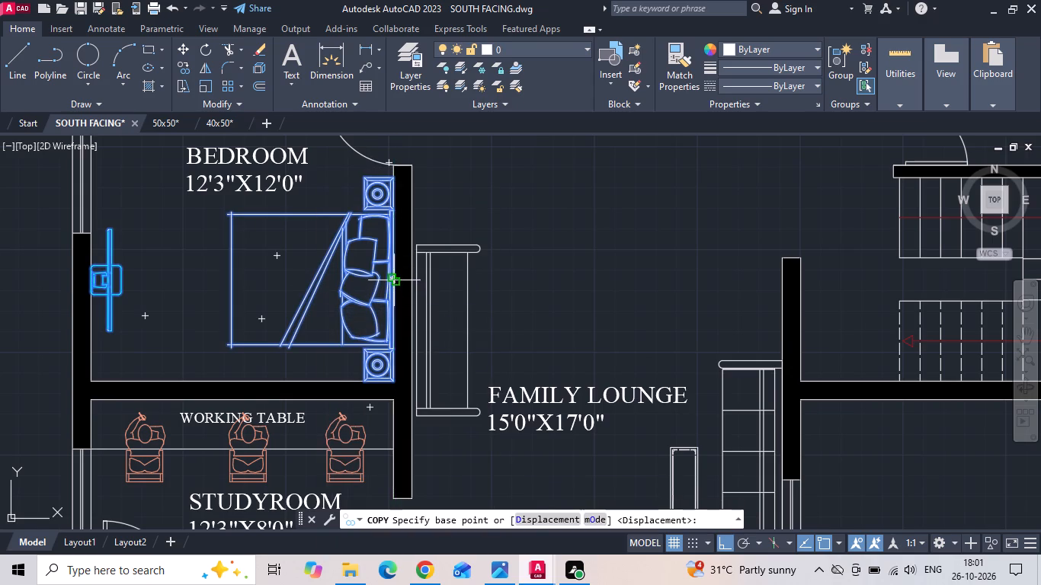
pyautogui.scroll(-5, 324, 334)
pyautogui.scroll(2, 465, 298)
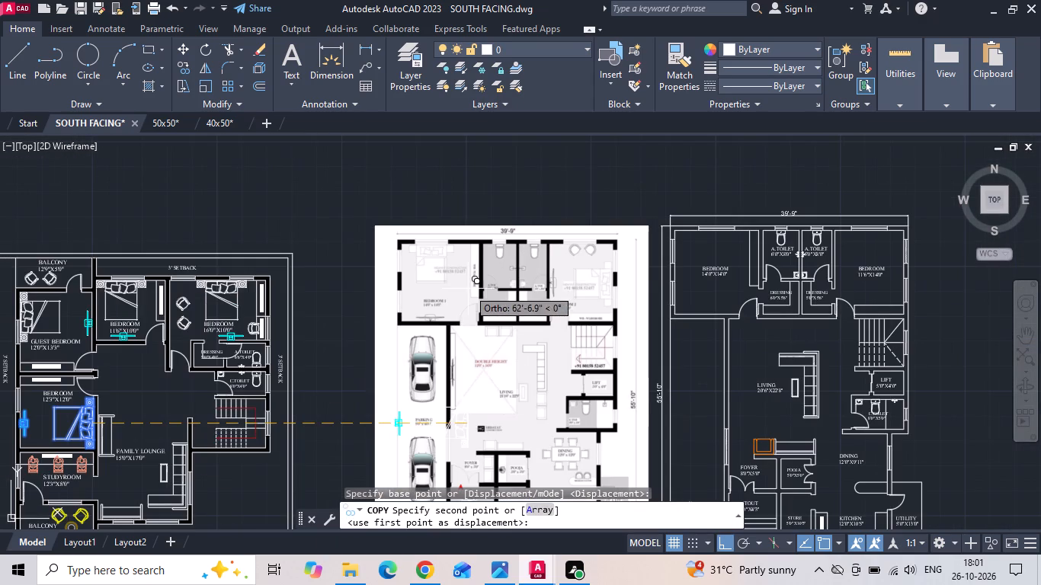
pyautogui.moveTo(648, 286); pyautogui.dragTo(406, 266, button='middle')
pyautogui.scroll(2, 625, 229)
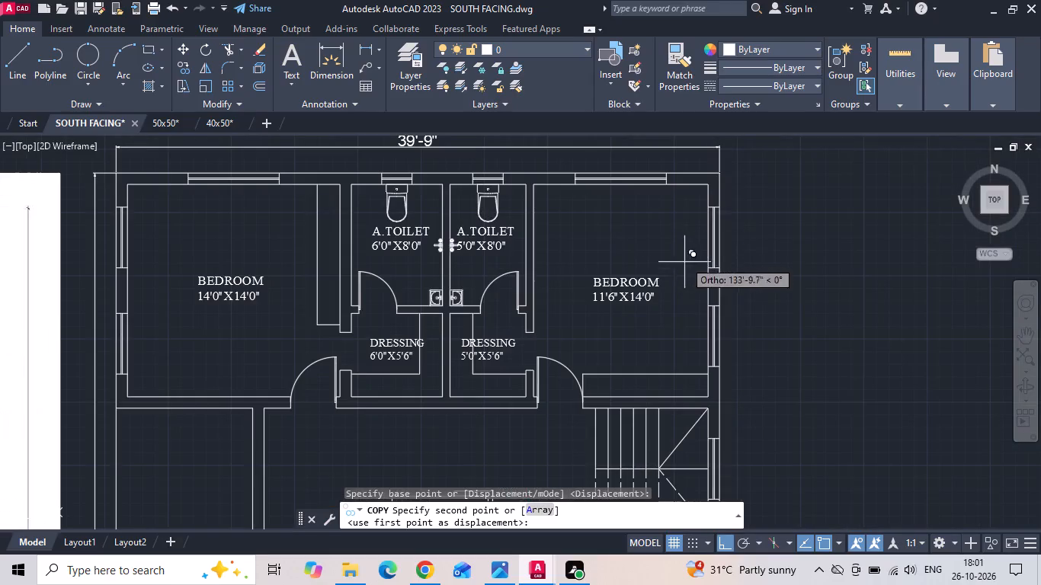
pyautogui.click(710, 285)
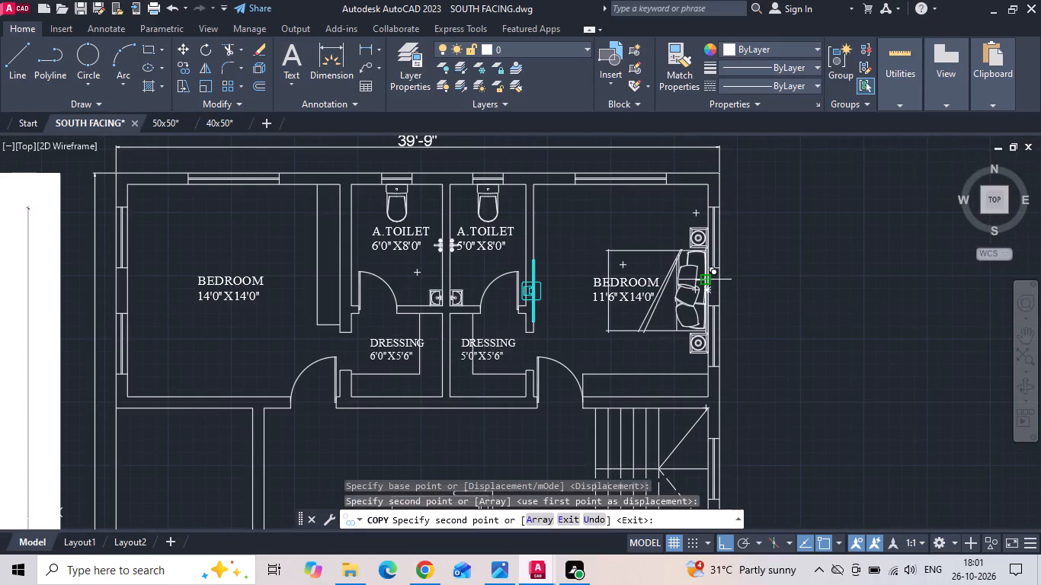
pyautogui.press('Escape')
# Copy the two chairs from the north-facing first floor's 16'0"x10'0" bedroom into the northwest corner of the 11'6"x14'0" bedroom, with Ortho off.
pyautogui.scroll(-1, 711, 286)
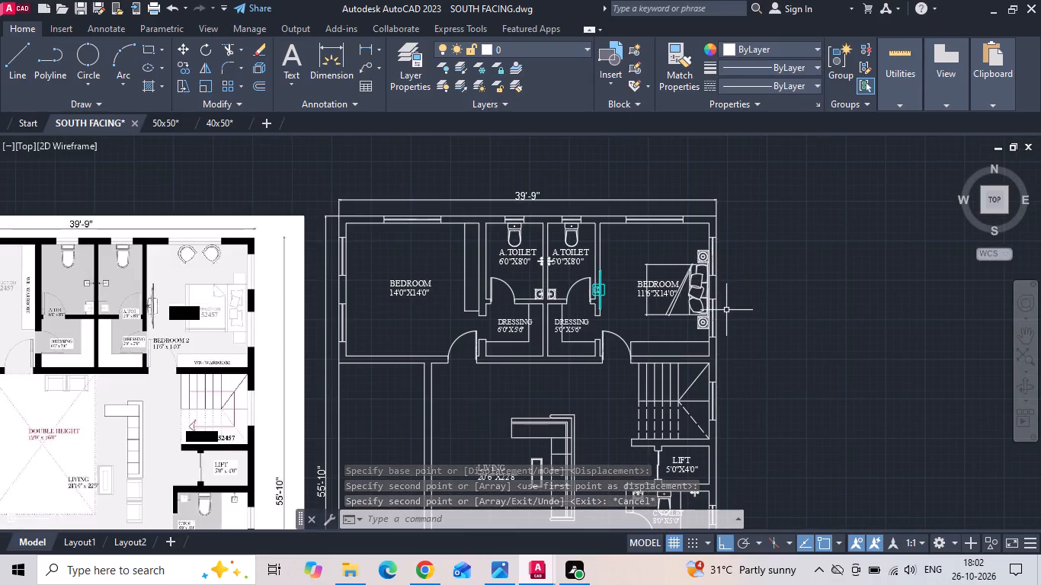
pyautogui.scroll(-2, 718, 261)
pyautogui.scroll(2, 226, 291)
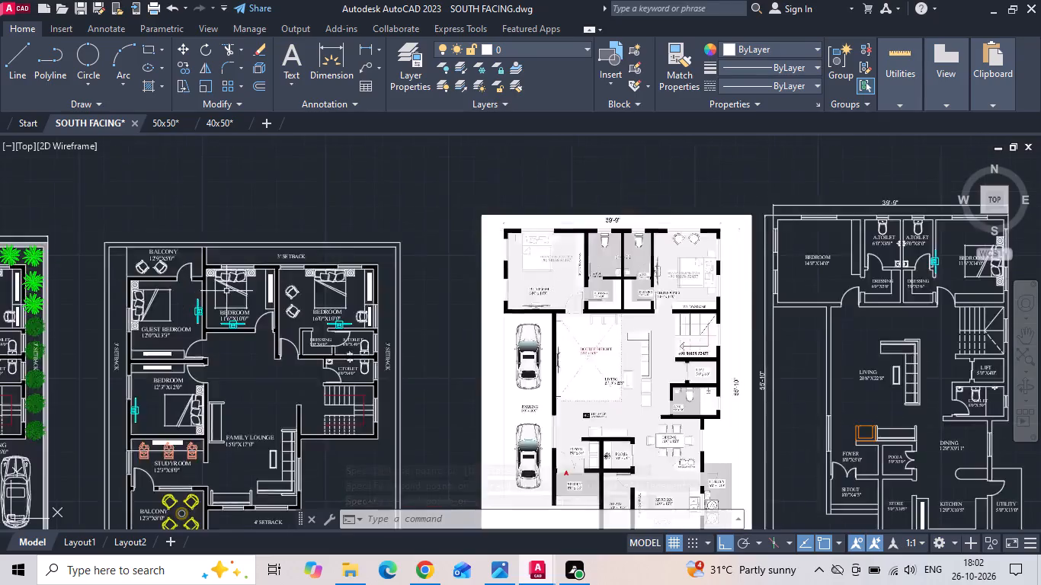
pyautogui.moveTo(332, 283); pyautogui.dragTo(328, 305)
pyautogui.click(321, 341)
pyautogui.click(341, 319)
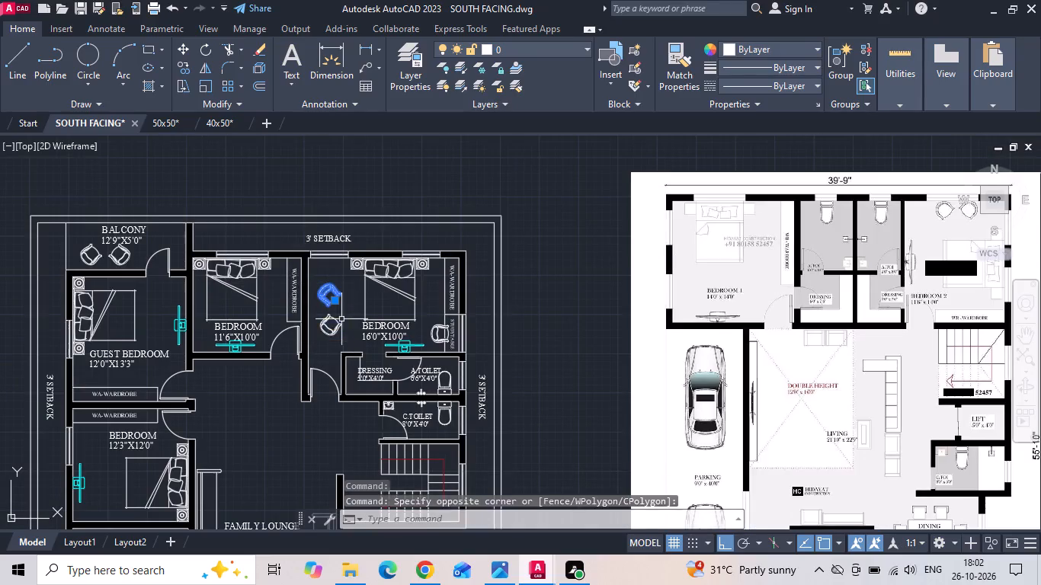
pyautogui.click(326, 325)
pyautogui.rightClick(326, 325)
pyautogui.click(350, 312)
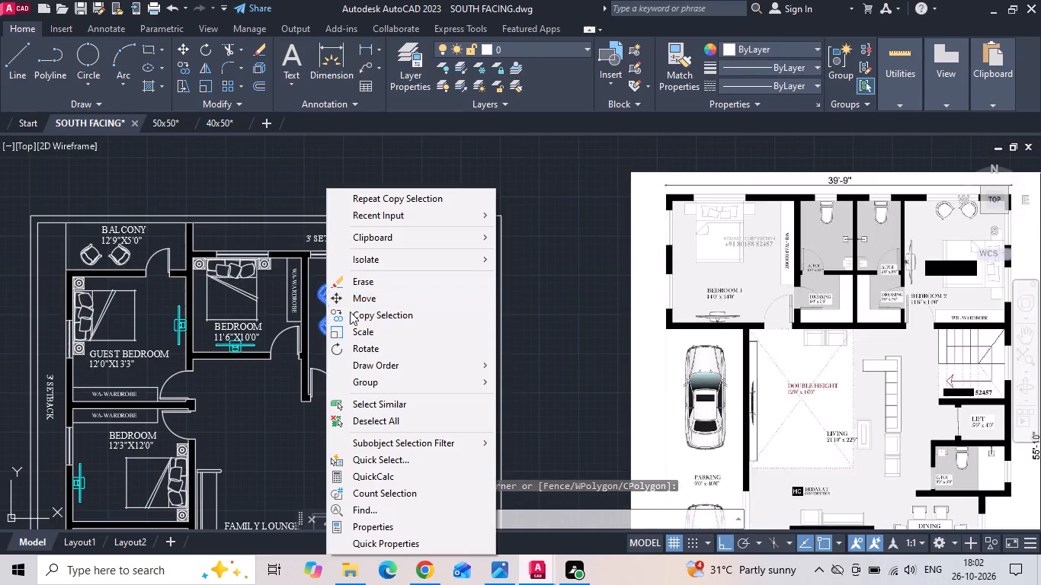
pyautogui.moveTo(341, 308); pyautogui.dragTo(385, 271)
pyautogui.scroll(-2, 473, 178)
pyautogui.moveTo(650, 208); pyautogui.dragTo(545, 243, button='middle')
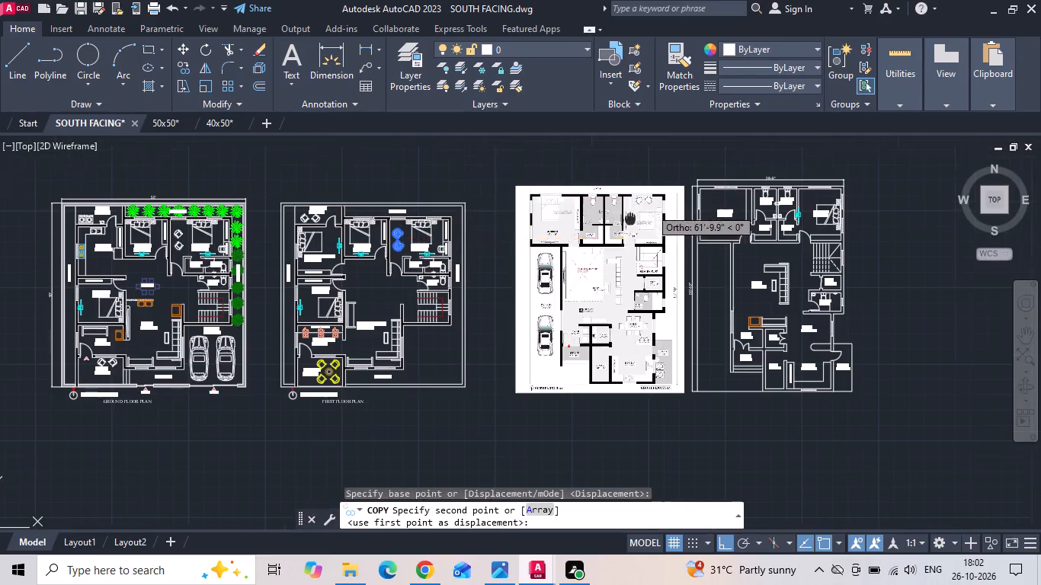
pyautogui.moveTo(545, 243); pyautogui.dragTo(485, 265, button='middle')
pyautogui.press('F8')
pyautogui.scroll(1, 590, 265)
pyautogui.scroll(2, 711, 227)
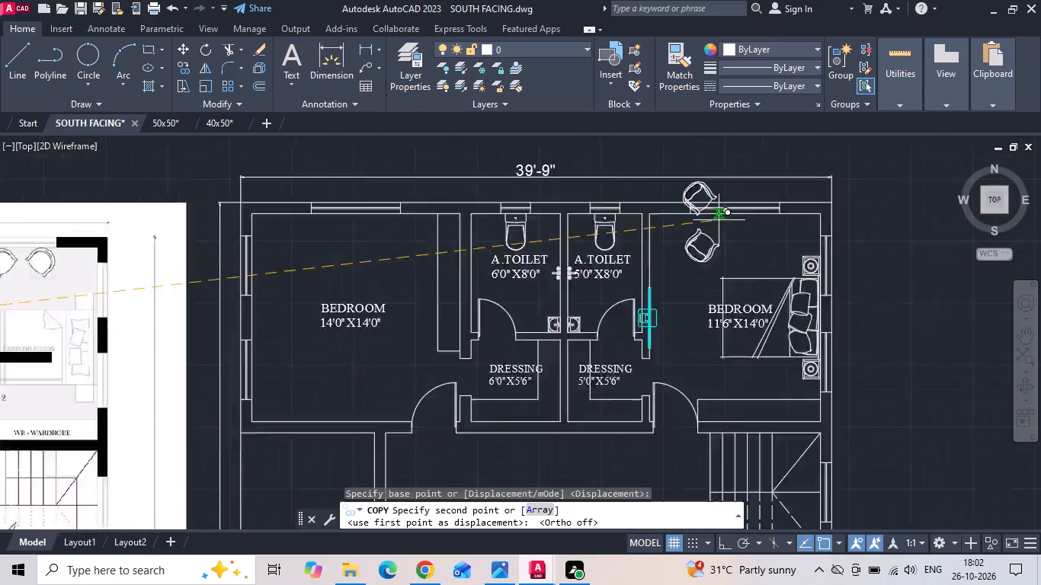
pyautogui.scroll(1, 719, 220)
pyautogui.click(703, 282)
pyautogui.press('Escape')
# Rotate the two copied chairs with Ortho on so they sit side by side along the bedroom's north wall.
pyautogui.moveTo(687, 235); pyautogui.dragTo(674, 257)
pyautogui.click(660, 308)
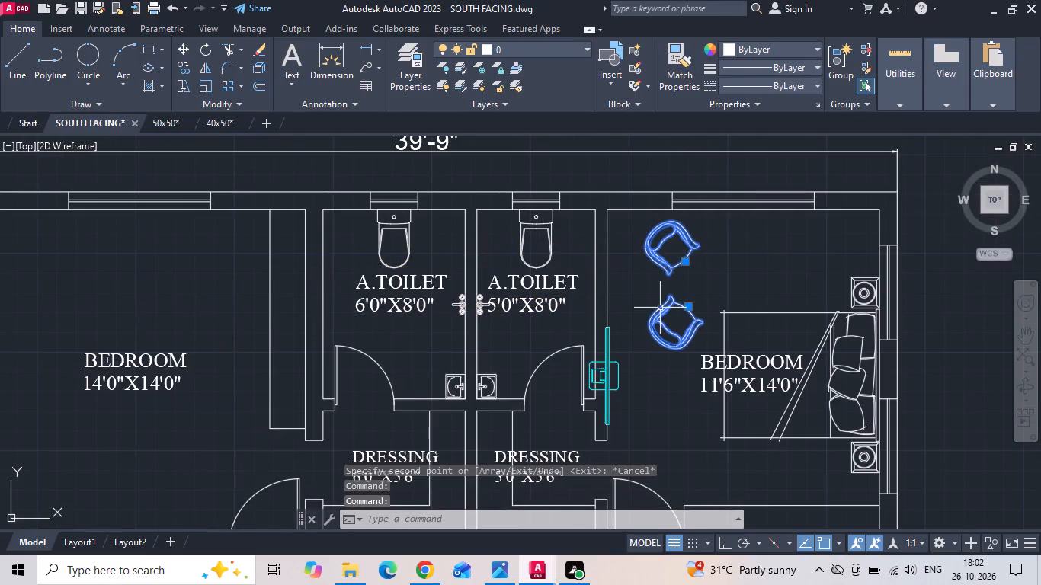
pyautogui.write('RO')
pyautogui.press('space')
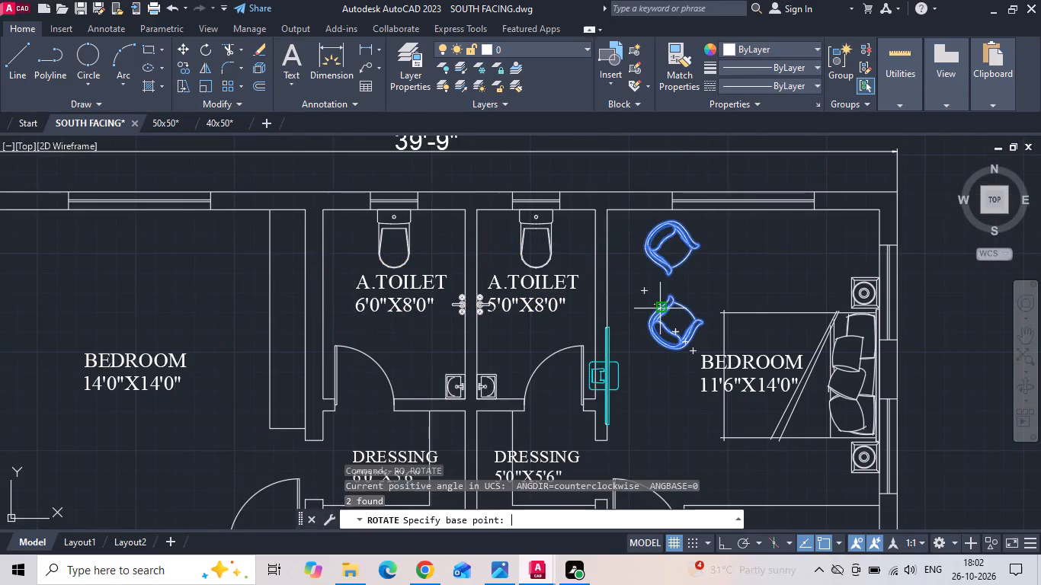
pyautogui.press('F8')
pyautogui.press('space')
pyautogui.click(705, 273)
pyautogui.click(695, 287)
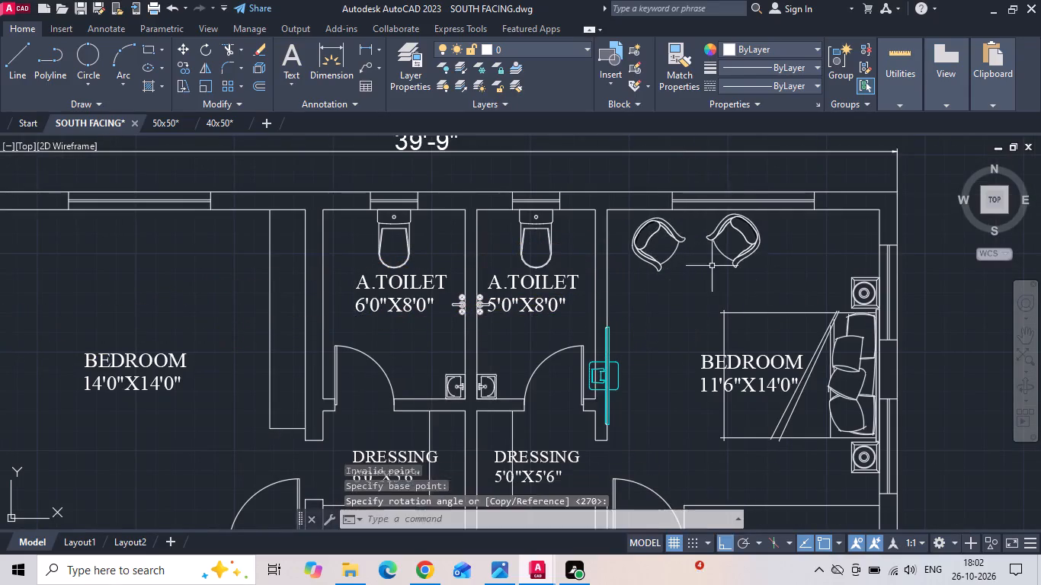
# Move both chairs east so they sit in front of the bedroom's north window.
pyautogui.click(719, 240)
pyautogui.click(655, 261)
pyautogui.rightClick(655, 261)
pyautogui.click(675, 303)
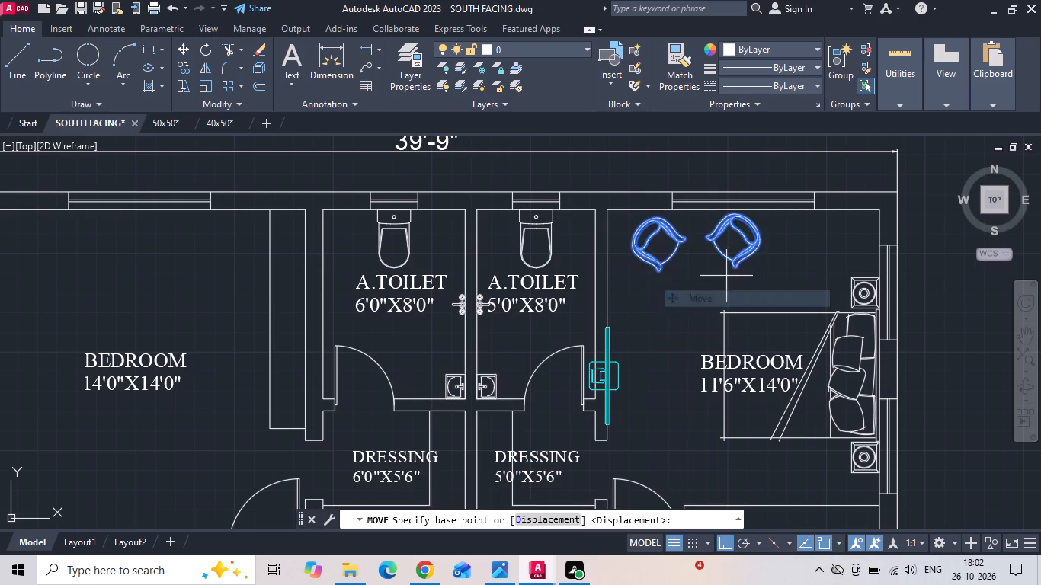
pyautogui.moveTo(727, 276); pyautogui.dragTo(753, 273)
pyautogui.click(780, 269)
# Move both chairs slightly south, away from the north window wall.
pyautogui.click(789, 256)
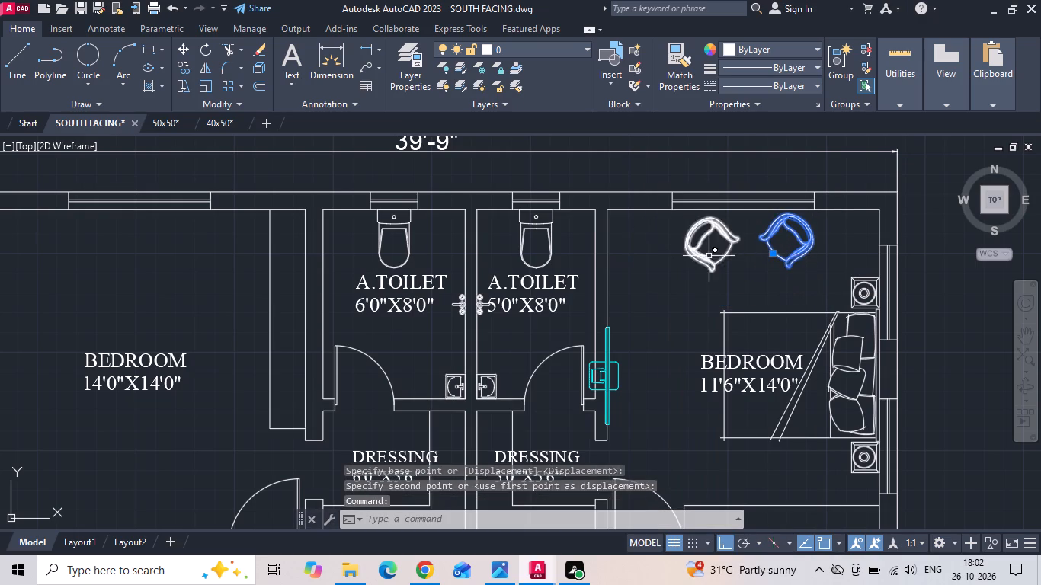
pyautogui.click(709, 256)
pyautogui.rightClick(707, 258)
pyautogui.click(721, 290)
pyautogui.click(725, 283)
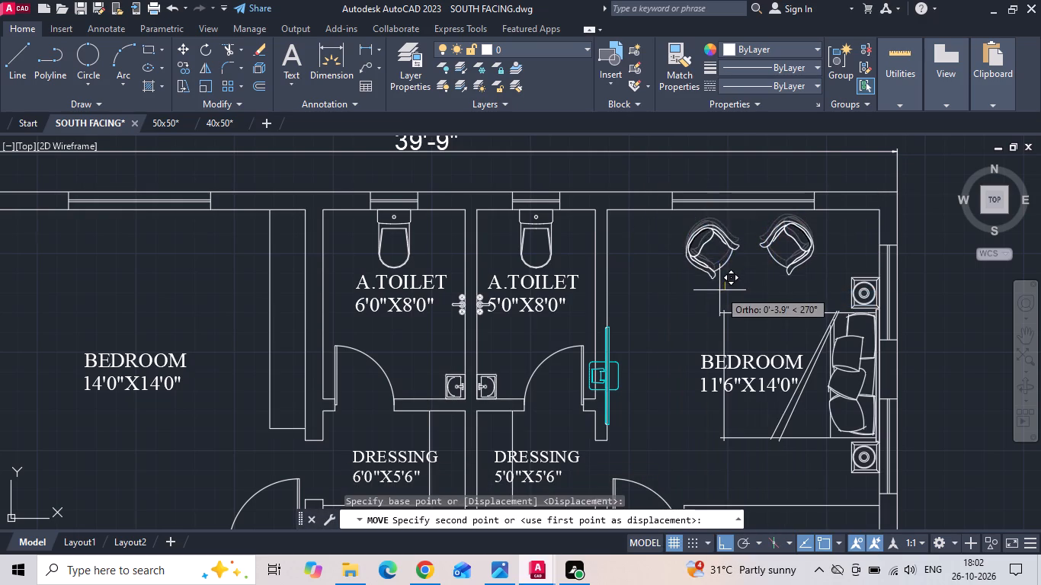
pyautogui.click(711, 301)
# Move both chairs slightly west, leaving more room beside the bed's side table.
pyautogui.moveTo(786, 260); pyautogui.dragTo(766, 264)
pyautogui.click(695, 271)
pyautogui.rightClick(695, 271)
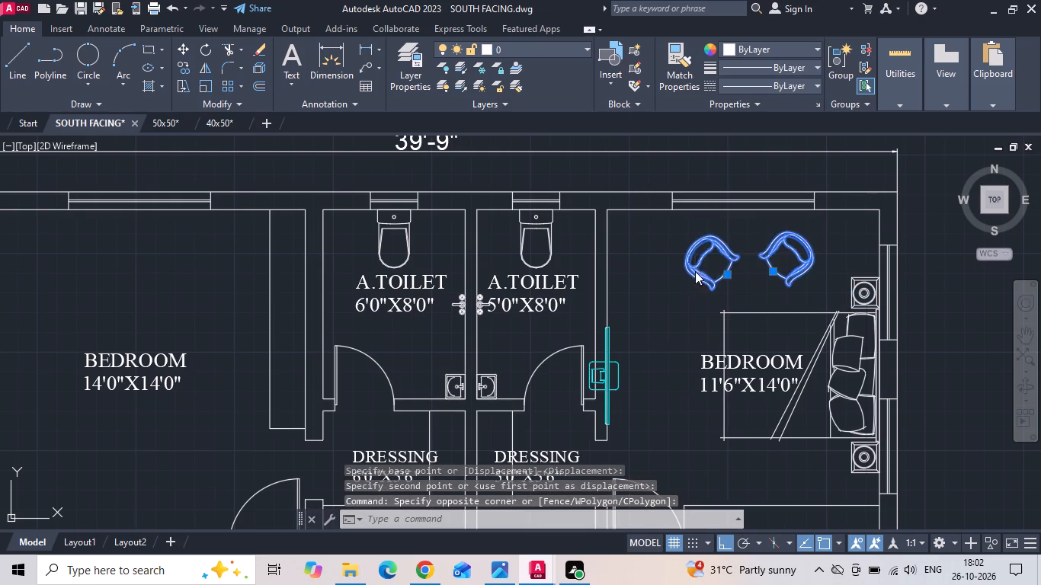
pyautogui.click(710, 298)
pyautogui.click(669, 324)
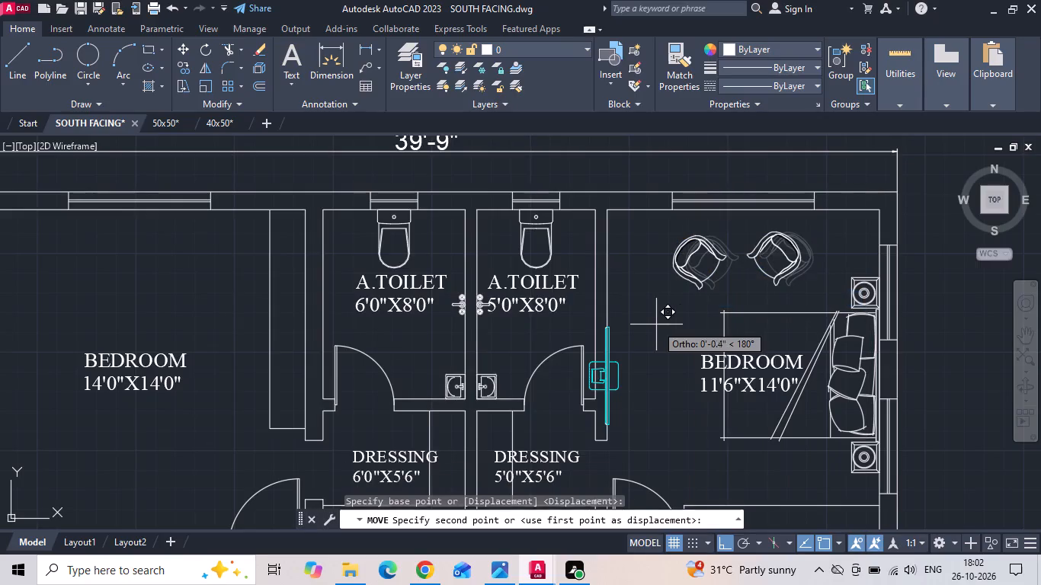
pyautogui.click(656, 324)
# Copy the bed with side tables from the north-facing ground floor's 11'6"x10'0" bedroom to the north wall of the 14'0"x14'0" bedroom.
pyautogui.scroll(-2, 720, 311)
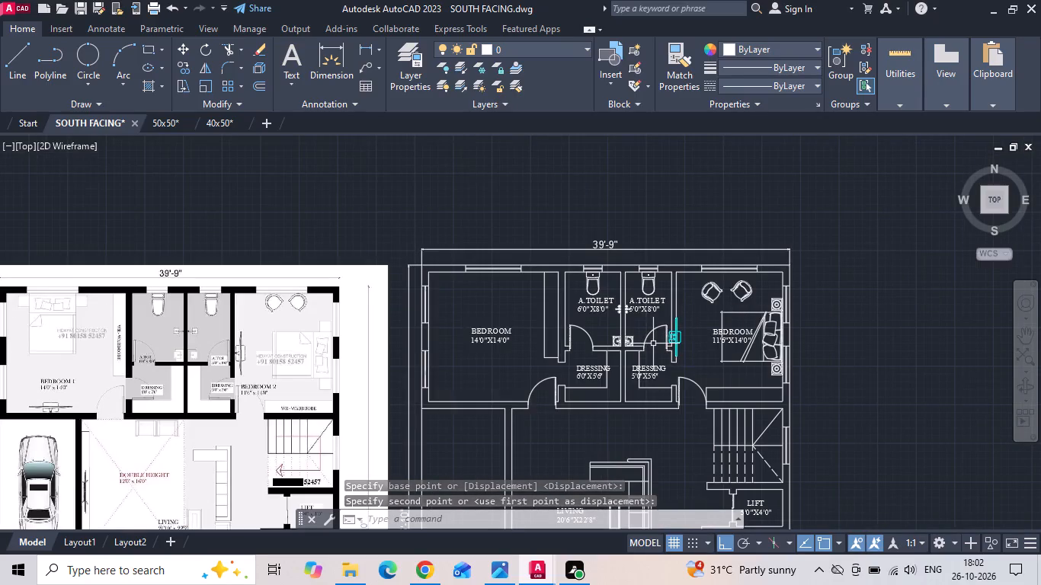
pyautogui.moveTo(660, 324); pyautogui.dragTo(703, 220, button='middle')
pyautogui.scroll(-1, 703, 248)
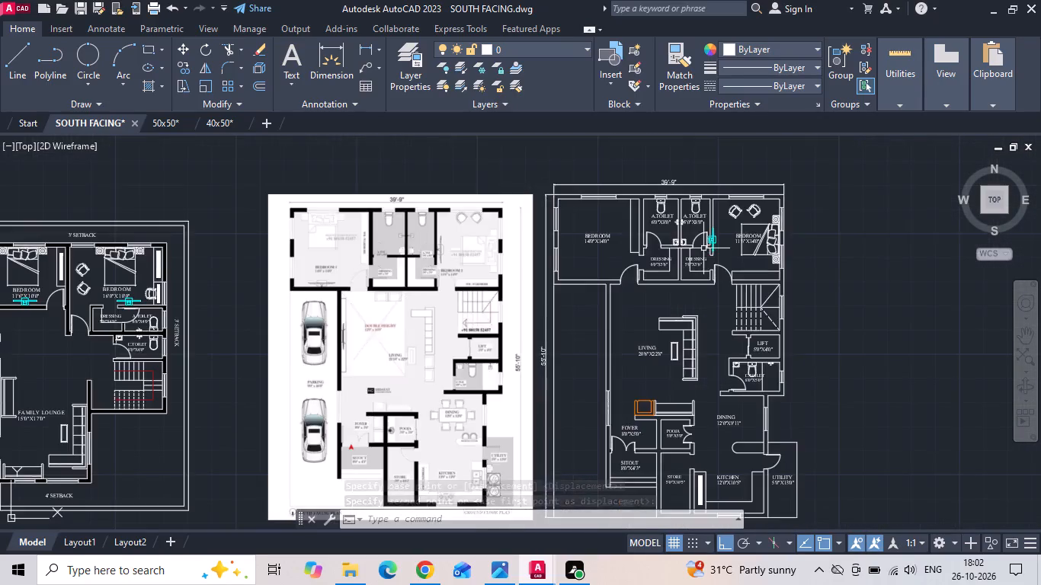
pyautogui.scroll(-2, 703, 267)
pyautogui.scroll(2, 357, 276)
pyautogui.scroll(2, 146, 248)
pyautogui.scroll(2, 294, 242)
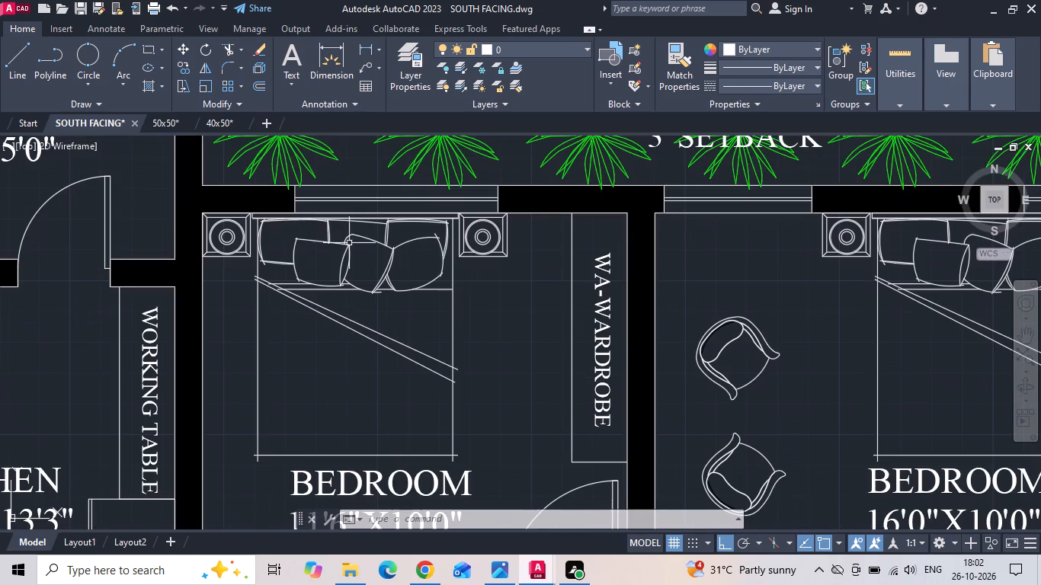
pyautogui.moveTo(540, 246); pyautogui.dragTo(527, 250)
pyautogui.click(235, 293)
pyautogui.rightClick(235, 293)
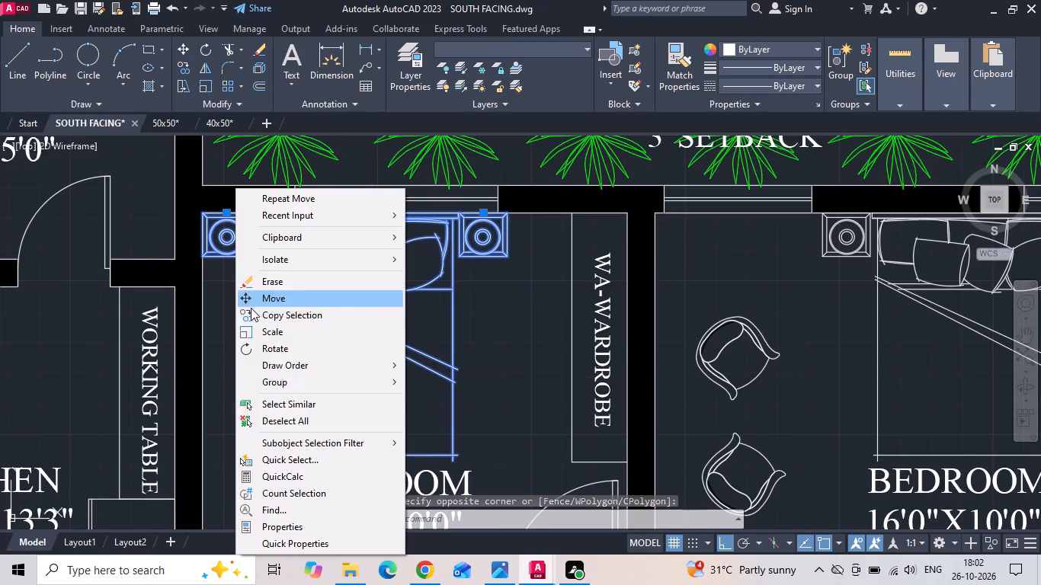
pyautogui.click(251, 308)
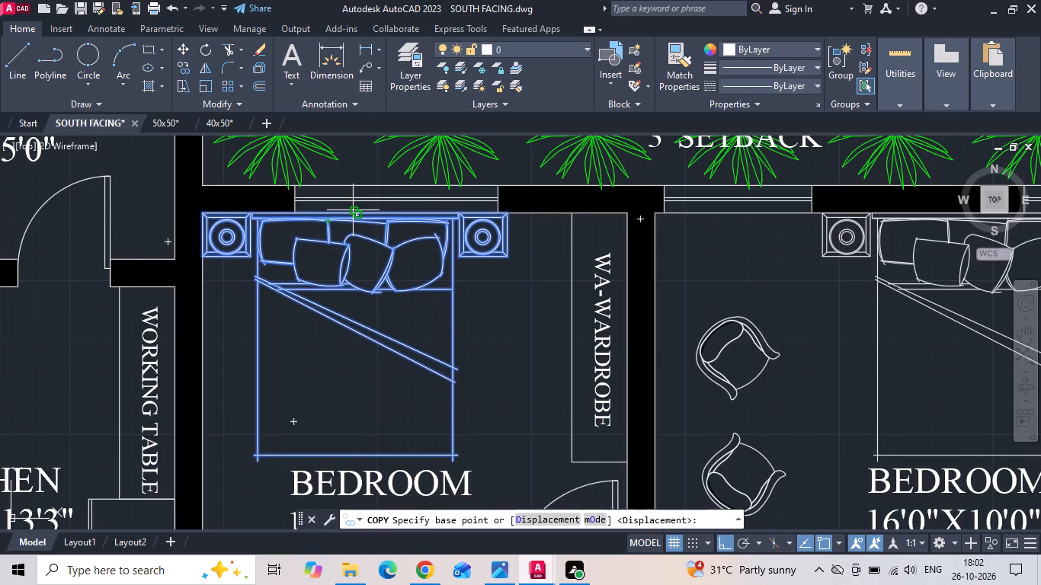
pyautogui.click(354, 210)
pyautogui.scroll(-4, 316, 267)
pyautogui.moveTo(720, 282); pyautogui.dragTo(527, 281, button='middle')
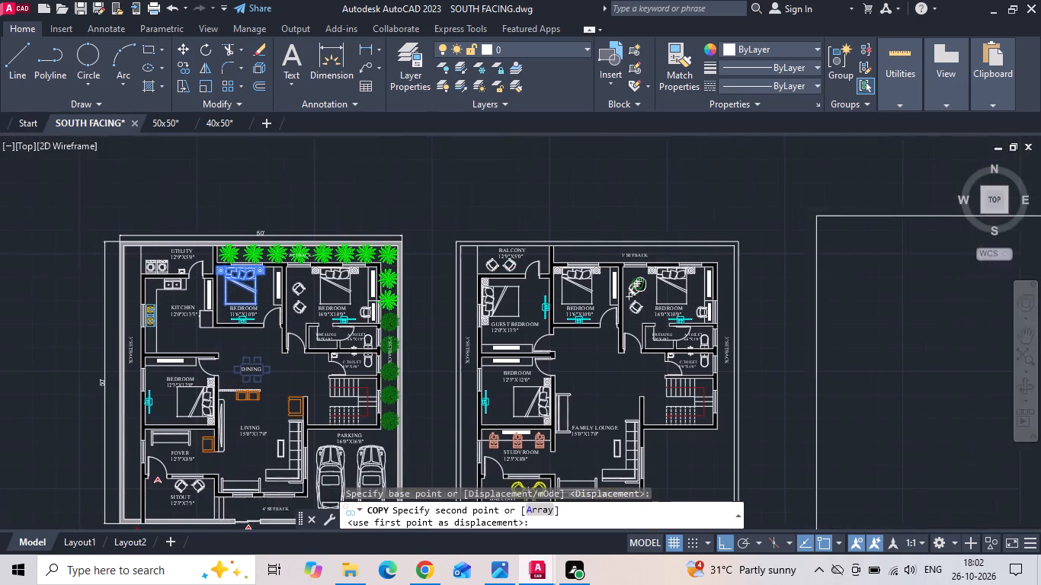
pyautogui.moveTo(527, 281); pyautogui.dragTo(399, 276, button='middle')
pyautogui.moveTo(637, 259); pyautogui.dragTo(333, 262, button='middle')
pyautogui.scroll(2, 527, 232)
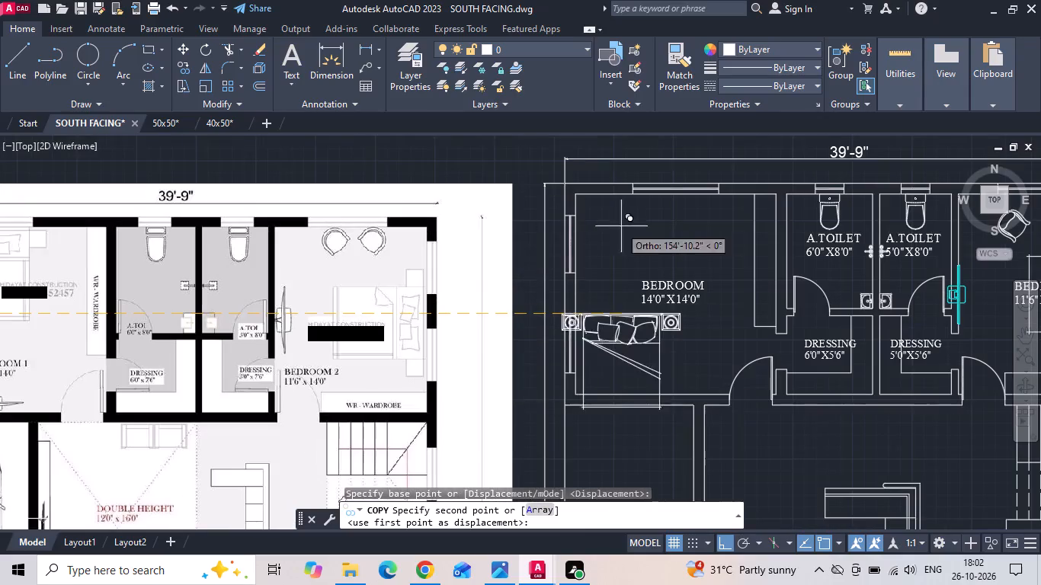
pyautogui.click(658, 197)
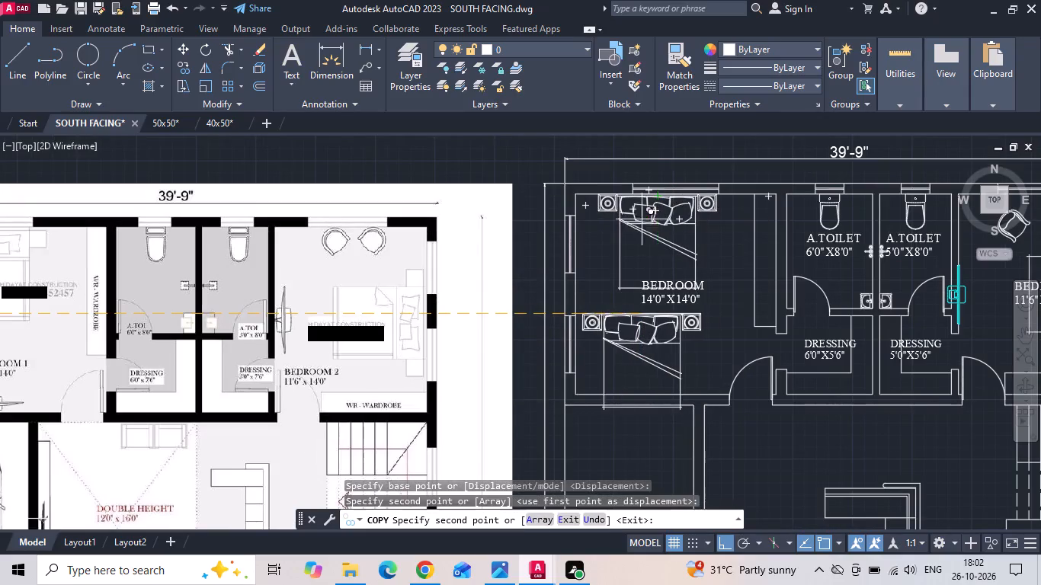
pyautogui.scroll(-1, 631, 247)
pyautogui.press('Escape')
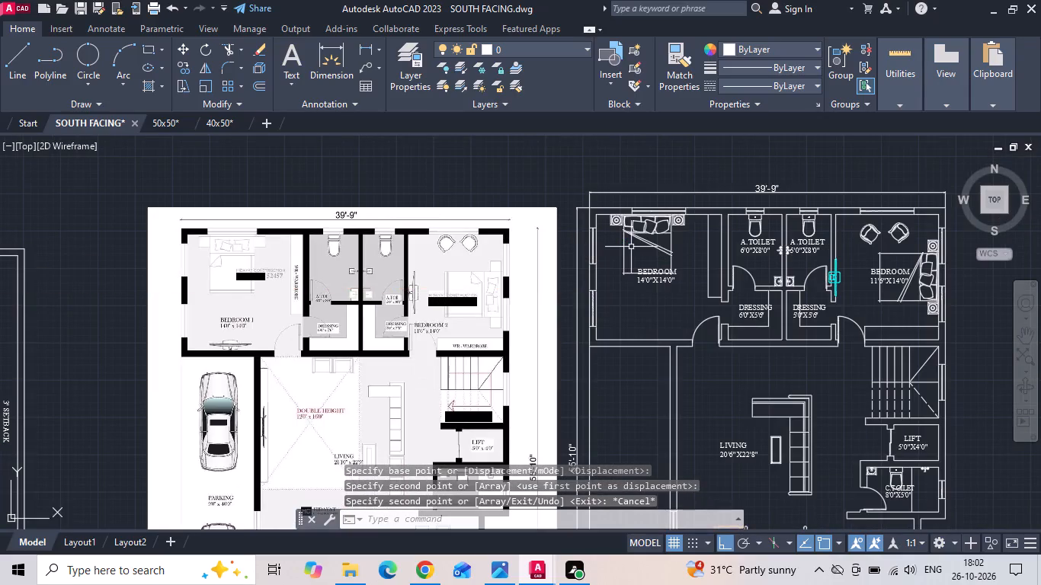
# Move the 14'0"x14'0" bedroom label south so it sits clear below the bed.
pyautogui.click(655, 278)
pyautogui.rightClick(655, 278)
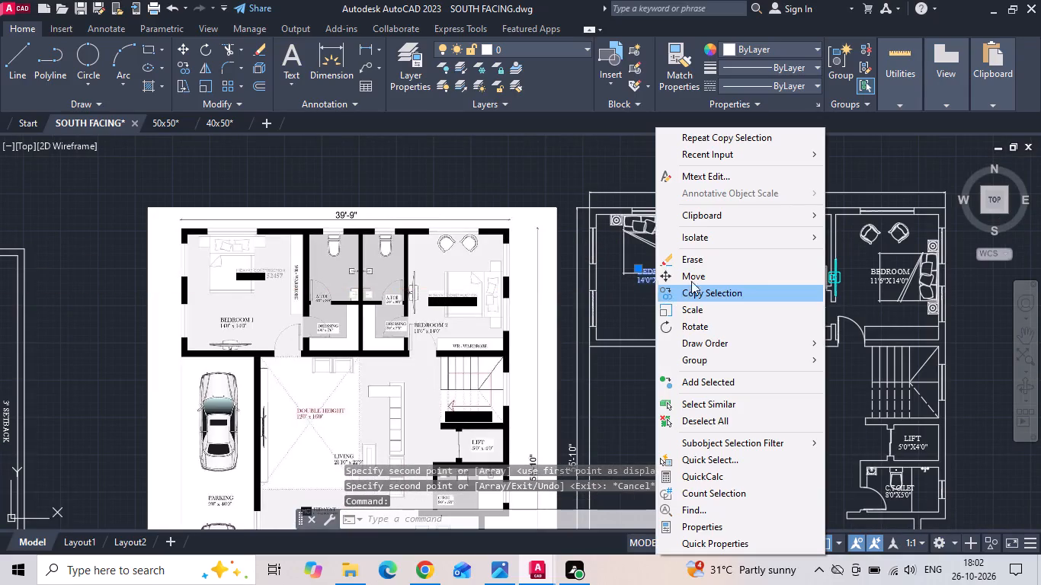
pyautogui.click(692, 280)
pyautogui.click(674, 296)
pyautogui.click(670, 312)
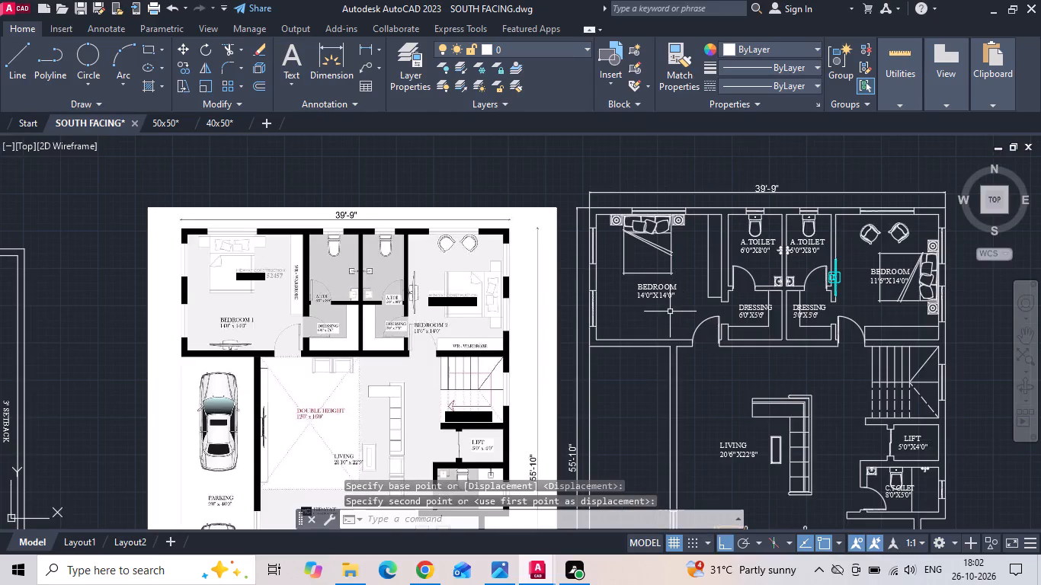
# Move the TV in the 11'6"x14'0" bedroom east out of the toilet wall, to the wall's bedroom face.
pyautogui.moveTo(660, 315); pyautogui.dragTo(617, 317, button='middle')
pyautogui.scroll(2, 797, 277)
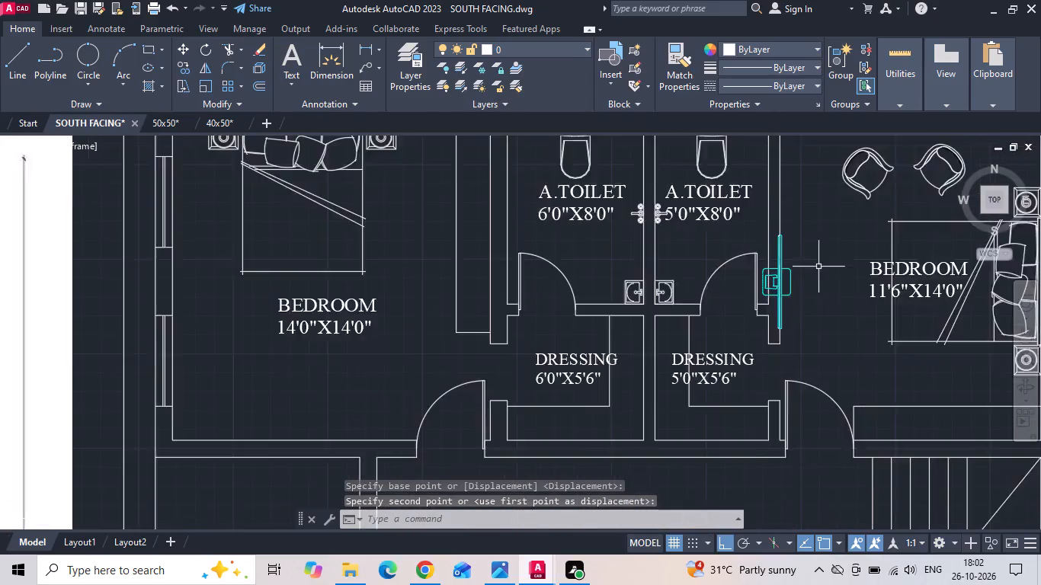
pyautogui.scroll(2, 820, 266)
pyautogui.click(751, 300)
pyautogui.rightClick(749, 305)
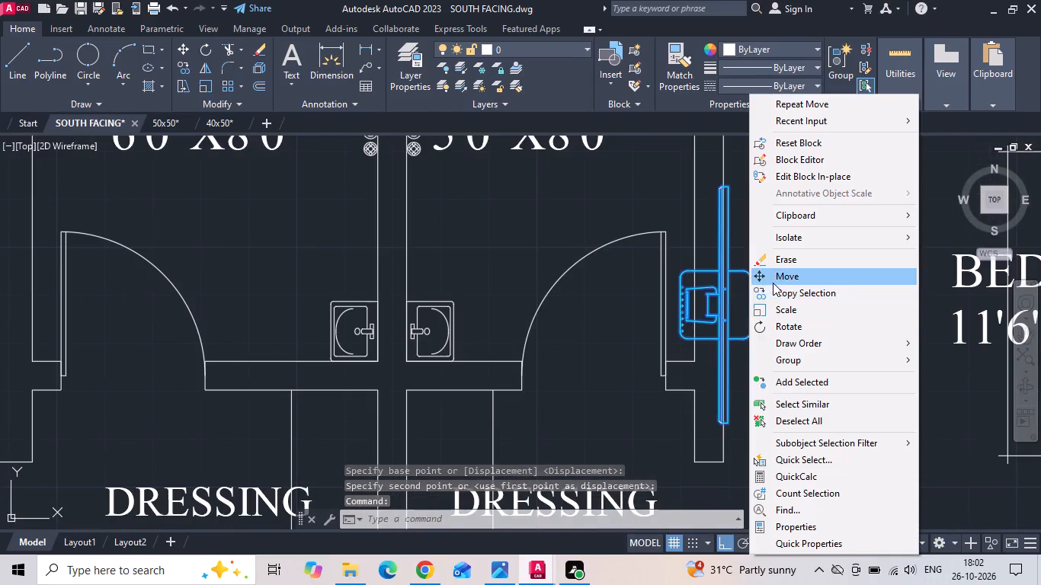
pyautogui.click(774, 281)
pyautogui.scroll(2, 685, 305)
pyautogui.click(668, 310)
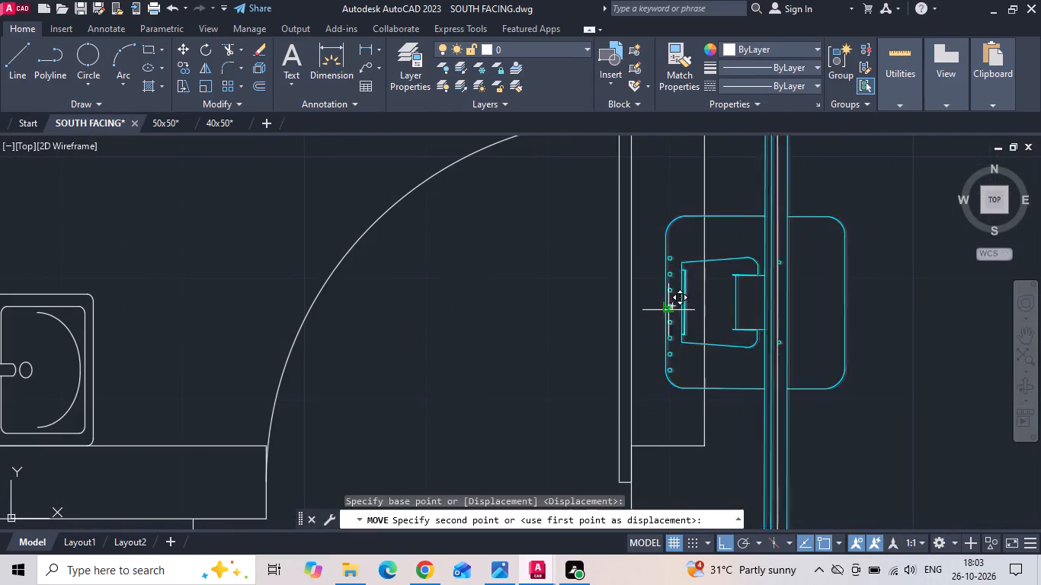
pyautogui.click(781, 308)
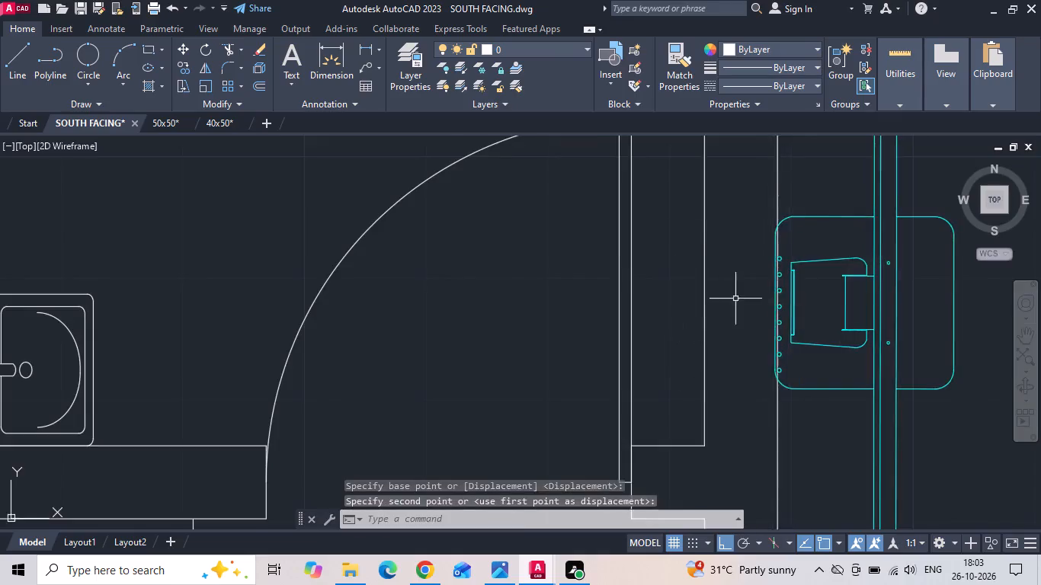
# Fine-tune the TV's position so its back edge sits flush on the bedroom's west wall line.
pyautogui.scroll(-5, 735, 299)
pyautogui.click(796, 286)
pyautogui.rightClick(796, 286)
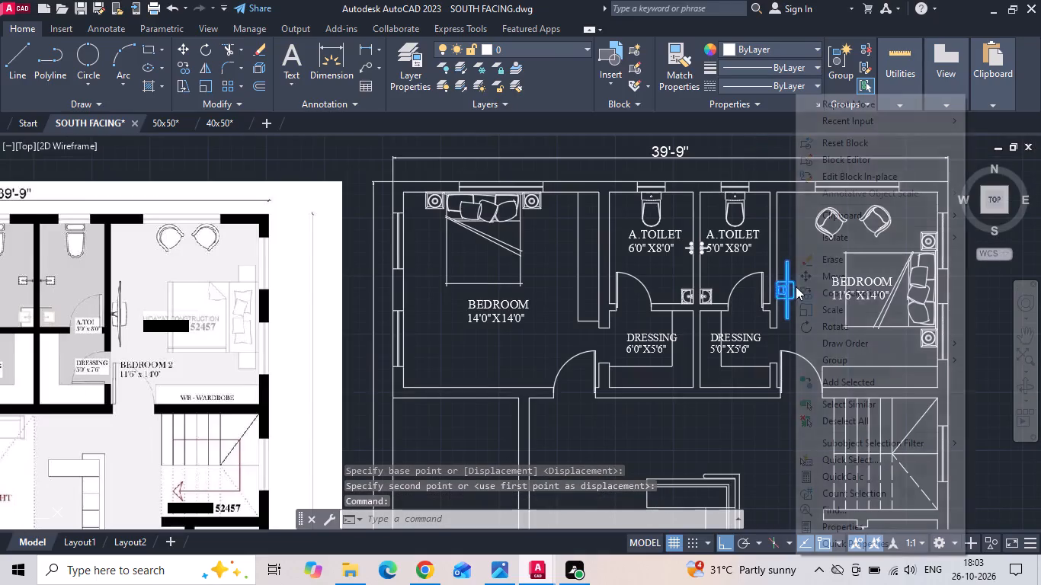
pyautogui.click(810, 269)
pyautogui.scroll(5, 810, 267)
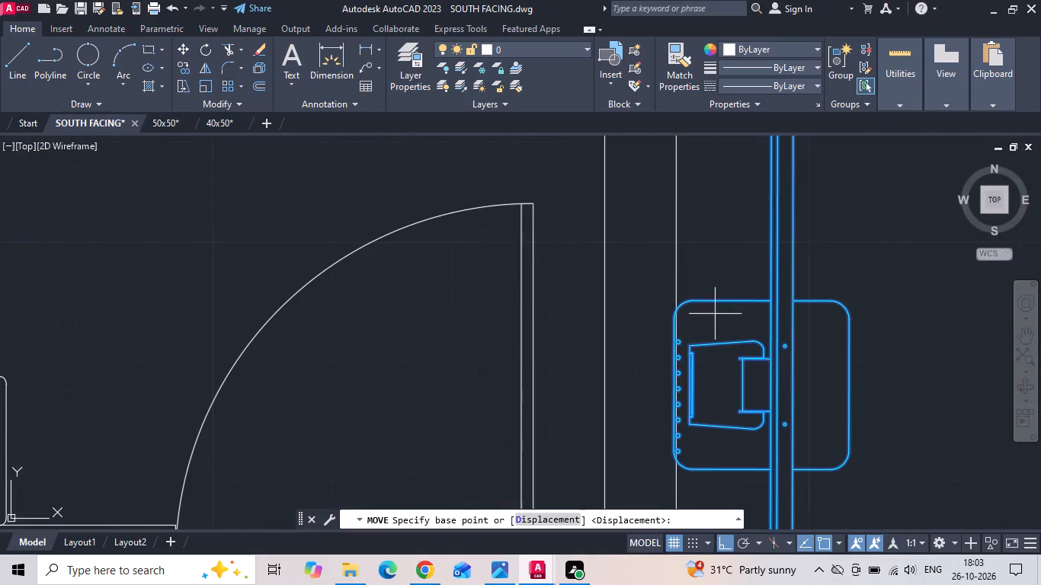
pyautogui.click(672, 388)
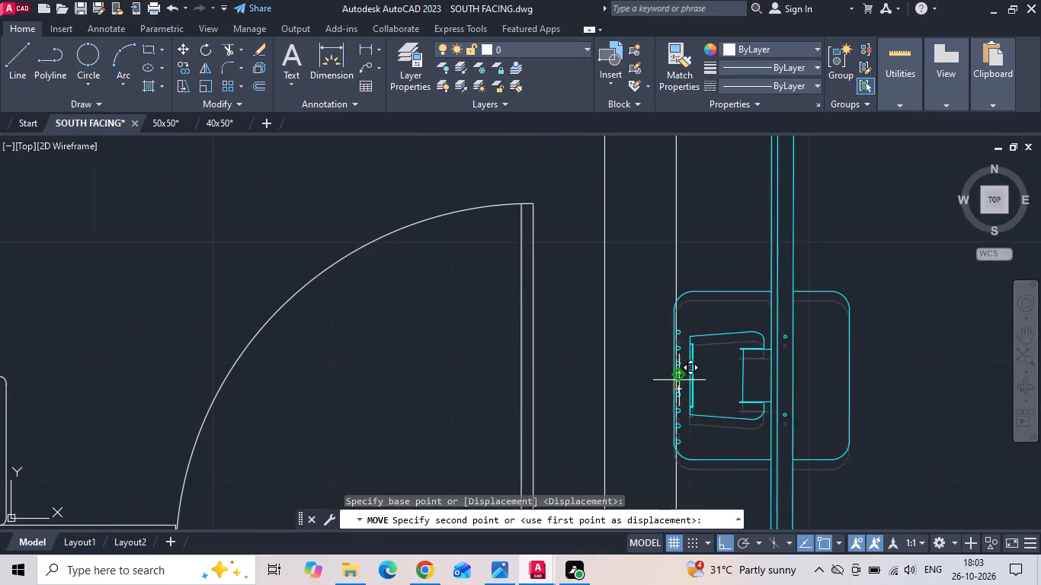
pyautogui.scroll(3, 666, 367)
pyautogui.click(688, 385)
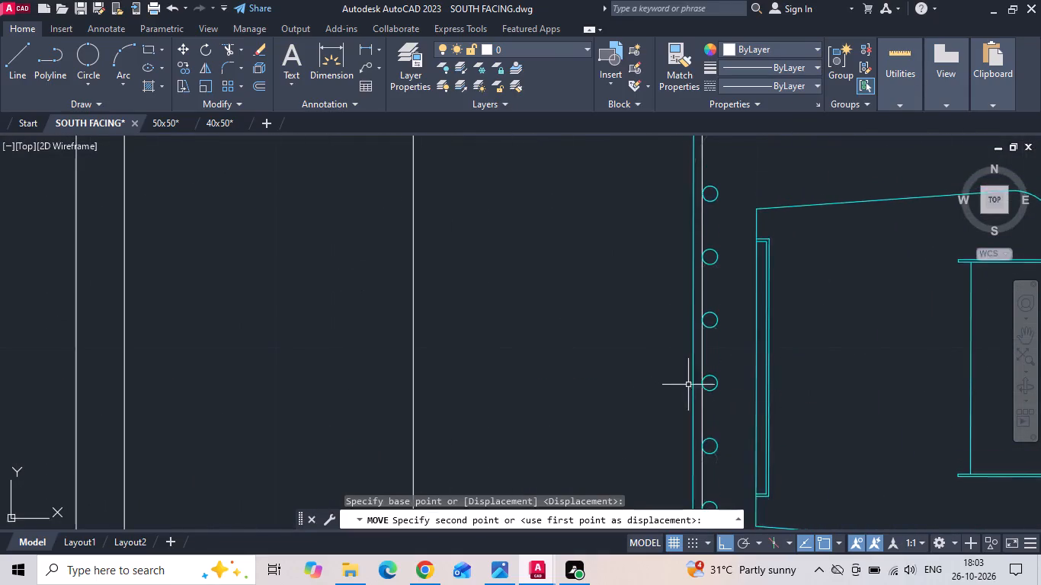
pyautogui.scroll(-3, 716, 318)
pyautogui.click(719, 235)
pyautogui.click(723, 251)
pyautogui.click(735, 245)
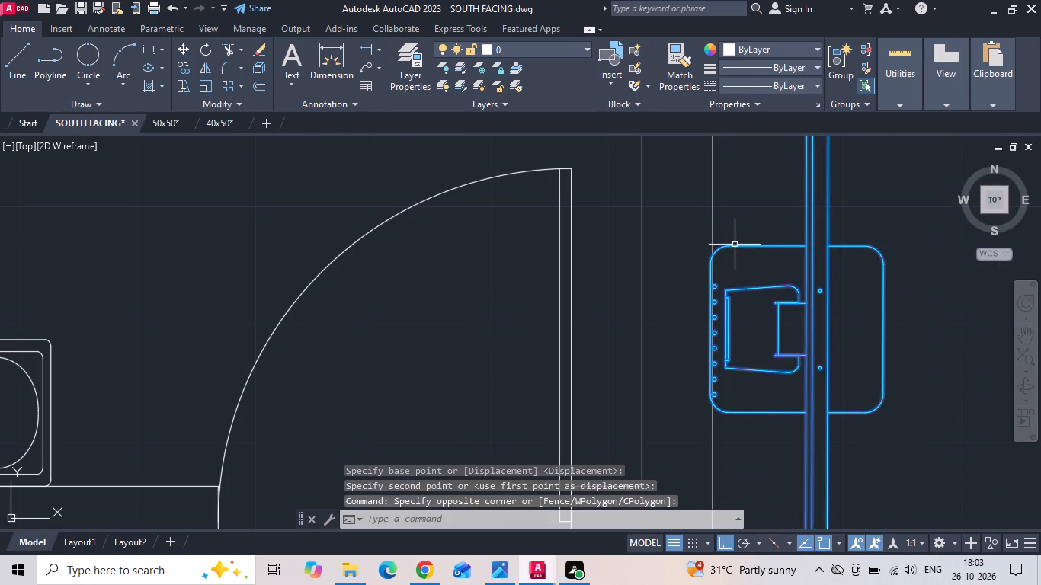
pyautogui.rightClick(735, 243)
pyautogui.click(752, 270)
pyautogui.scroll(2, 689, 344)
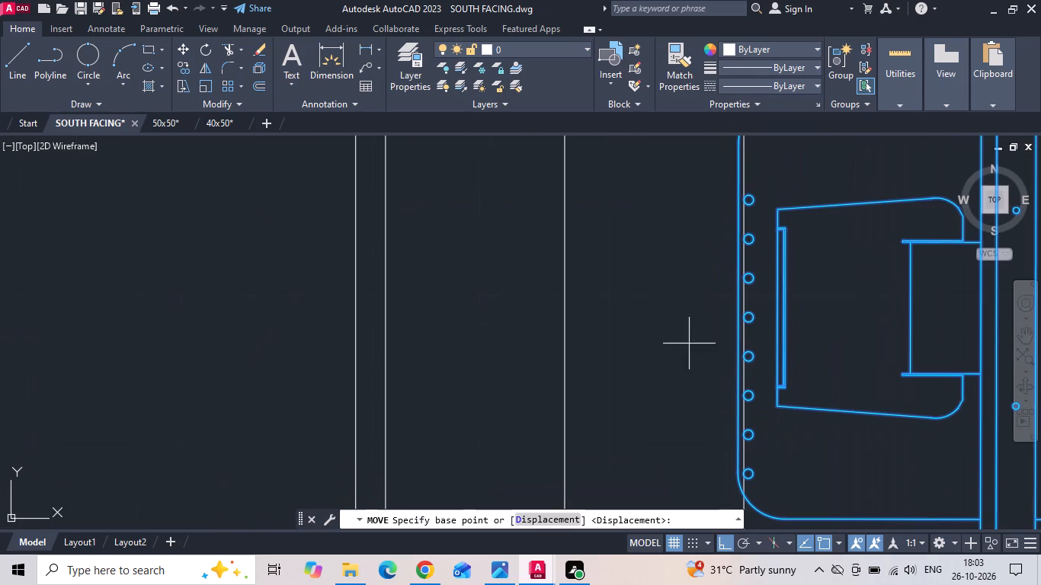
pyautogui.click(733, 318)
pyautogui.click(743, 318)
# Copy the TV from the north-facing ground floor's 11'6"x10'0" bedroom to the south wall of the 14'0"x14'0" bedroom.
pyautogui.scroll(-6, 694, 331)
pyautogui.scroll(-3, 819, 338)
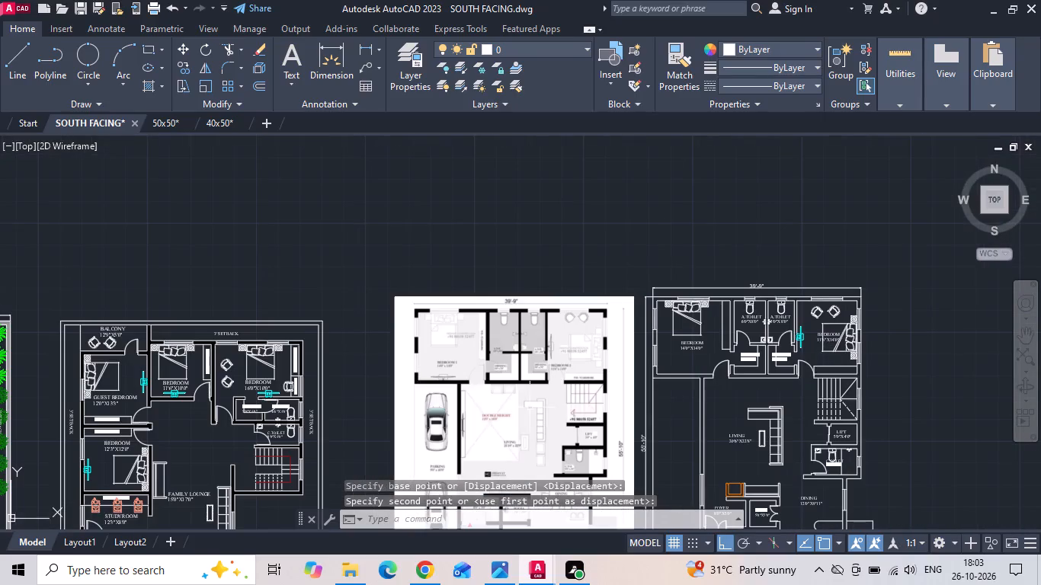
pyautogui.moveTo(467, 395); pyautogui.dragTo(645, 325, button='middle')
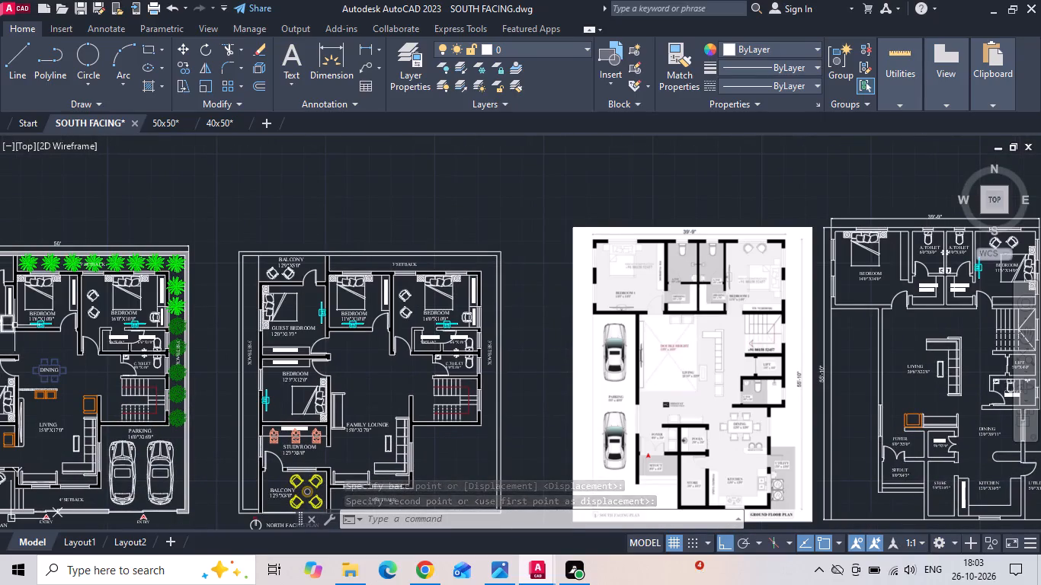
pyautogui.scroll(2, 22, 326)
pyautogui.click(60, 318)
pyautogui.rightClick(60, 318)
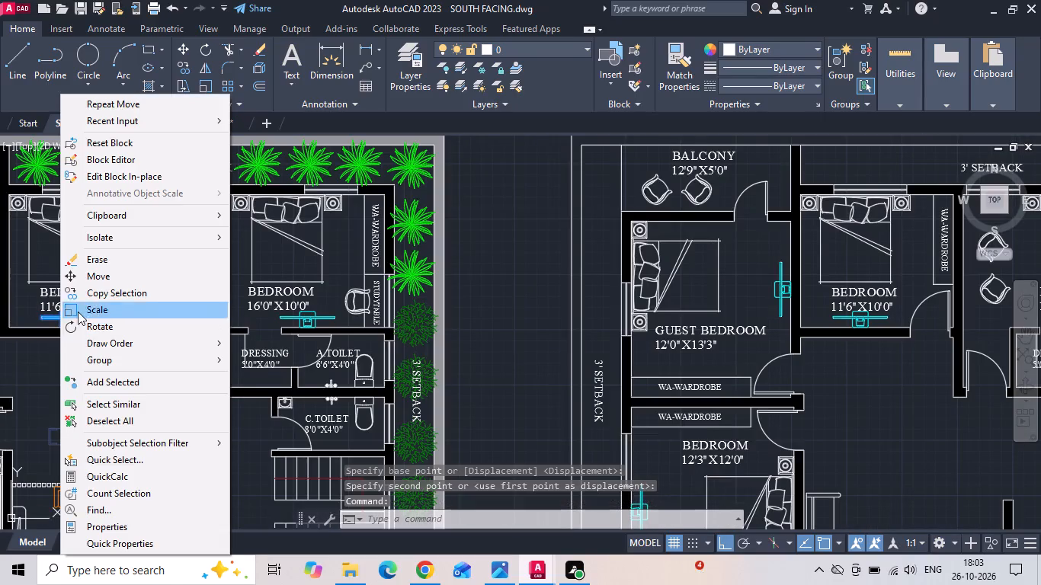
pyautogui.click(103, 297)
pyautogui.scroll(2, 56, 346)
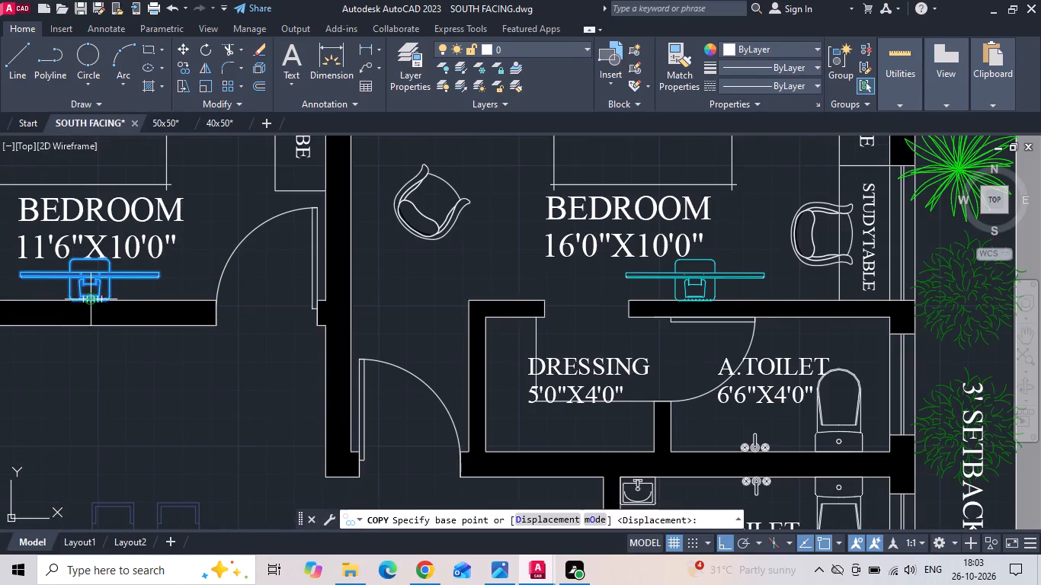
pyautogui.click(87, 298)
pyautogui.scroll(-2, 68, 313)
pyautogui.moveTo(802, 329); pyautogui.dragTo(127, 290, button='middle')
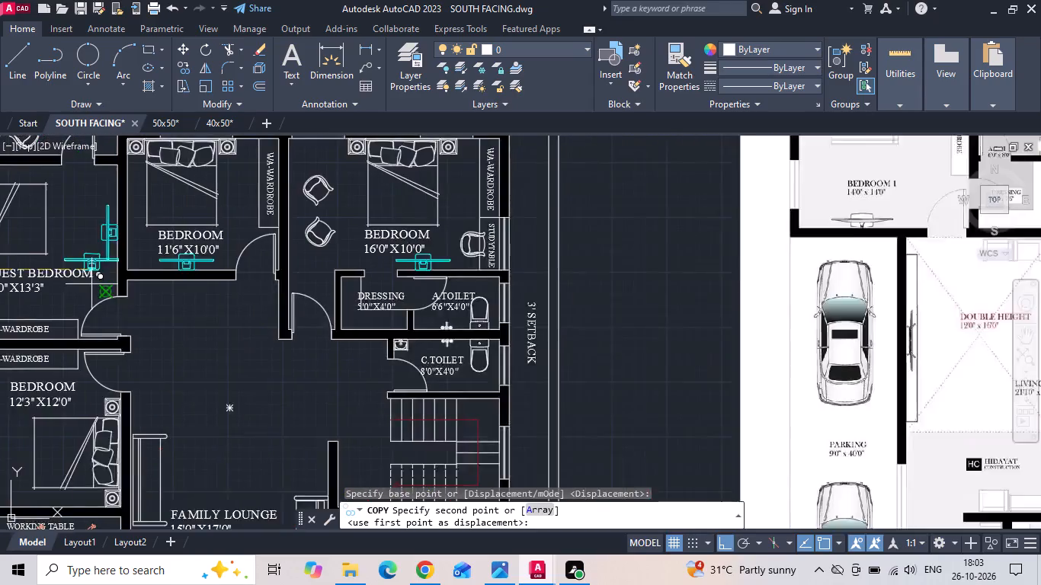
pyautogui.scroll(-2, 91, 284)
pyautogui.scroll(3, 621, 269)
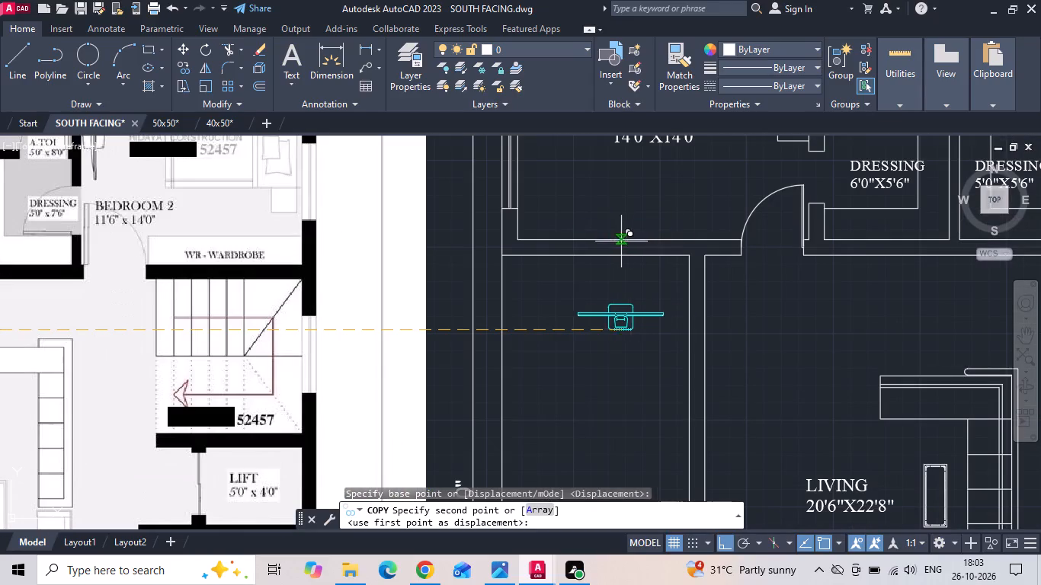
pyautogui.click(639, 240)
pyautogui.scroll(-2, 581, 341)
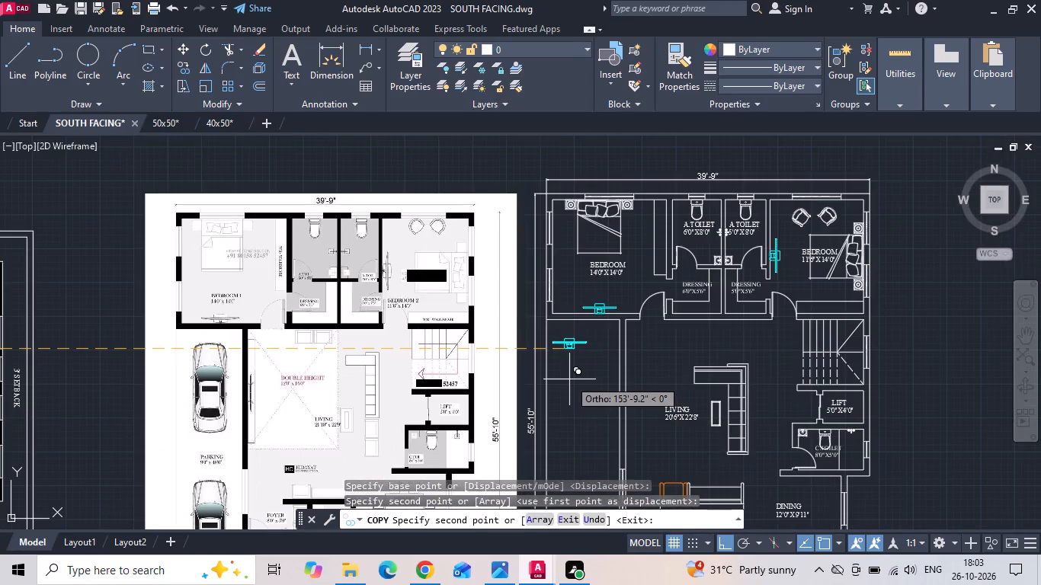
pyautogui.press('Escape')
pyautogui.press('Escape')
pyautogui.press('Escape')
pyautogui.press('Escape')
pyautogui.press('Escape')
pyautogui.press('Escape')
pyautogui.press('Escape')
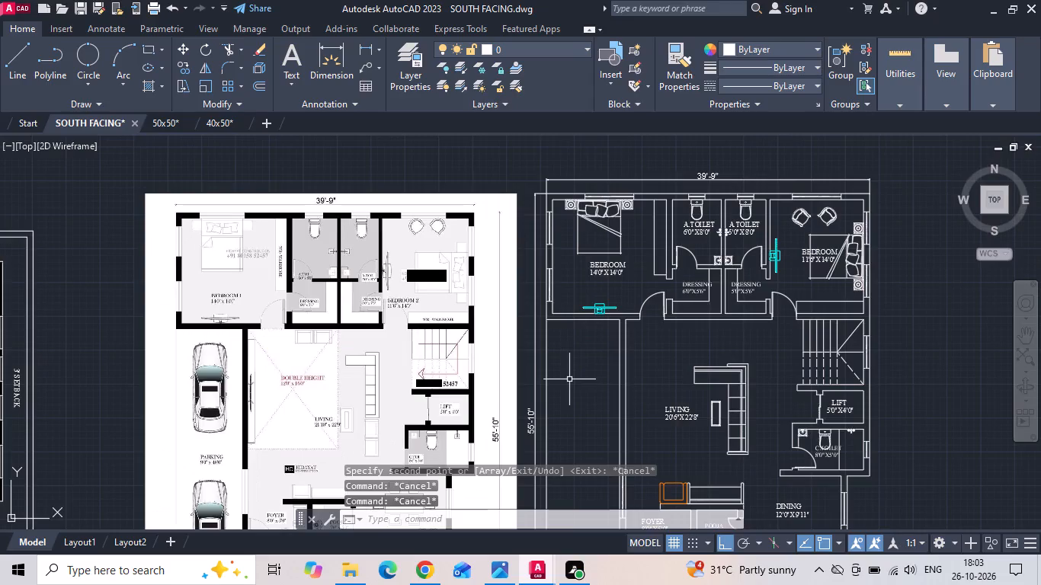
# Copy the orange two-seat sofa from the north-facing living room to the south-facing living room's north wall, with Ortho off.
pyautogui.scroll(-2, 676, 343)
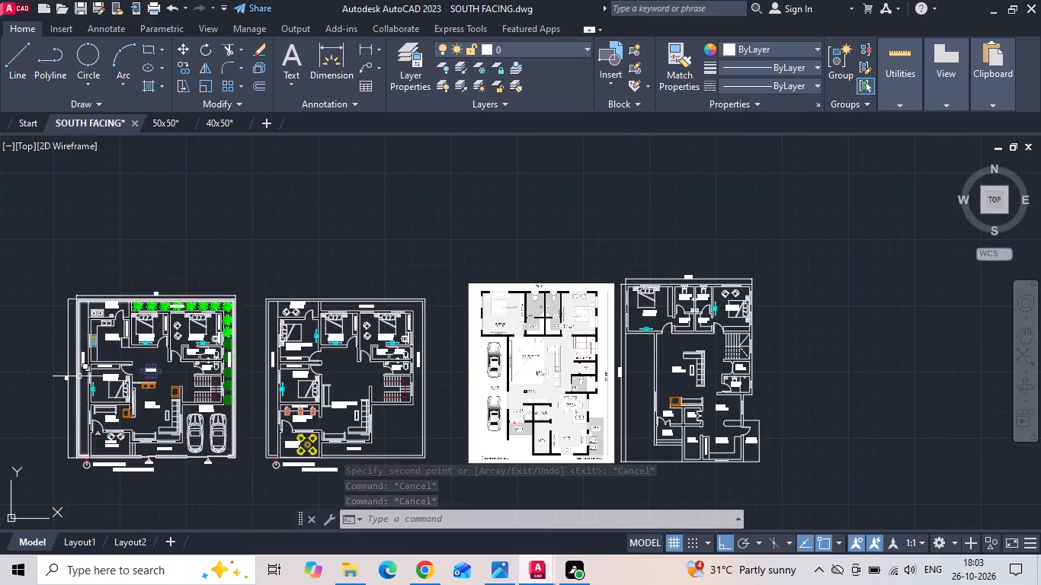
pyautogui.scroll(2, 78, 376)
pyautogui.scroll(3, 212, 385)
pyautogui.moveTo(500, 452); pyautogui.dragTo(389, 465)
pyautogui.click(360, 451)
pyautogui.rightClick(360, 451)
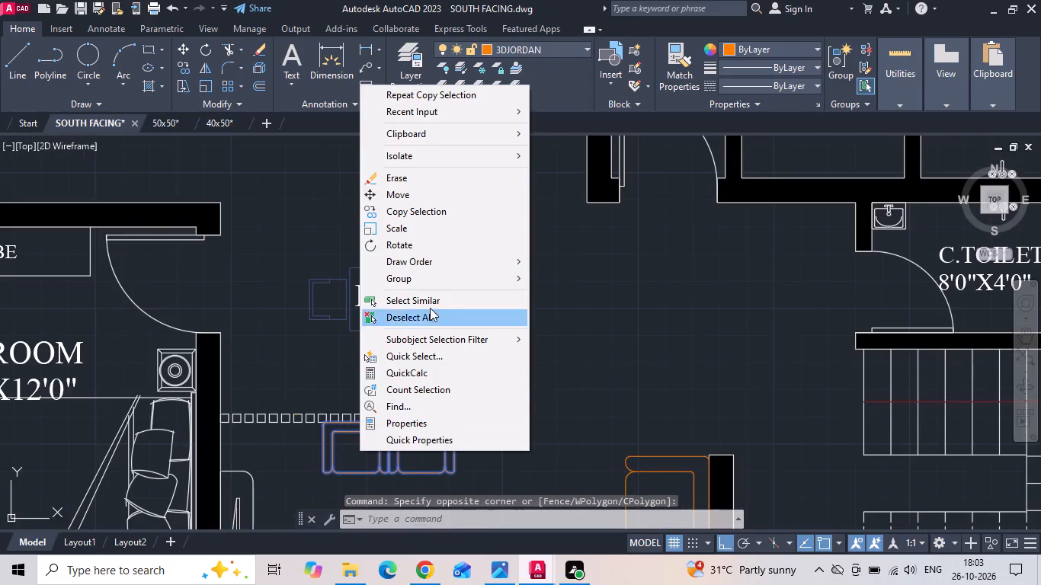
pyautogui.click(441, 219)
pyautogui.moveTo(373, 430); pyautogui.dragTo(381, 432)
pyautogui.scroll(-3, 420, 403)
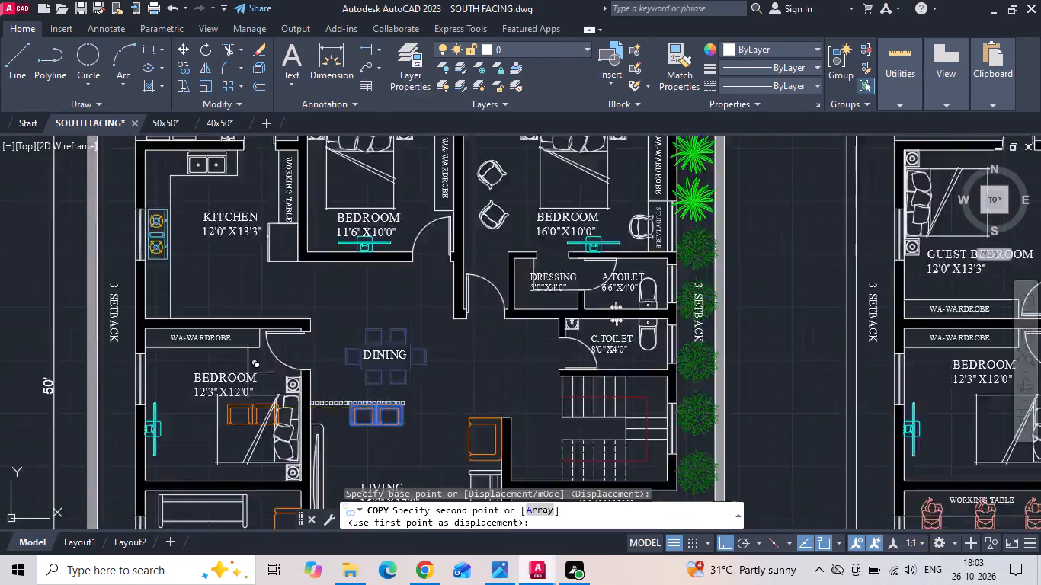
pyautogui.press('F8')
pyautogui.scroll(-3, 144, 359)
pyautogui.scroll(3, 479, 339)
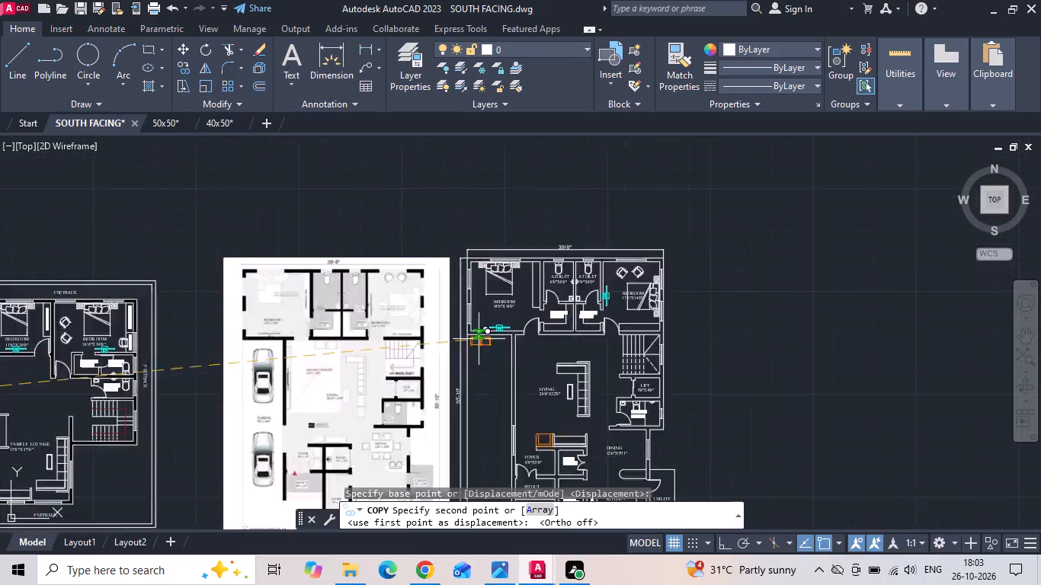
pyautogui.scroll(2, 584, 346)
pyautogui.scroll(-1, 584, 346)
pyautogui.moveTo(572, 374); pyautogui.dragTo(652, 346, button='middle')
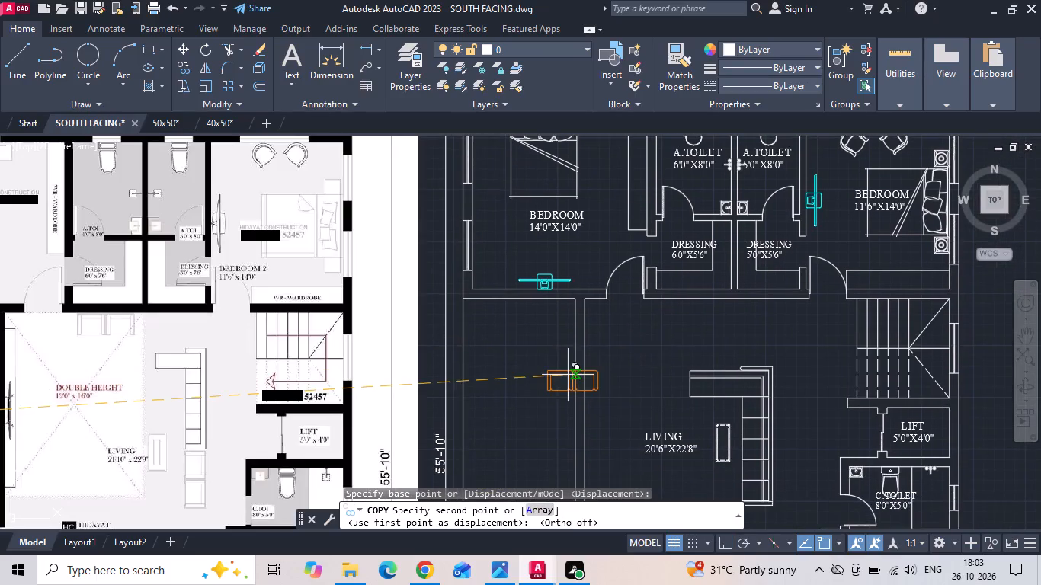
pyautogui.scroll(1, 663, 333)
pyautogui.click(673, 284)
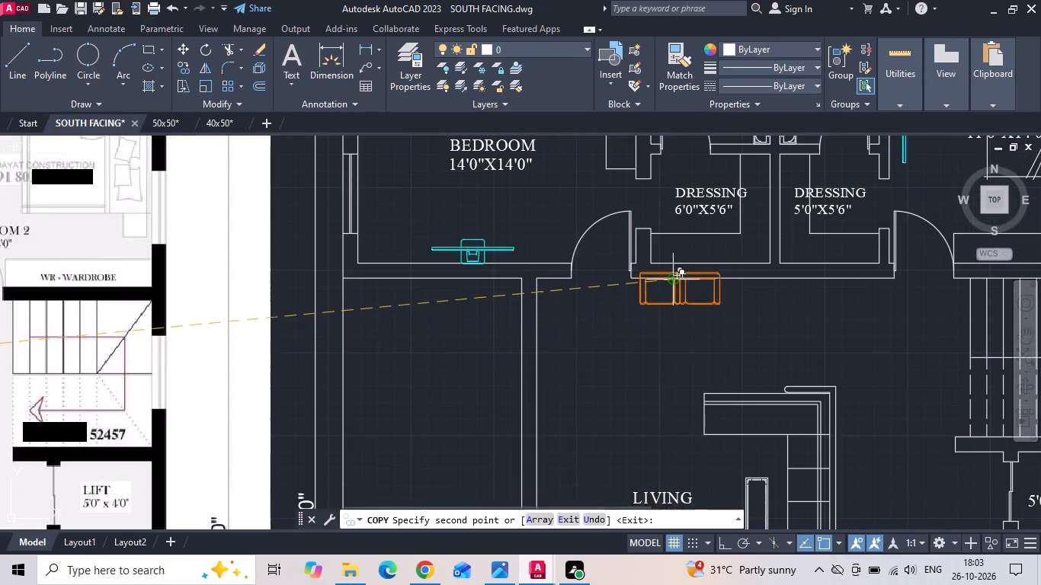
pyautogui.press('Escape')
# Scale the copied two-seat sofa down slightly.
pyautogui.scroll(2, 719, 289)
pyautogui.moveTo(728, 288); pyautogui.dragTo(620, 312)
pyautogui.click(607, 312)
pyautogui.rightClick(607, 312)
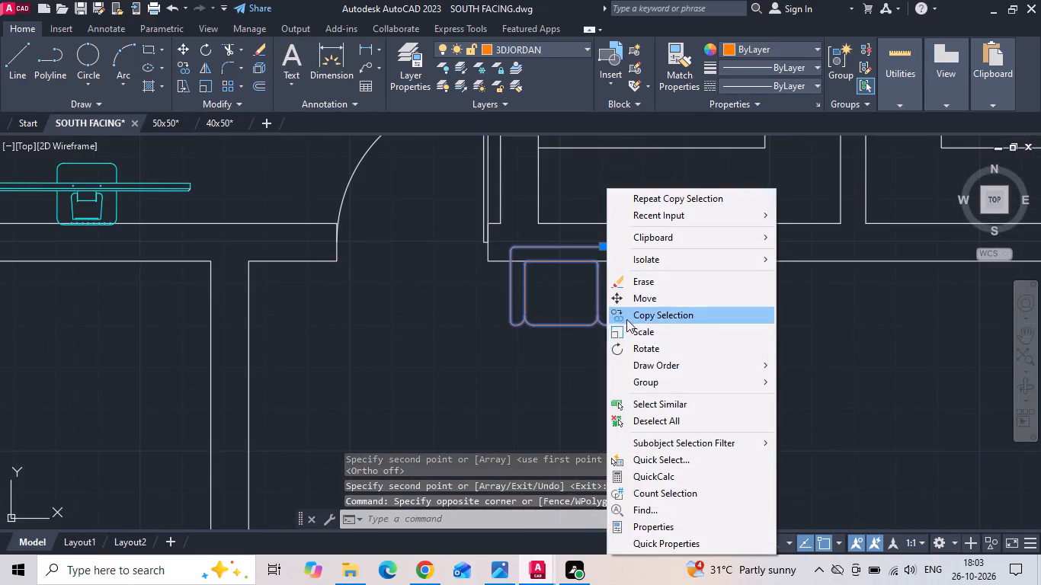
pyautogui.click(632, 328)
pyautogui.moveTo(630, 339); pyautogui.dragTo(630, 351)
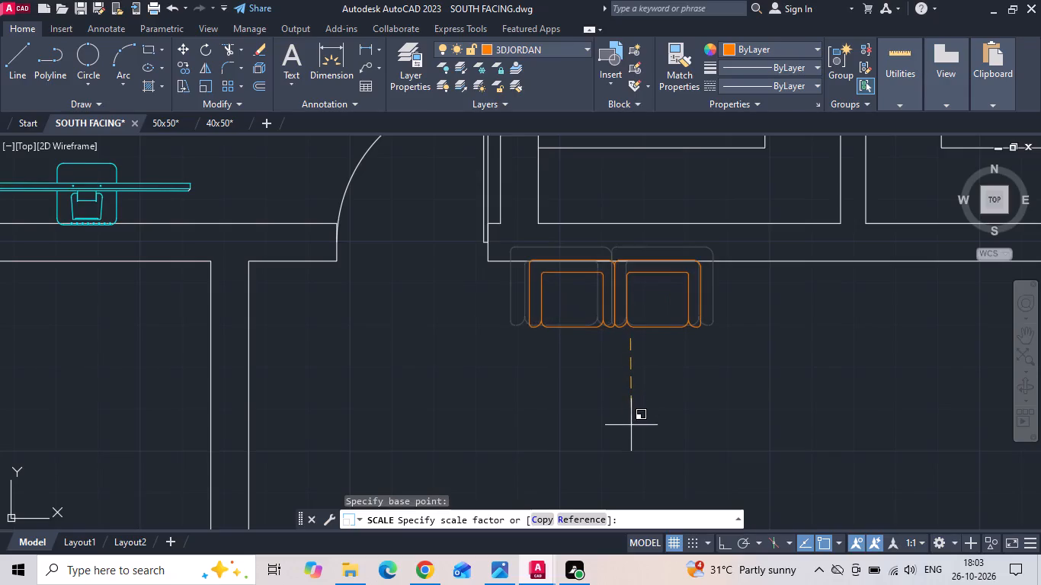
pyautogui.click(633, 428)
# Move the two-seat sofa south so its back sits flush against the living room's north wall.
pyautogui.moveTo(735, 274); pyautogui.dragTo(681, 287)
pyautogui.click(524, 302)
pyautogui.rightClick(527, 307)
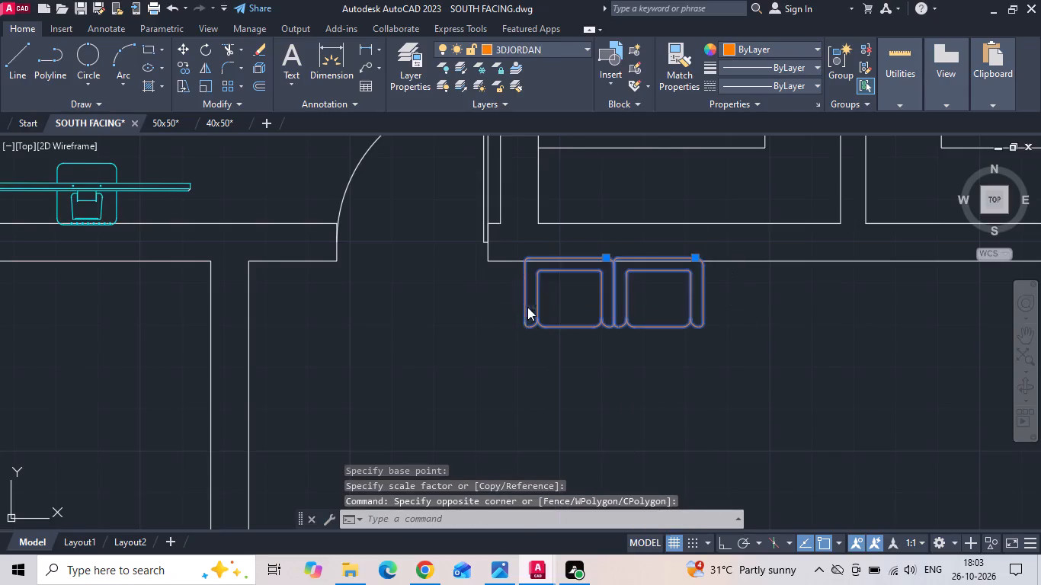
pyautogui.click(549, 301)
pyautogui.scroll(2, 565, 246)
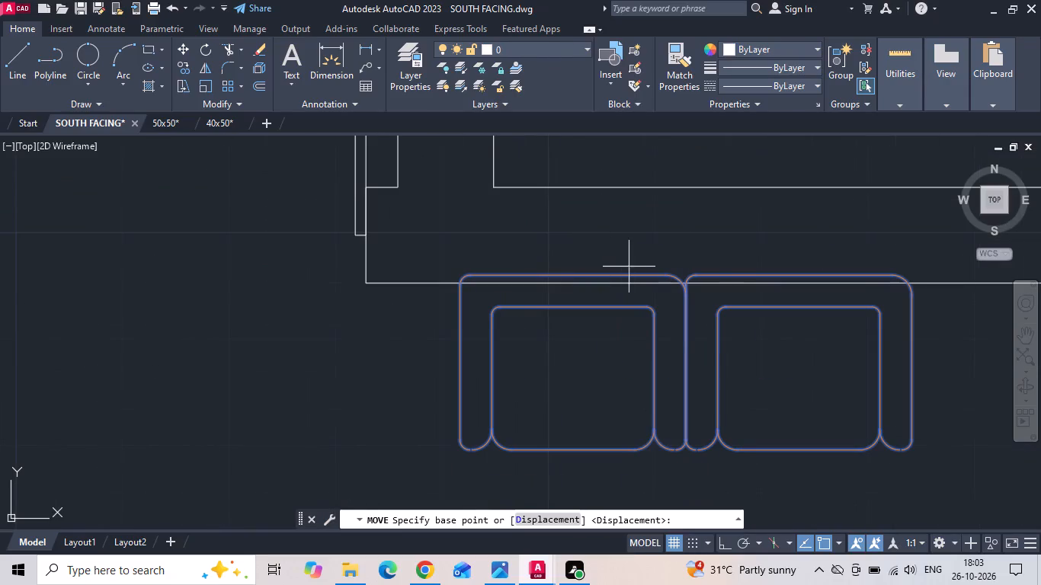
pyautogui.click(659, 275)
pyautogui.click(661, 284)
pyautogui.scroll(-2, 649, 296)
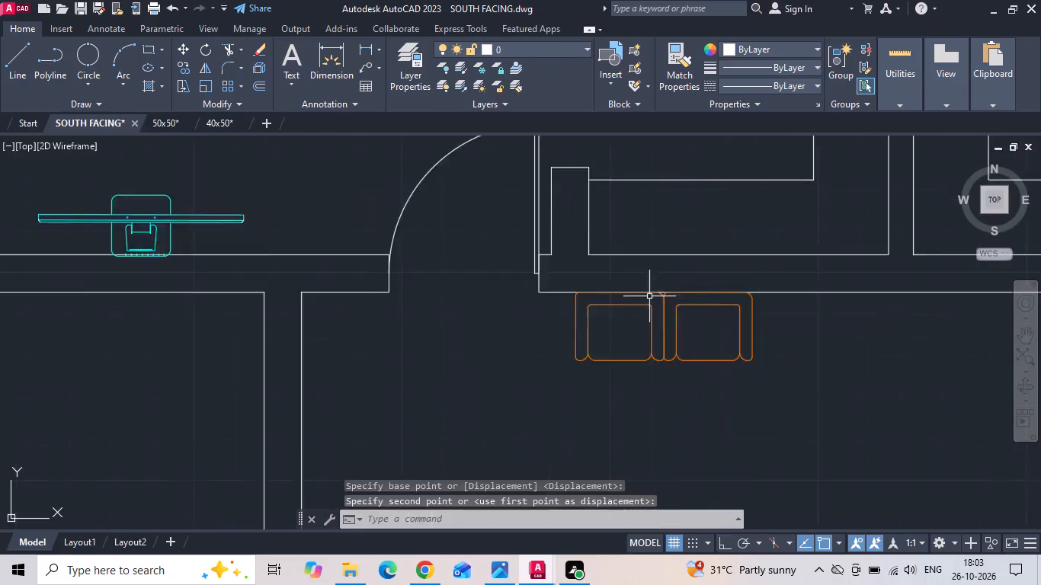
# Save the drawing.
pyautogui.scroll(-4, 649, 297)
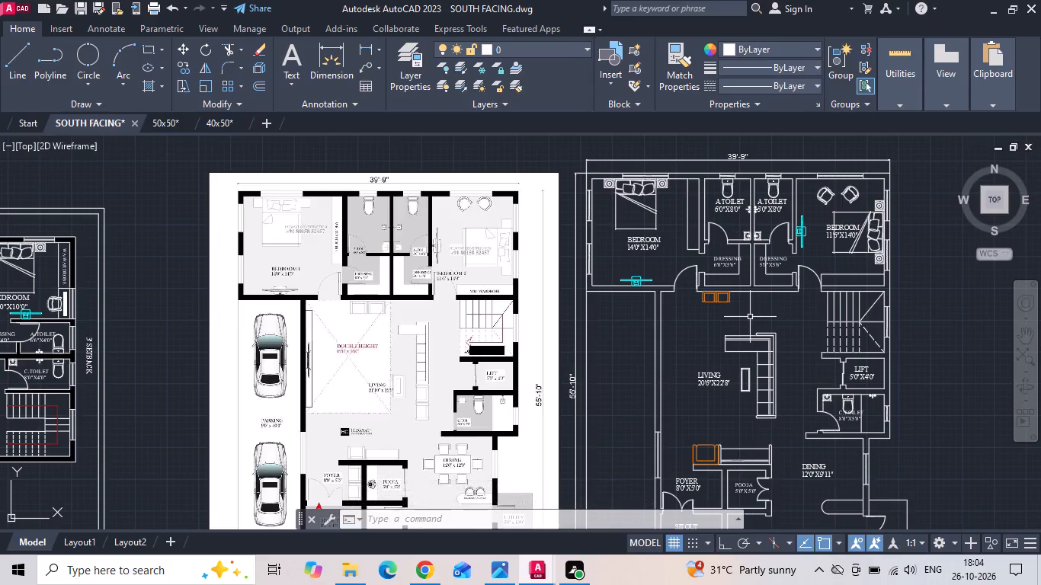
pyautogui.hotkey('ctrl', 's')
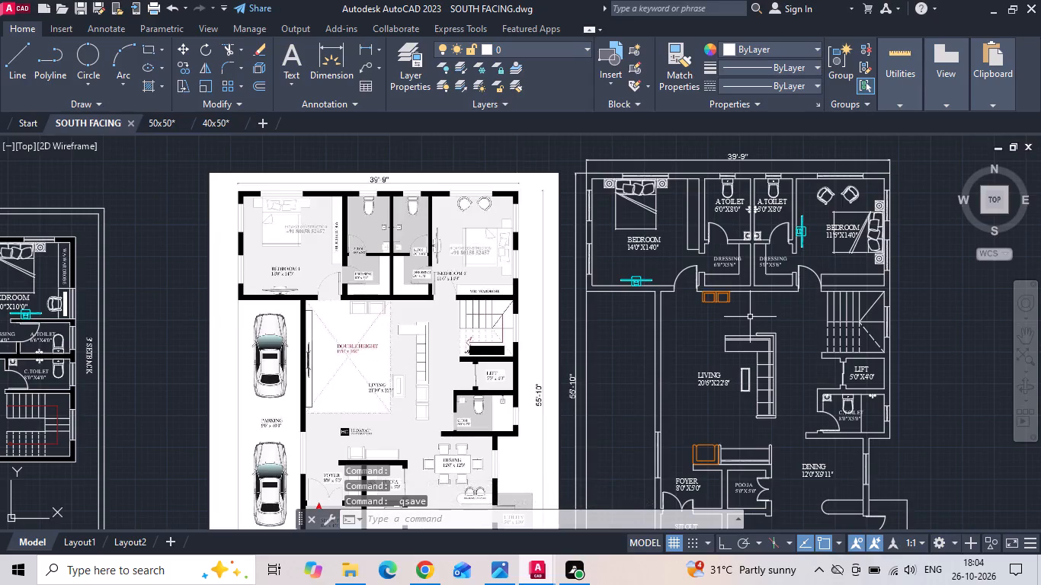
# Copy the TV unit from the north-facing living room to the west wall of the south-facing living room.
pyautogui.scroll(-1, 765, 321)
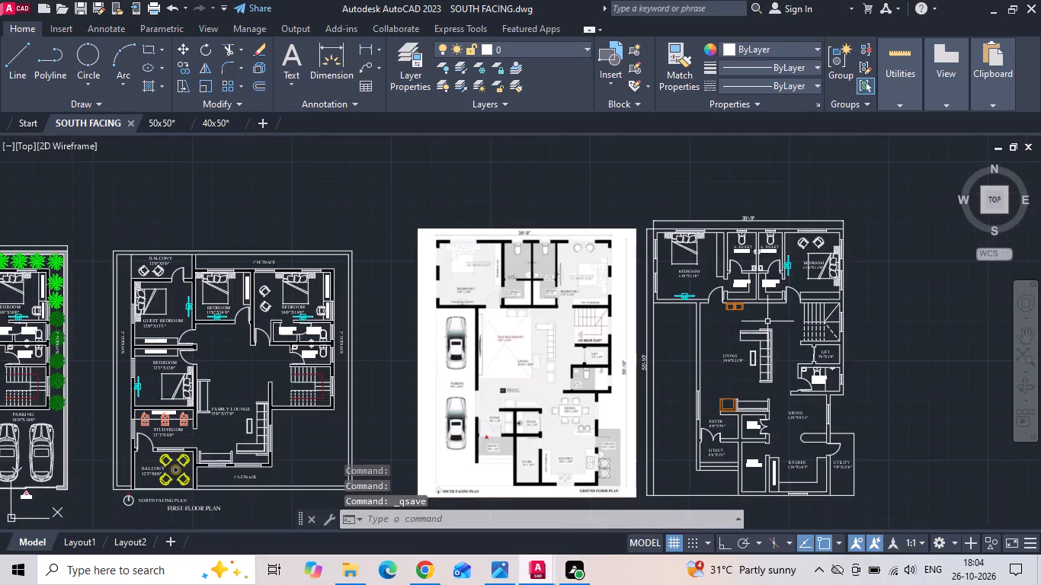
pyautogui.moveTo(186, 430); pyautogui.dragTo(512, 408, button='middle')
pyautogui.scroll(2, 227, 395)
pyautogui.scroll(1, 258, 340)
pyautogui.click(277, 288)
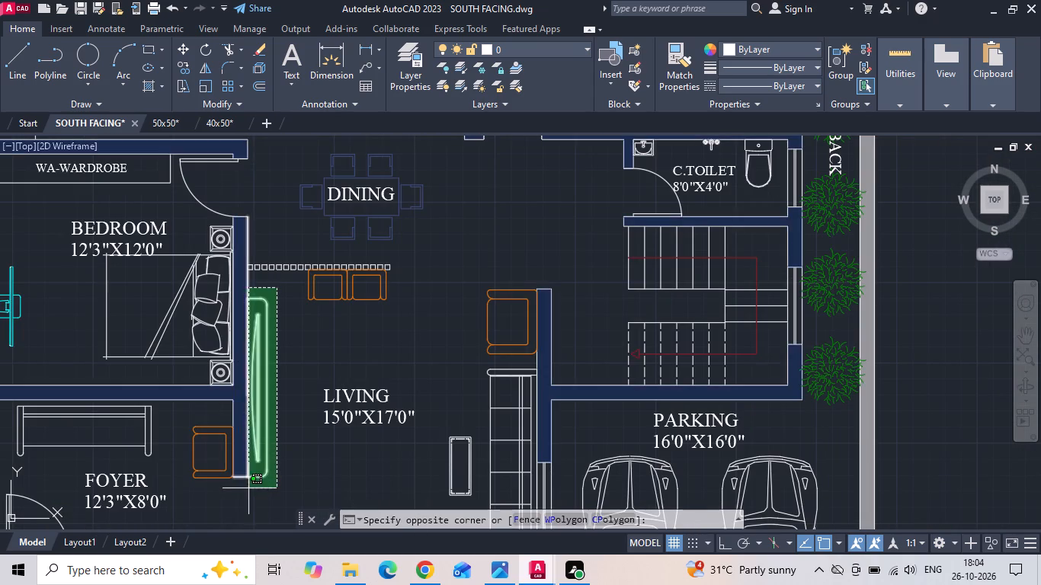
pyautogui.scroll(1, 251, 491)
pyautogui.click(251, 497)
pyautogui.rightClick(328, 286)
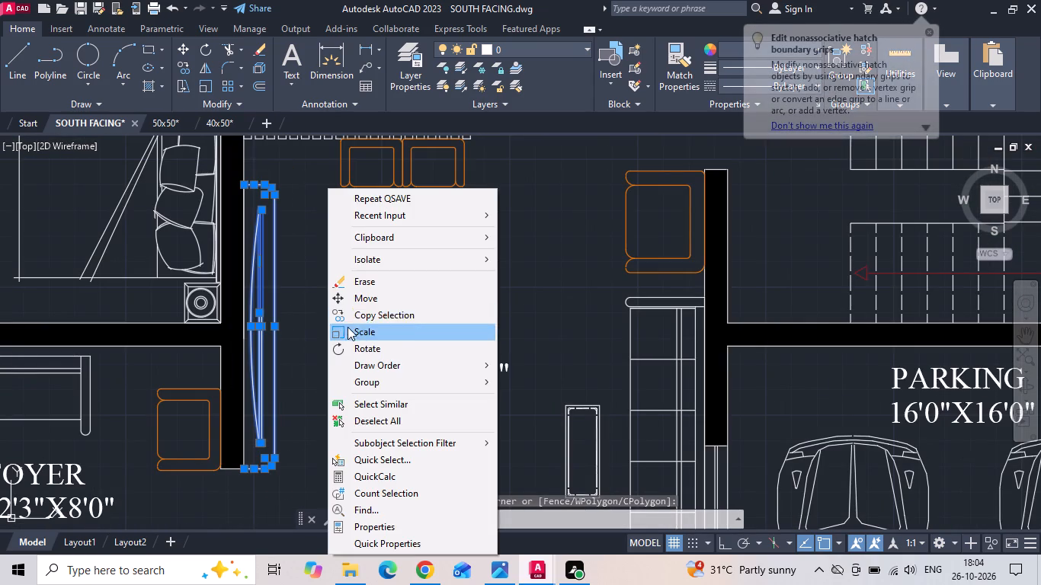
pyautogui.click(361, 318)
pyautogui.click(247, 471)
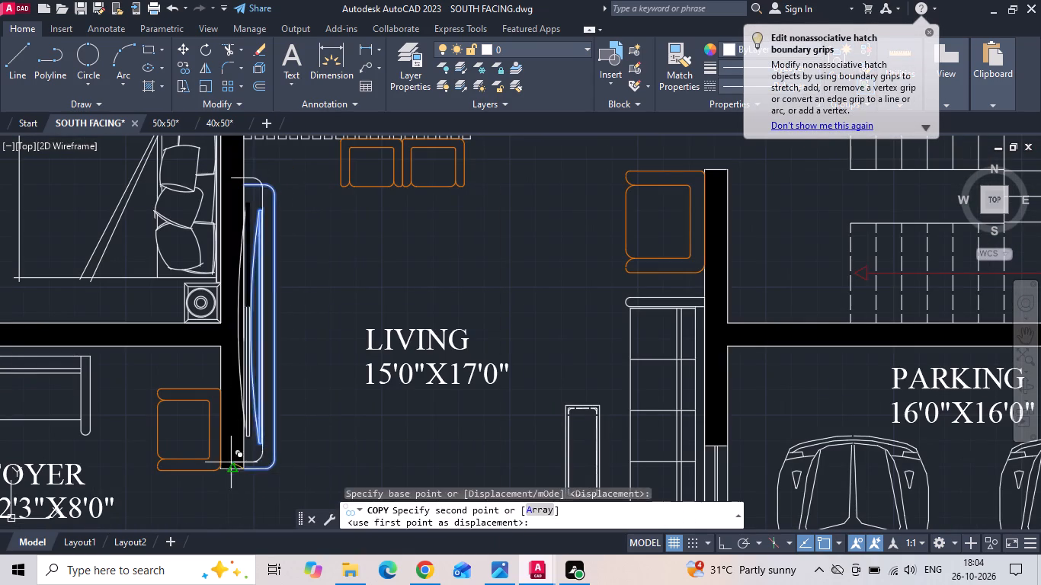
pyautogui.scroll(-4, 228, 461)
pyautogui.moveTo(785, 446); pyautogui.dragTo(256, 411, button='middle')
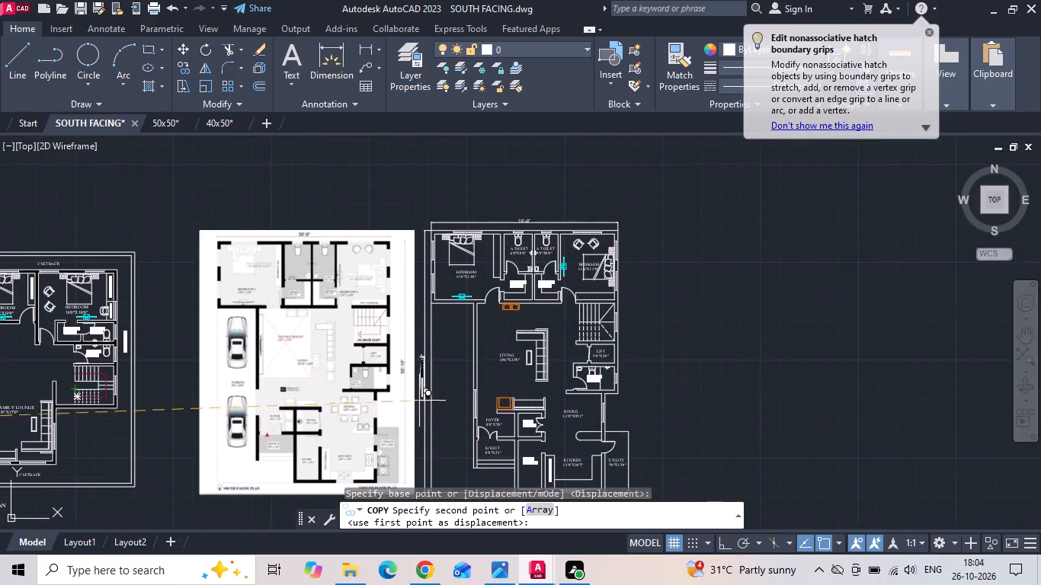
pyautogui.scroll(2, 494, 350)
pyautogui.scroll(-1, 463, 411)
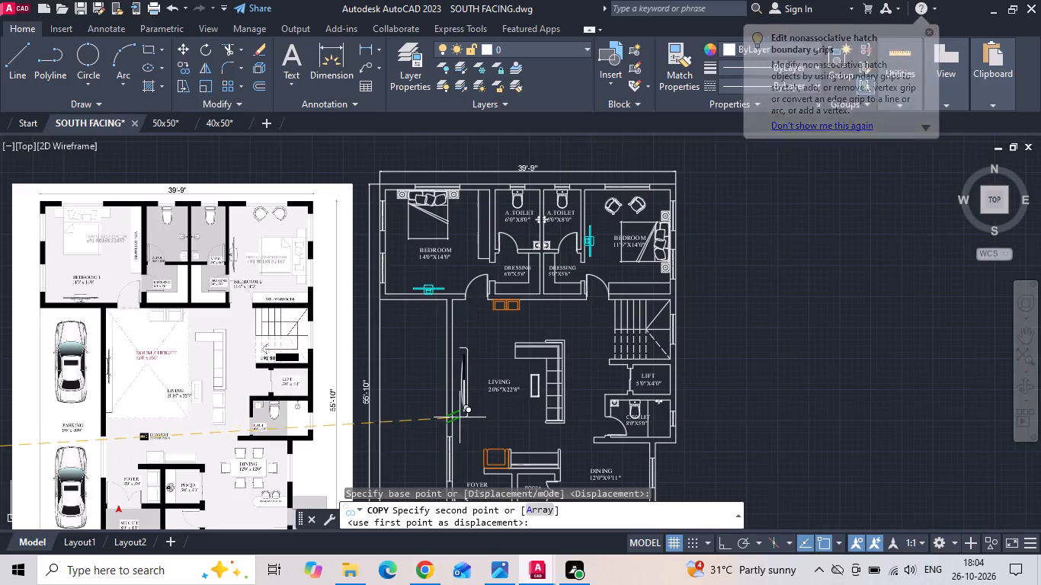
pyautogui.scroll(2, 460, 417)
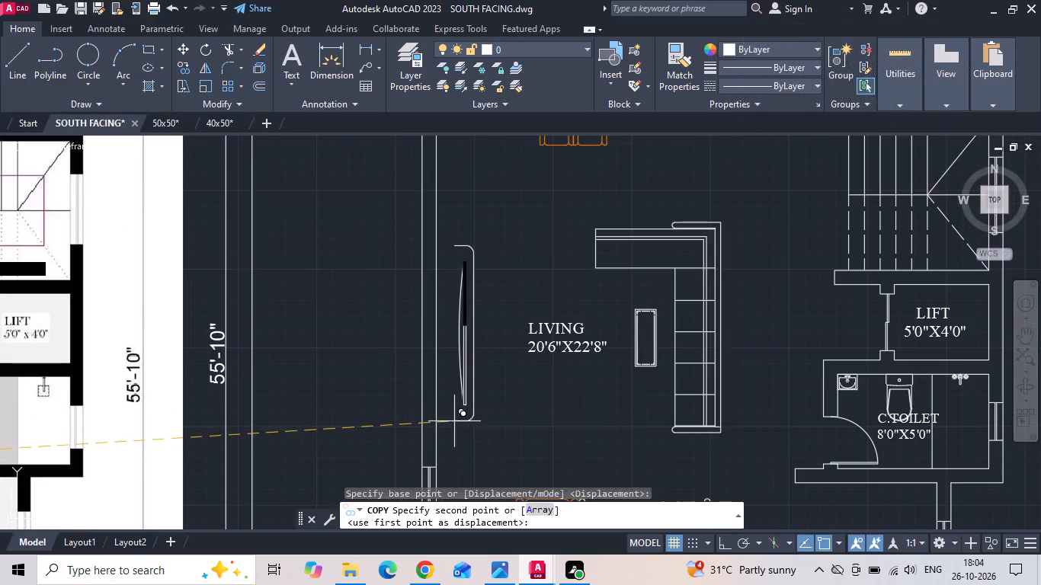
pyautogui.click(438, 408)
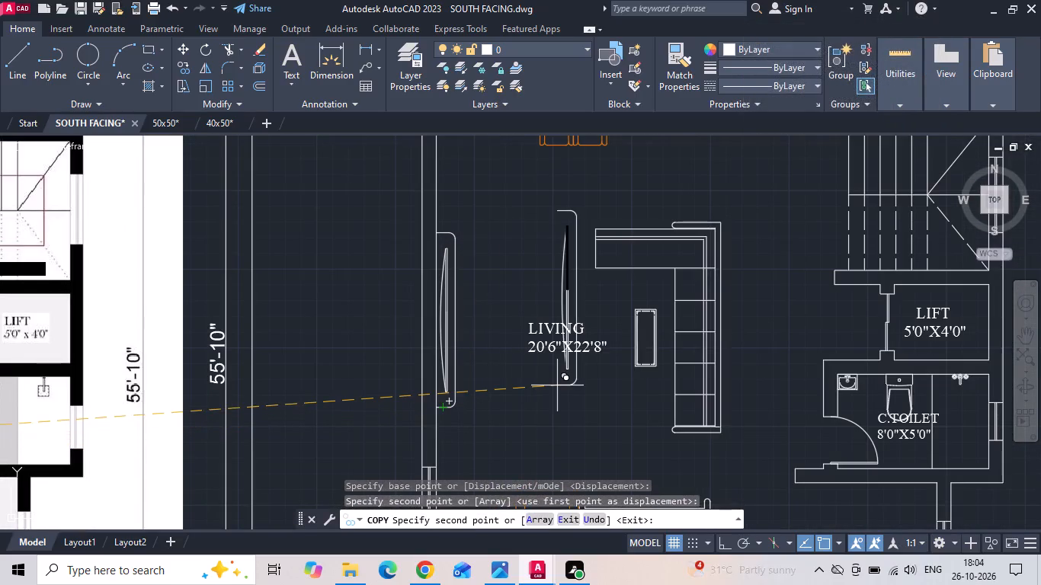
pyautogui.press('Escape')
# Delete the small orange two-seat sofa at the north wall of the south-facing living room.
pyautogui.scroll(-1, 553, 385)
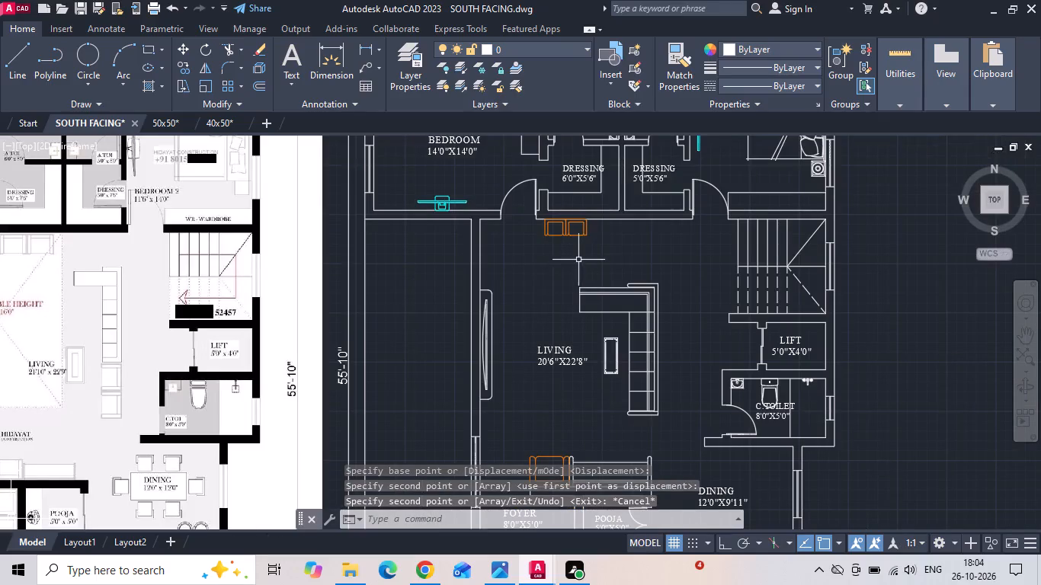
pyautogui.scroll(-1, 600, 227)
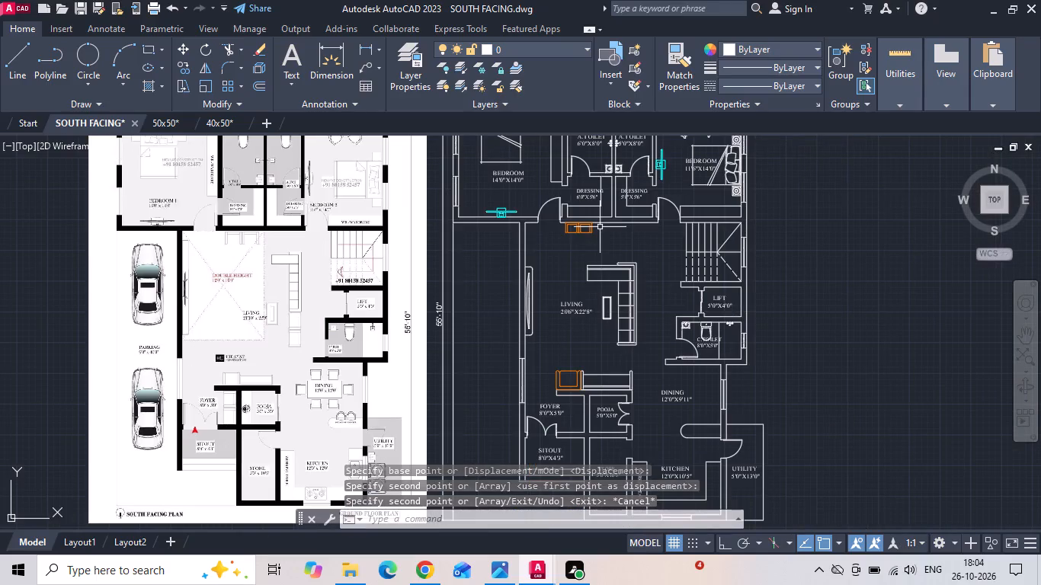
pyautogui.scroll(2, 585, 217)
pyautogui.click(605, 240)
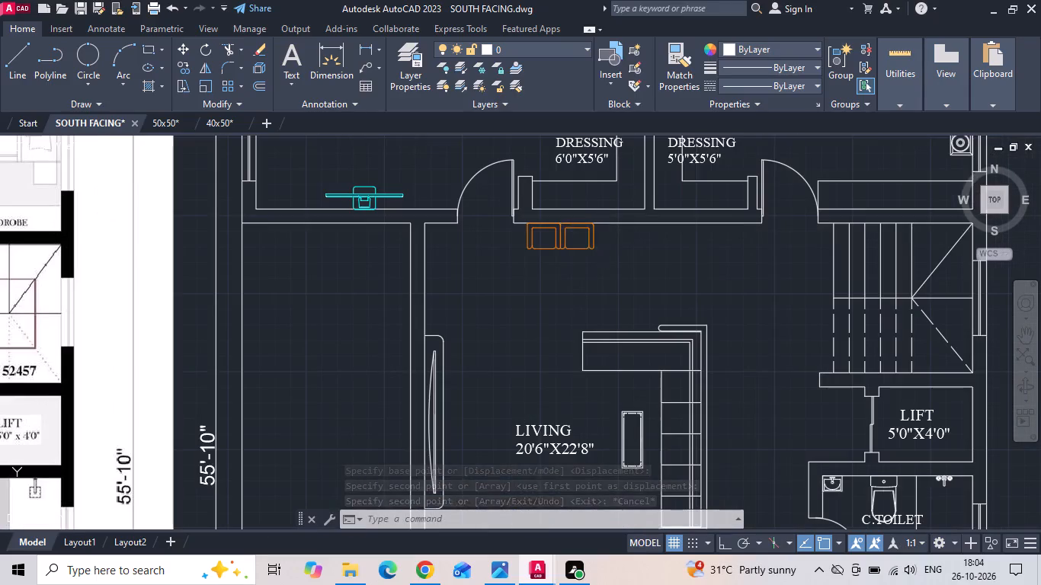
pyautogui.click(553, 261)
pyautogui.press('Delete')
# Mirror the orange armchair by the foyer northward across a horizontal line through the living room, with Ortho on, keeping the original.
pyautogui.scroll(-1, 552, 261)
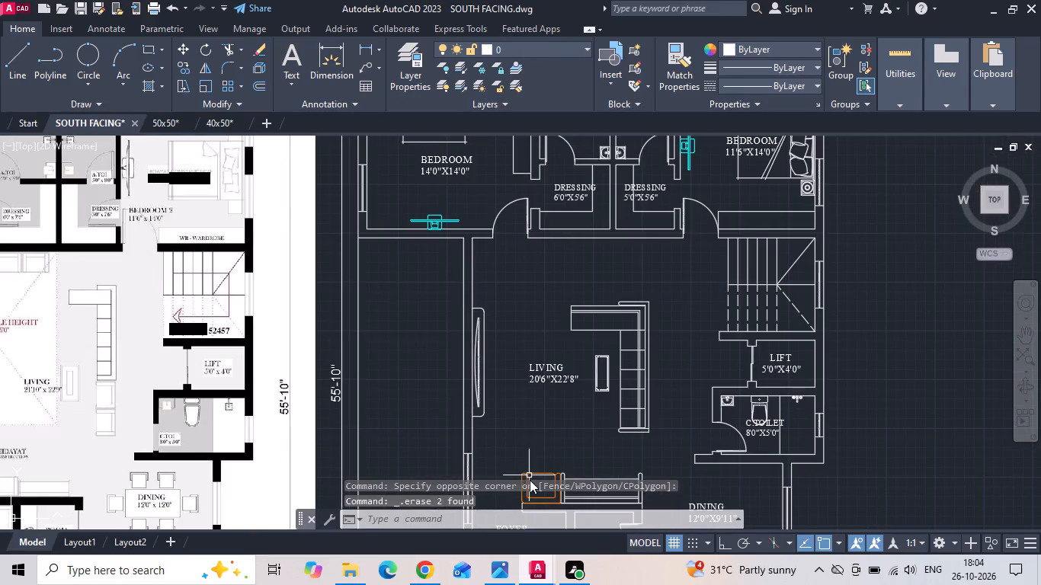
pyautogui.click(527, 475)
pyautogui.write('MI')
pyautogui.press('space')
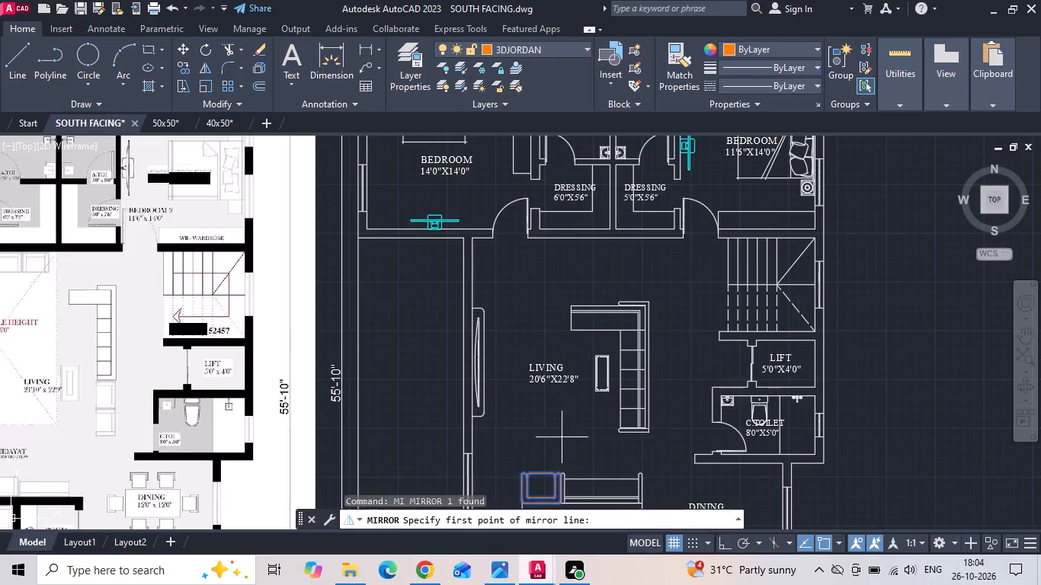
pyautogui.click(577, 356)
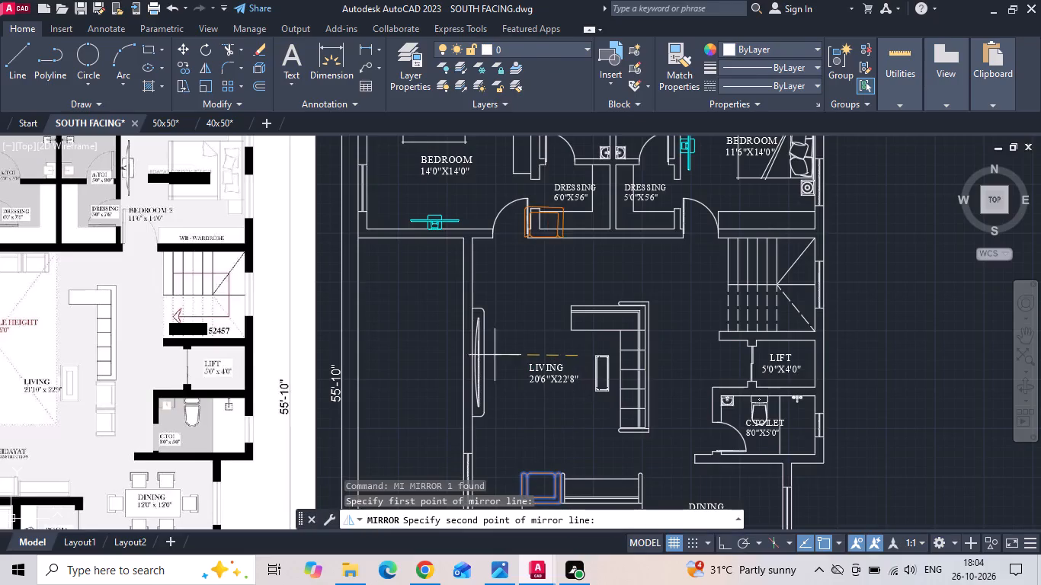
pyautogui.press('F8')
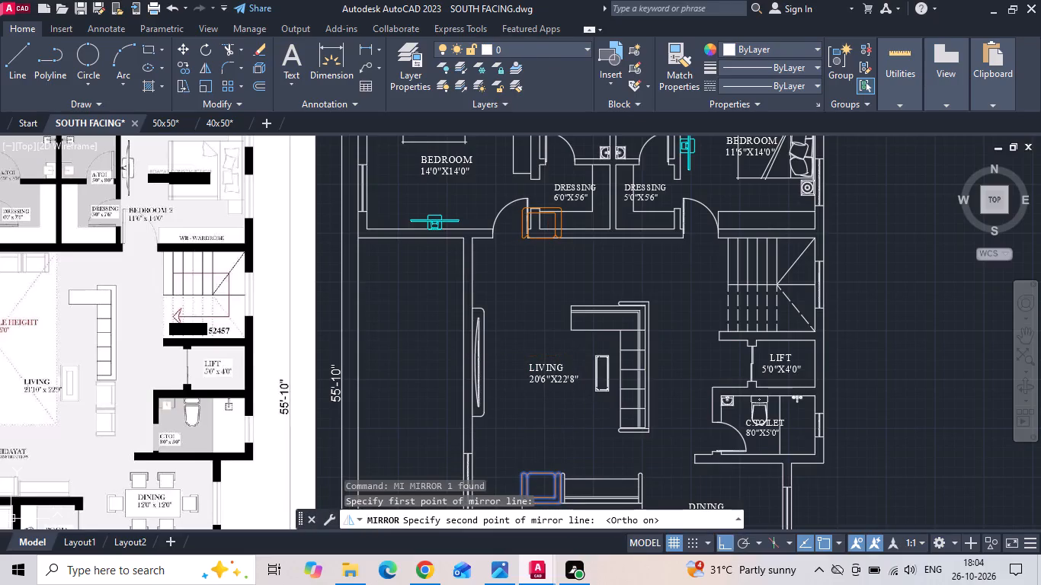
pyautogui.click(412, 359)
pyautogui.press('n')
pyautogui.press('space')
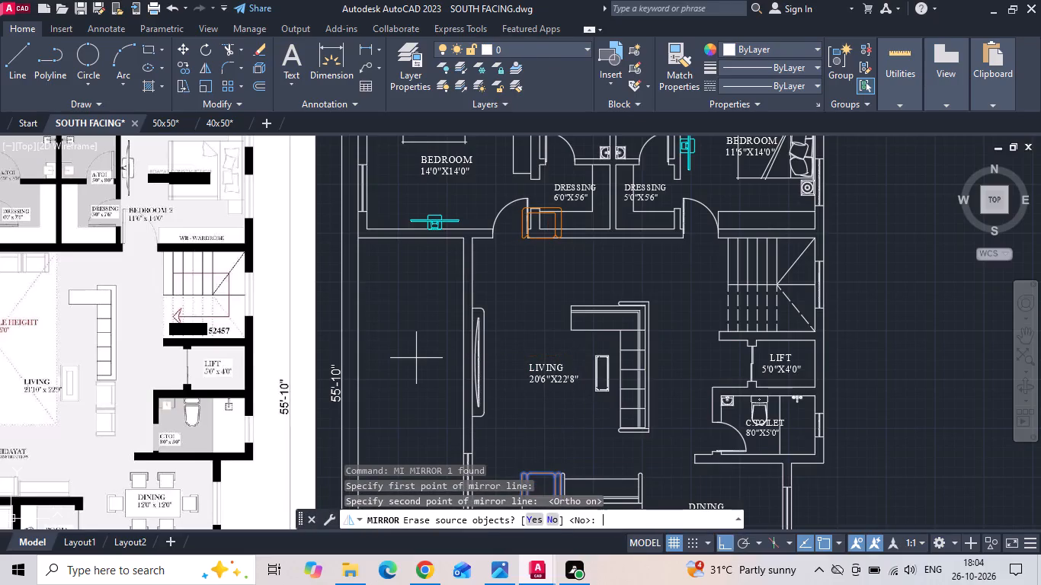
# Move the mirrored armchair south so its back sits against the living room side of the north wall.
pyautogui.scroll(3, 547, 199)
pyautogui.click(543, 229)
pyautogui.click(541, 213)
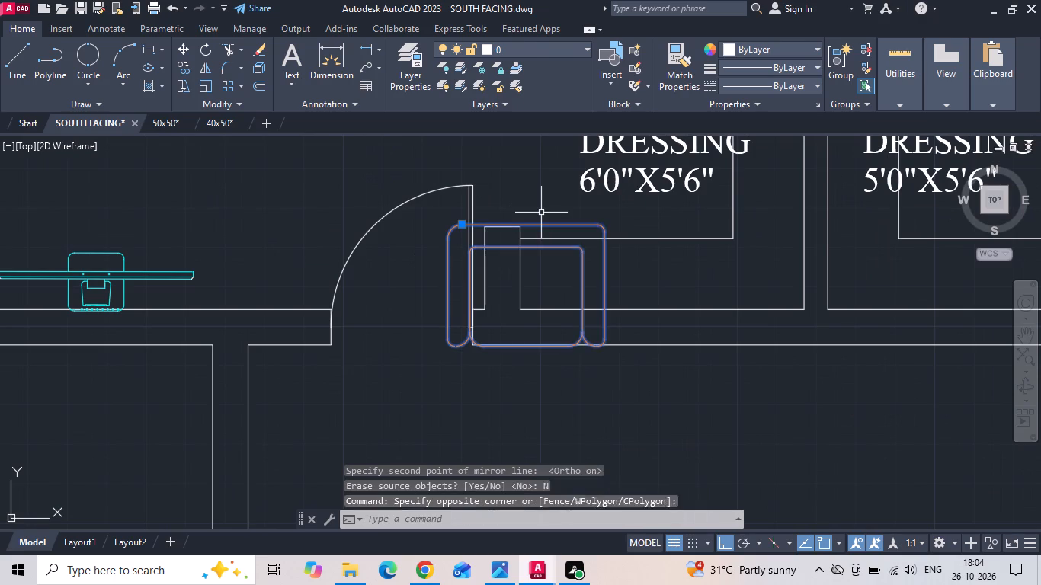
pyautogui.rightClick(541, 213)
pyautogui.click(565, 279)
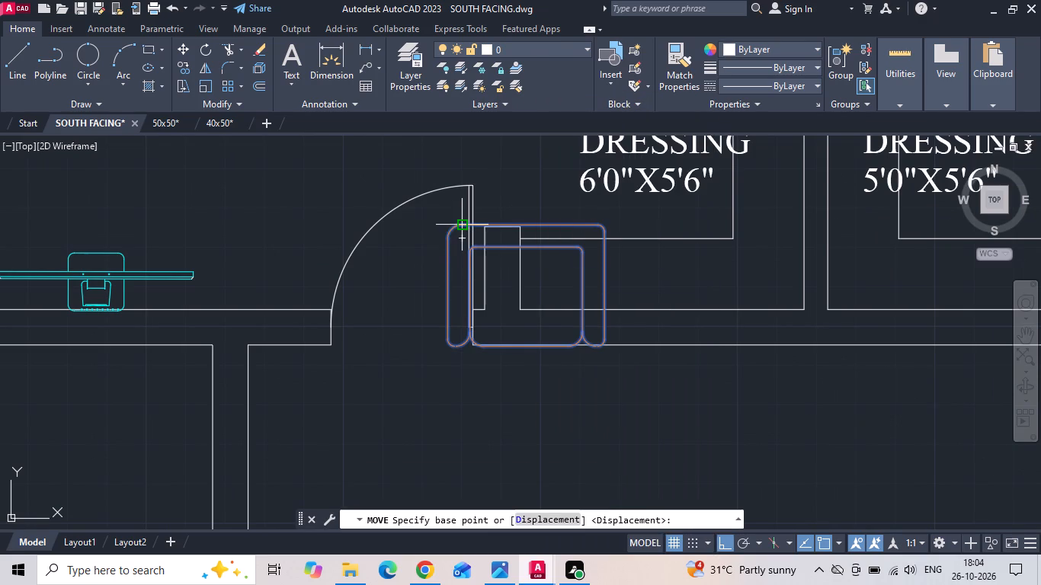
pyautogui.click(460, 224)
pyautogui.click(476, 344)
# Shift the armchair slightly east along the north wall so its side lines up with the bedroom door jamb.
pyautogui.moveTo(639, 384); pyautogui.dragTo(594, 393)
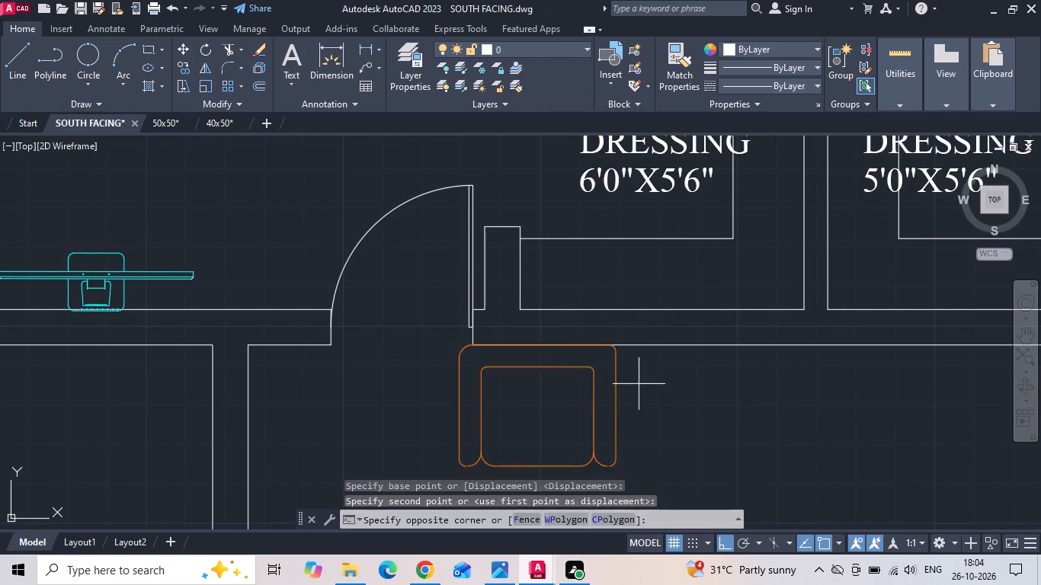
pyautogui.moveTo(594, 393); pyautogui.dragTo(603, 392)
pyautogui.click(524, 394)
pyautogui.rightClick(524, 394)
pyautogui.click(559, 276)
pyautogui.moveTo(775, 465); pyautogui.dragTo(783, 467)
pyautogui.click(789, 466)
# Copy the armchair east along the north wall so the two seats sit side by side.
pyautogui.moveTo(723, 410); pyautogui.dragTo(535, 411)
pyautogui.rightClick(525, 411)
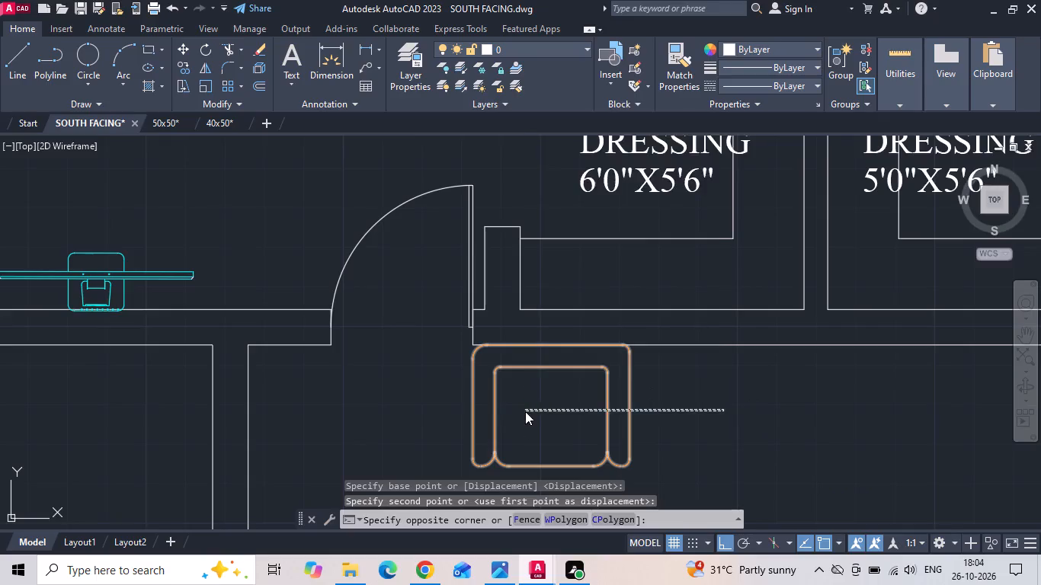
pyautogui.click(524, 409)
pyautogui.rightClick(523, 407)
pyautogui.click(594, 300)
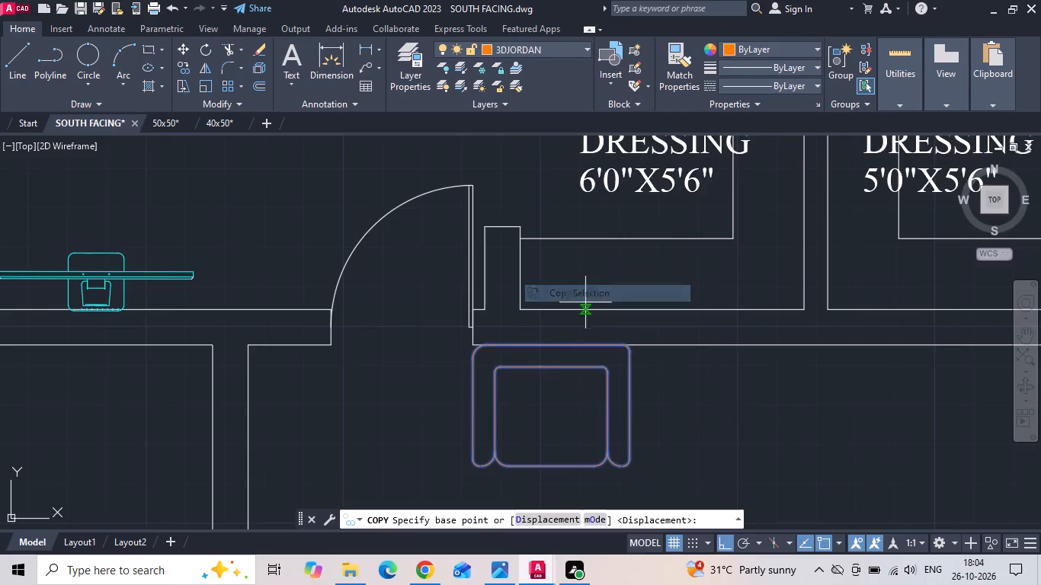
pyautogui.click(469, 404)
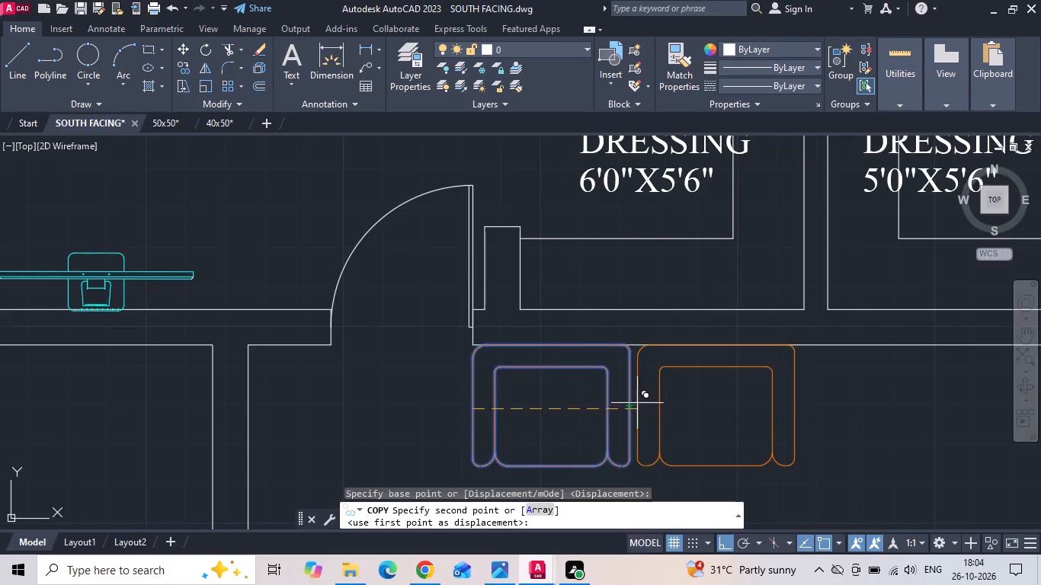
pyautogui.click(631, 409)
pyautogui.press('Escape')
# Regenerate the drawing.
pyautogui.scroll(-2, 610, 347)
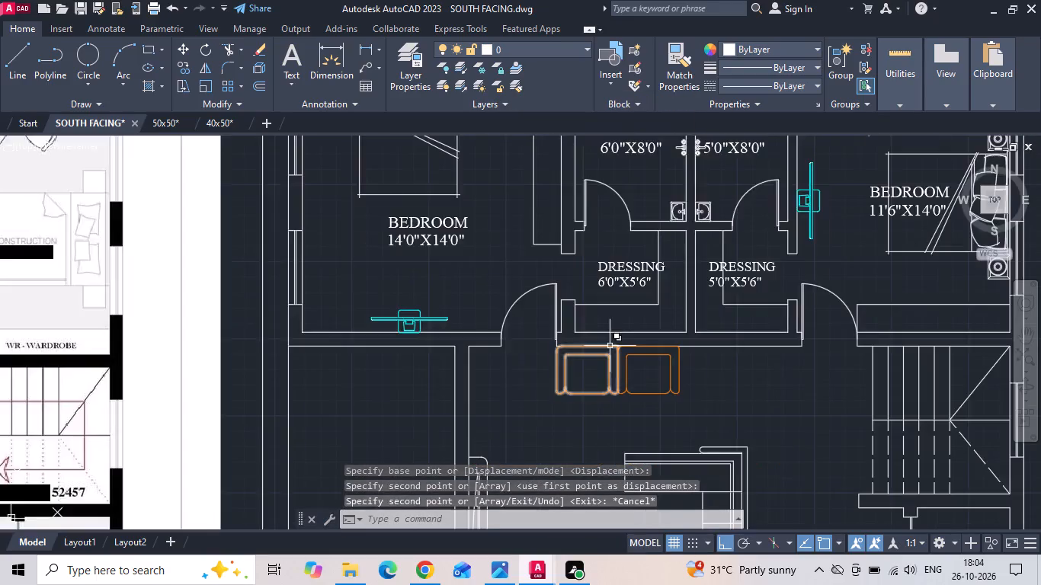
pyautogui.scroll(-2, 610, 346)
pyautogui.moveTo(597, 382); pyautogui.dragTo(606, 337, button='middle')
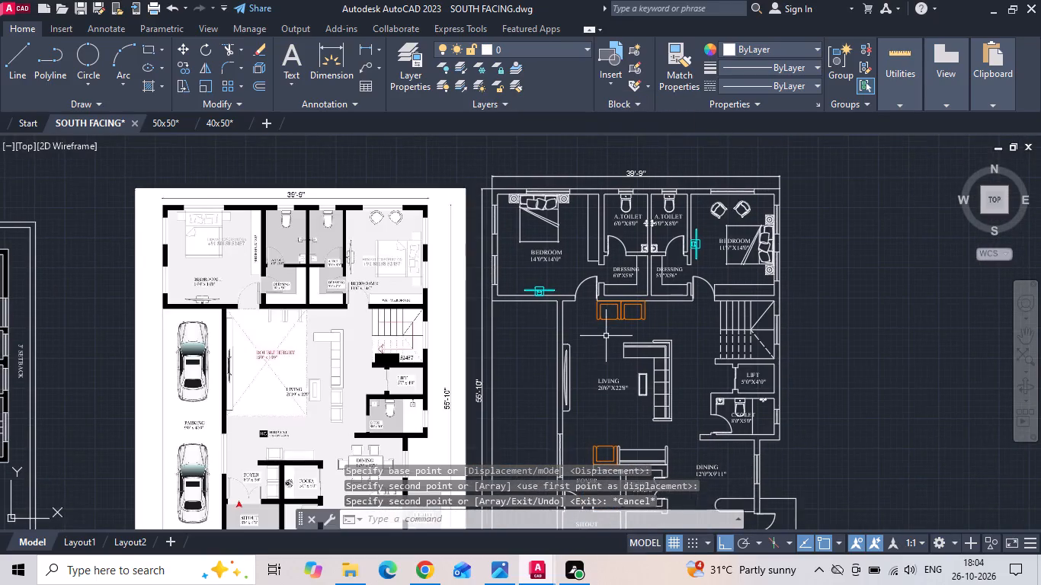
pyautogui.scroll(2, 285, 412)
pyautogui.scroll(-2, 252, 414)
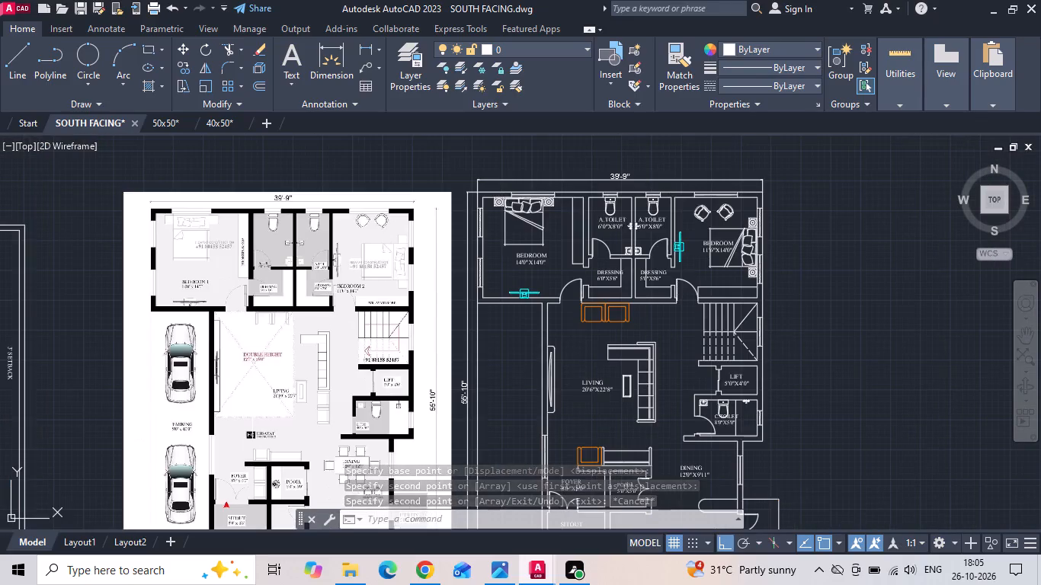
pyautogui.write('RE')
pyautogui.press('space')
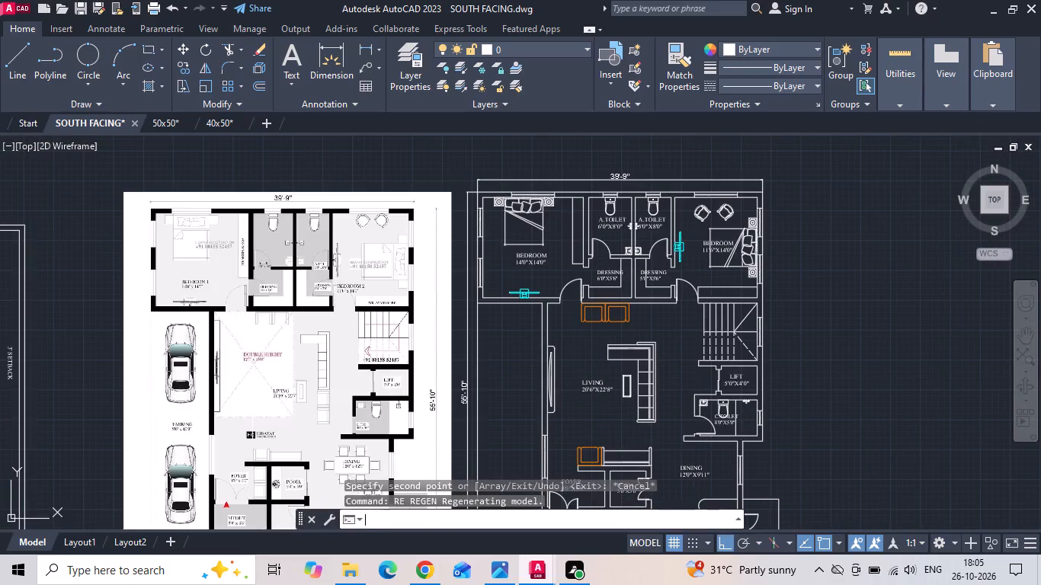
pyautogui.press('Escape')
# Draw a 12' by 16' rectangle from the living room's northwest corner for the double-height area.
pyautogui.write('REC')
pyautogui.press('space')
pyautogui.scroll(2, 168, 406)
pyautogui.scroll(-1, 150, 407)
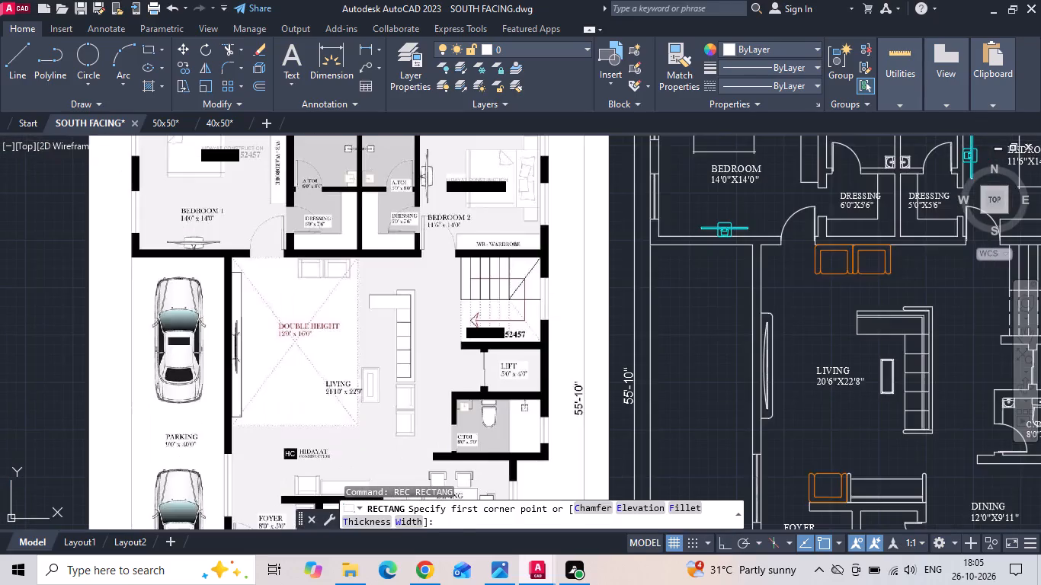
pyautogui.click(762, 245)
pyautogui.write("D 12'")
pyautogui.press('Return')
pyautogui.write("16'")
pyautogui.press('Return')
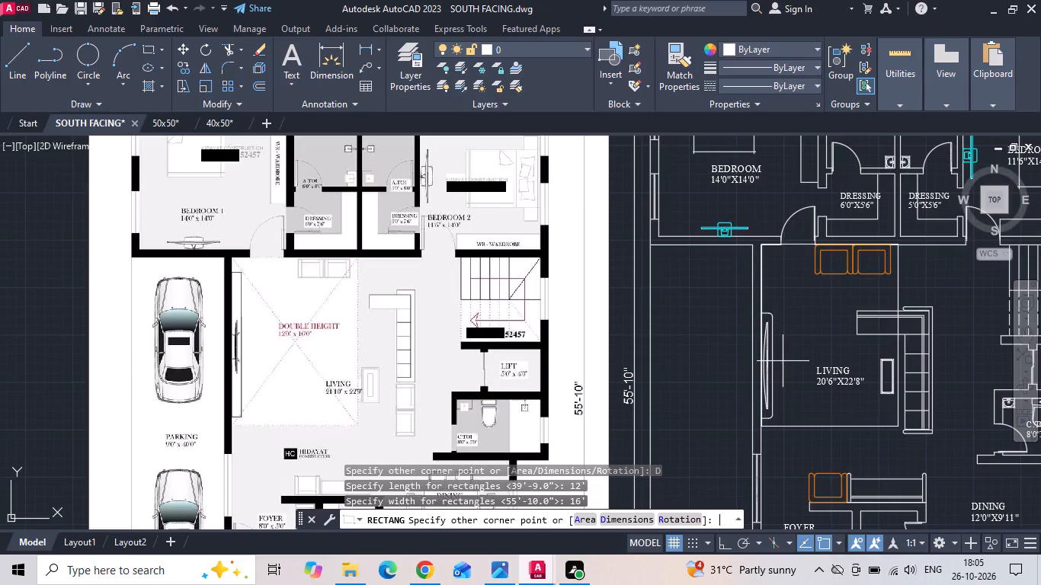
pyautogui.click(783, 361)
pyautogui.moveTo(844, 448); pyautogui.dragTo(621, 394, button='middle')
pyautogui.scroll(-1, 615, 388)
pyautogui.press('Escape')
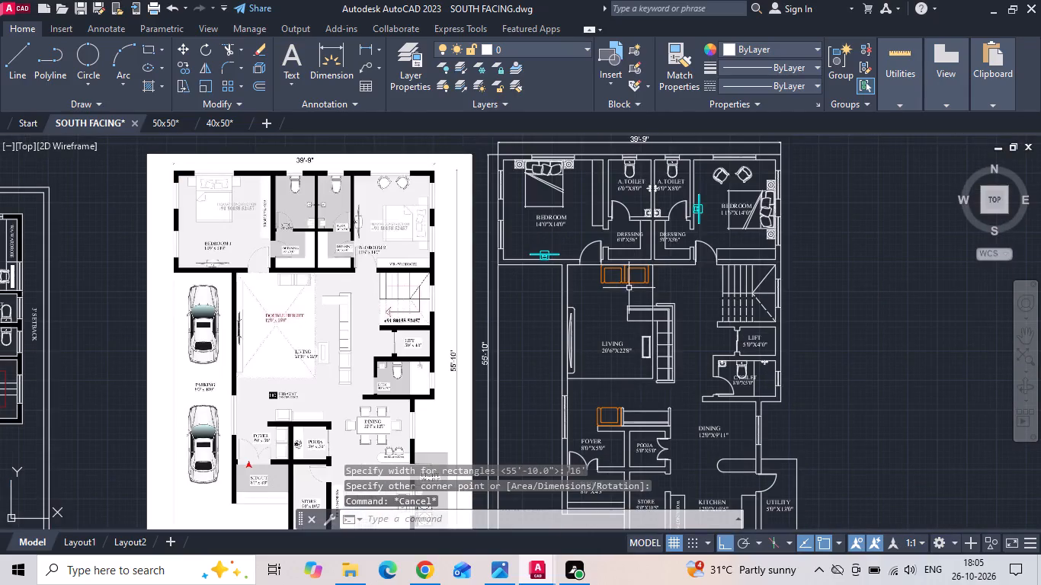
# Move the L-shaped sofa and centre table about 2'-2" east in the living room.
pyautogui.click(621, 301)
pyautogui.scroll(2, 684, 381)
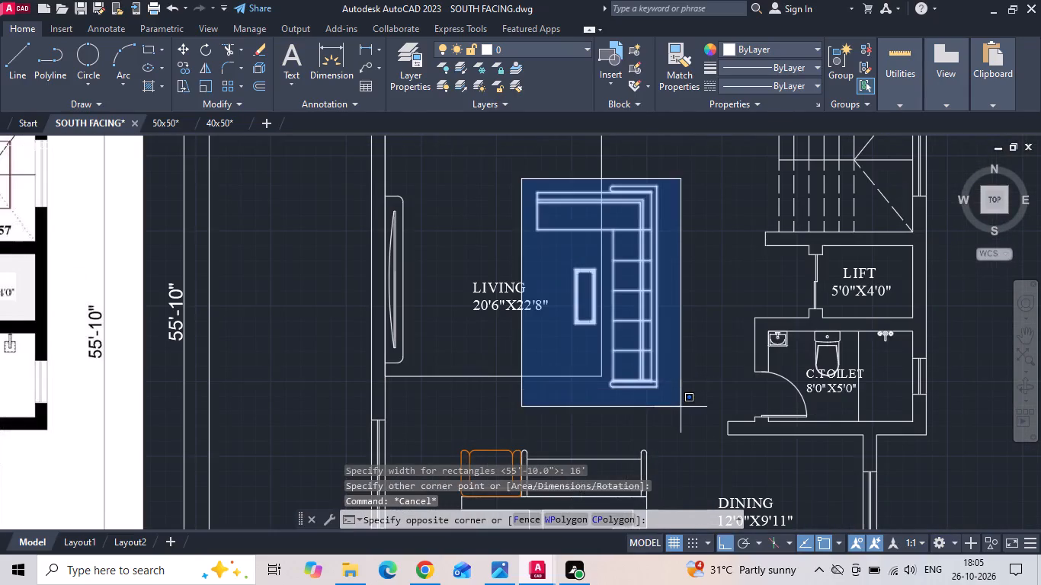
pyautogui.click(681, 408)
pyautogui.rightClick(687, 313)
pyautogui.click(716, 303)
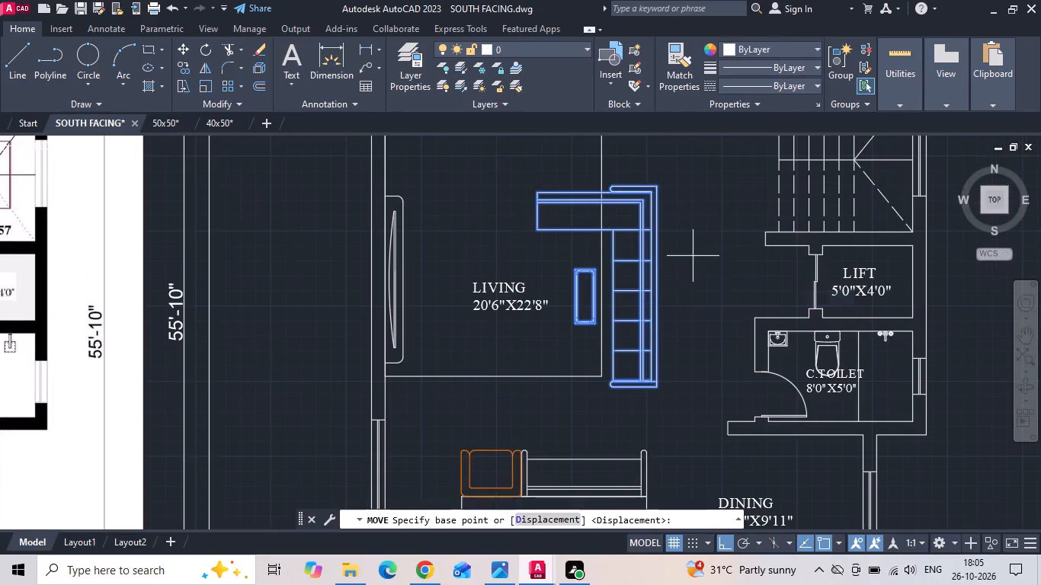
pyautogui.click(695, 254)
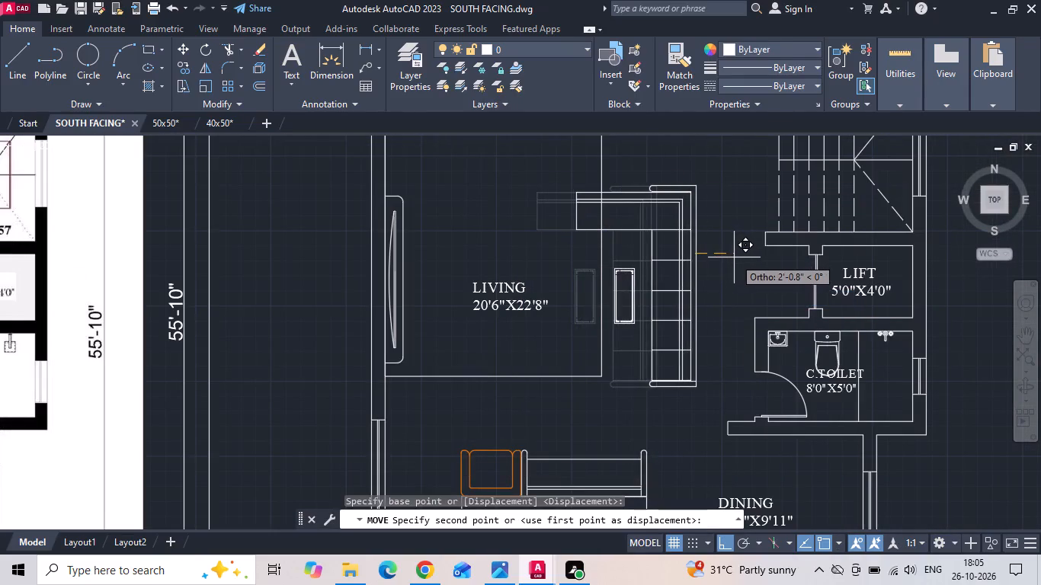
pyautogui.scroll(-1, 734, 257)
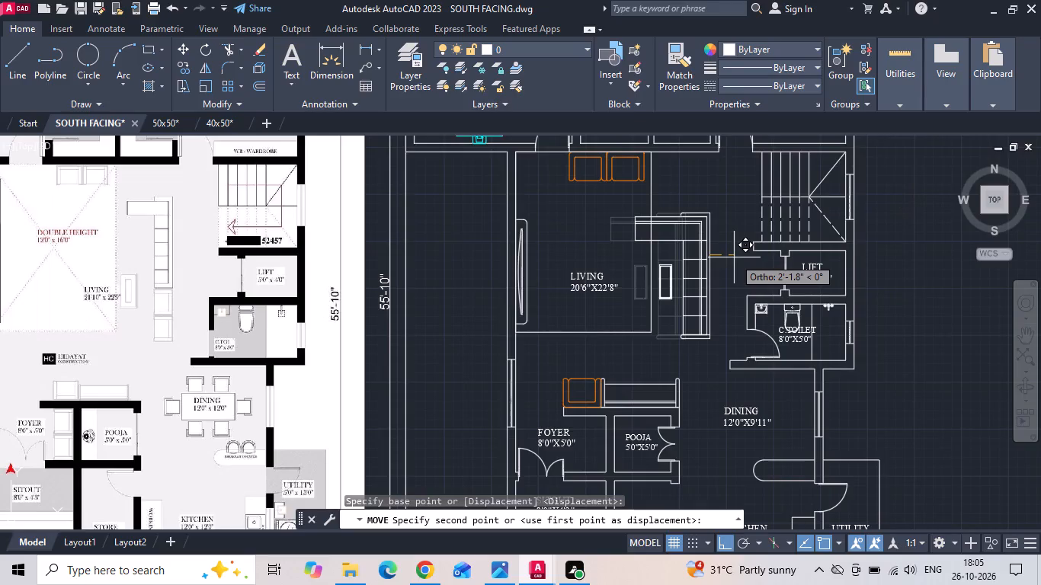
pyautogui.click(734, 257)
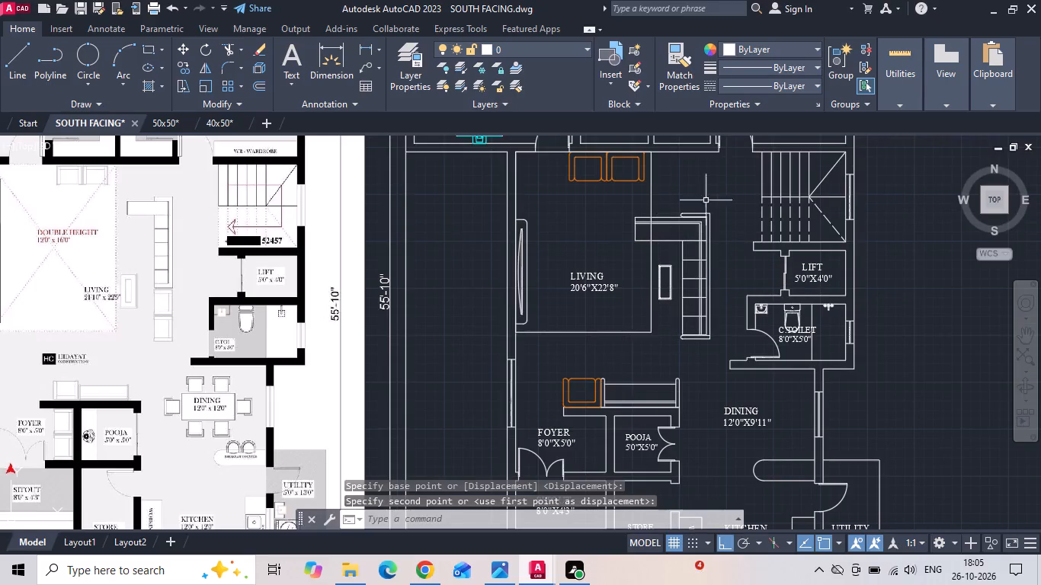
# Change the linetype of the living room's double-height rectangle to dashed.
pyautogui.click(636, 337)
pyautogui.click(632, 320)
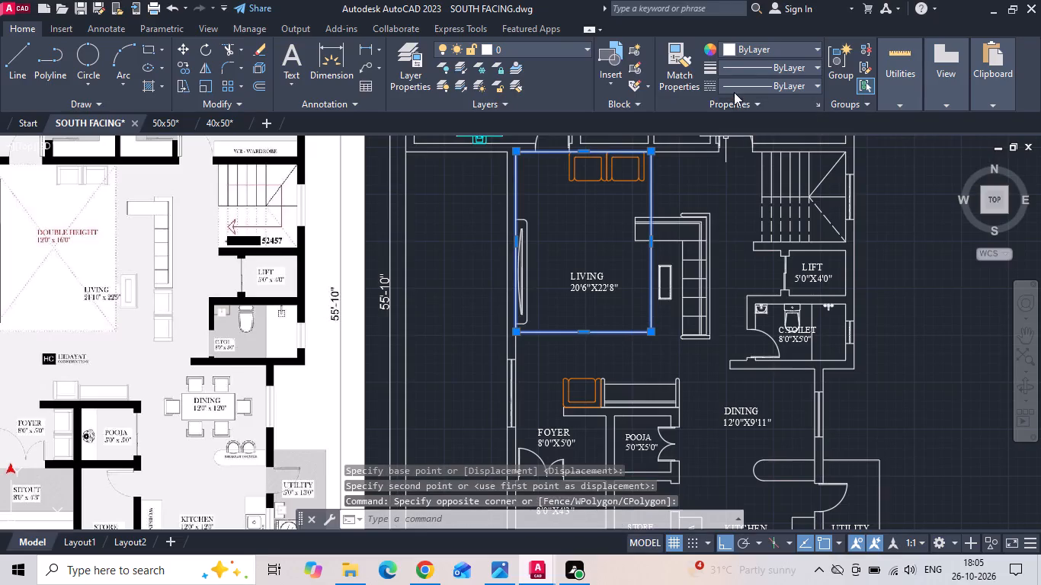
pyautogui.click(734, 90)
pyautogui.click(744, 139)
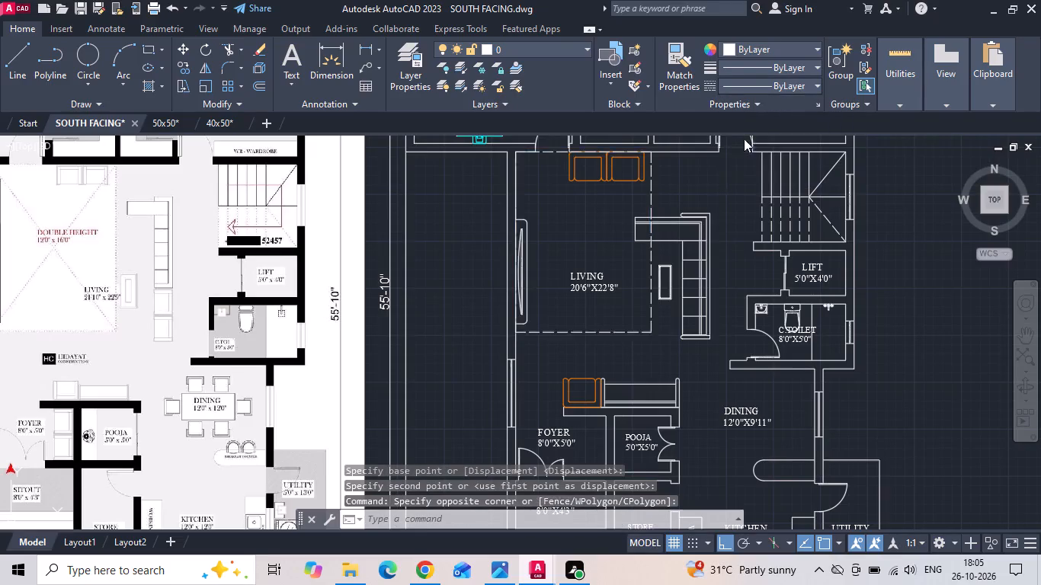
pyautogui.press('Escape')
# Draw two diagonal lines joining the opposite corners of the double-height rectangle.
pyautogui.press('l')
pyautogui.press('space')
pyautogui.moveTo(633, 262); pyautogui.dragTo(628, 318, button='middle')
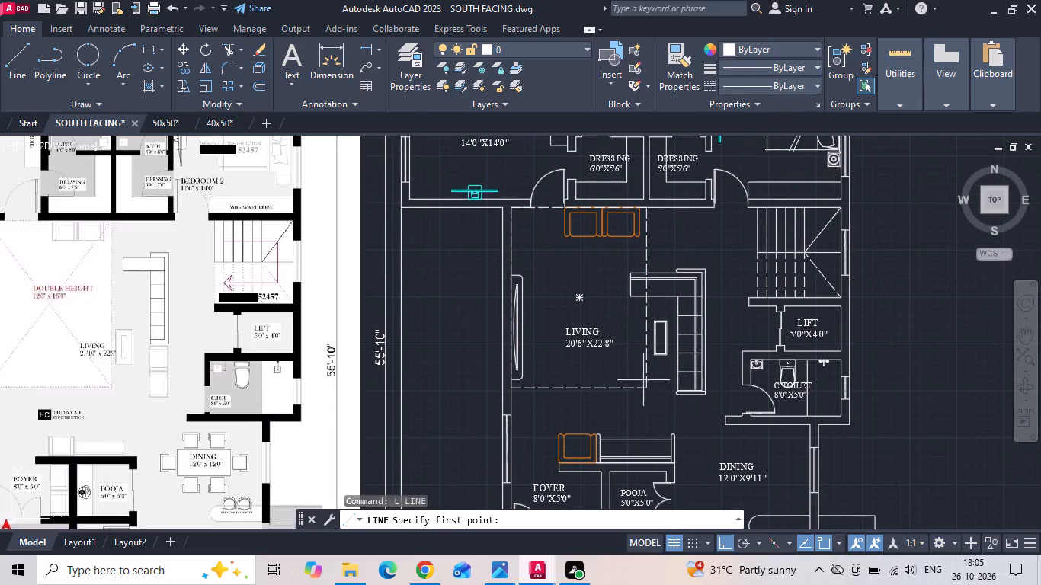
pyautogui.click(645, 392)
pyautogui.click(515, 205)
pyautogui.press('Escape')
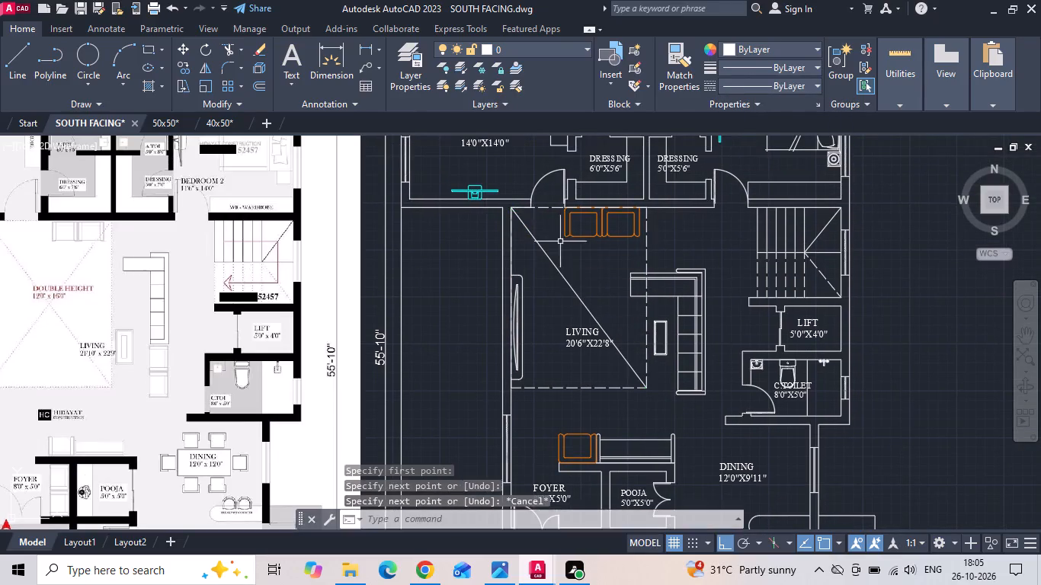
pyautogui.press('space')
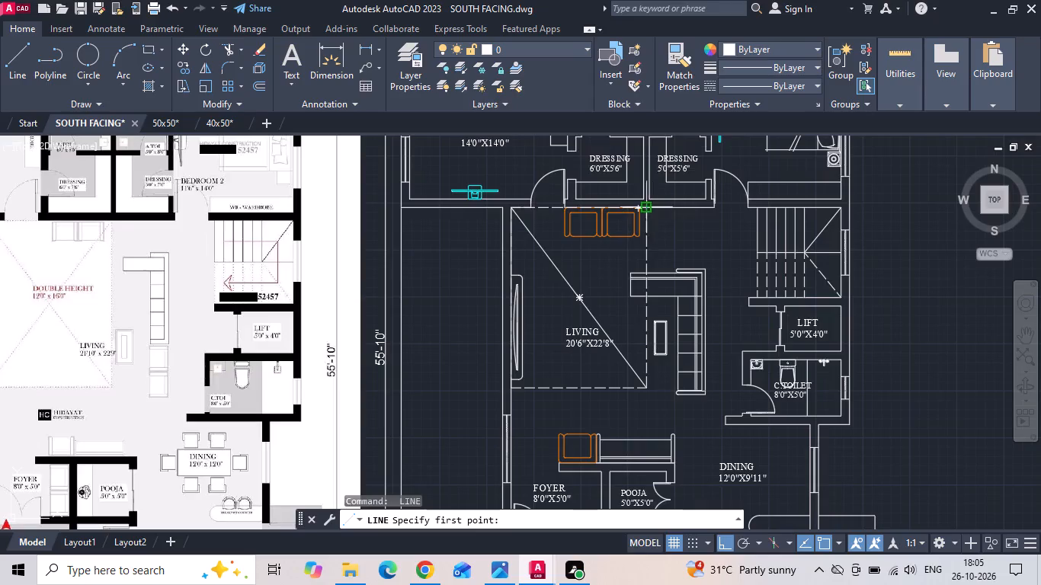
pyautogui.click(650, 211)
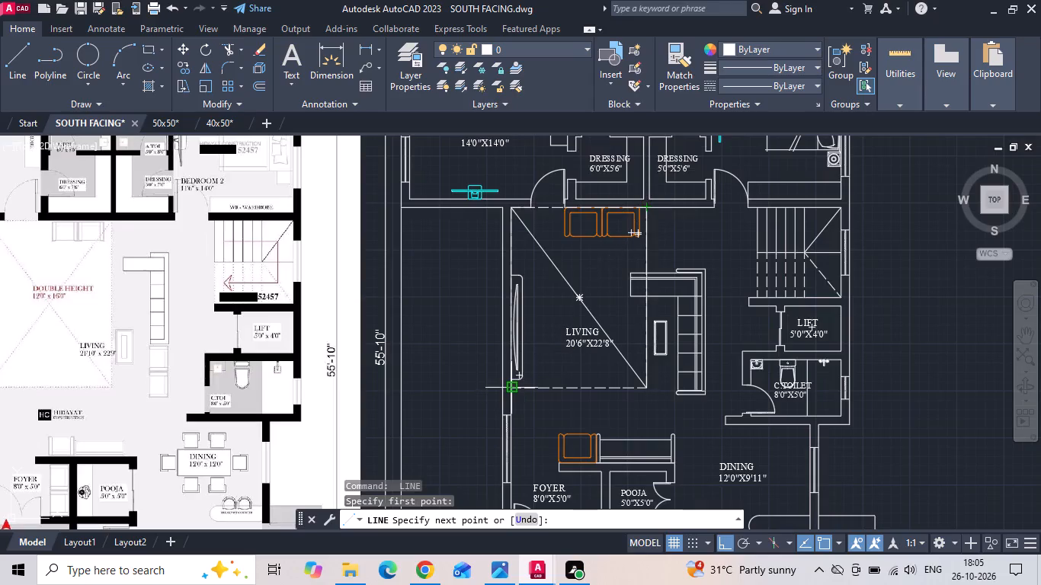
pyautogui.click(508, 392)
pyautogui.press('Escape')
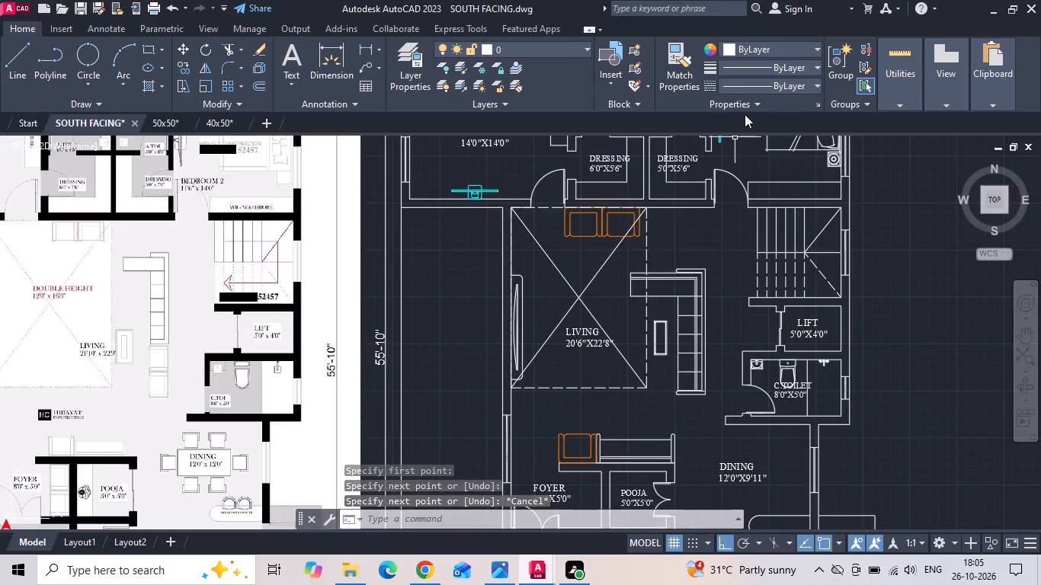
# Match the properties of both diagonals to the dashed double-height rectangle.
pyautogui.click(674, 75)
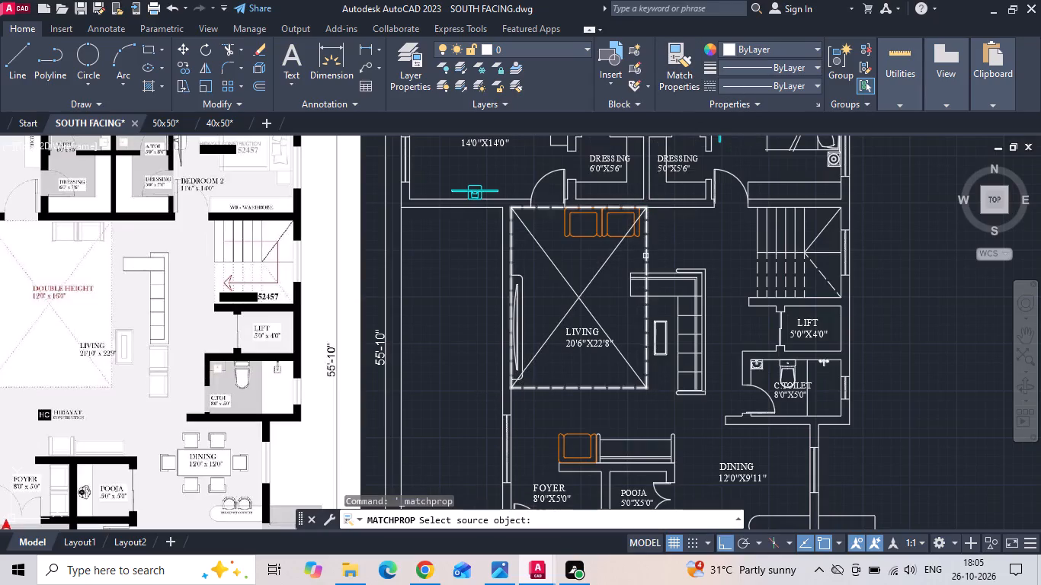
pyautogui.click(645, 256)
pyautogui.moveTo(608, 283); pyautogui.dragTo(581, 290)
pyautogui.click(565, 295)
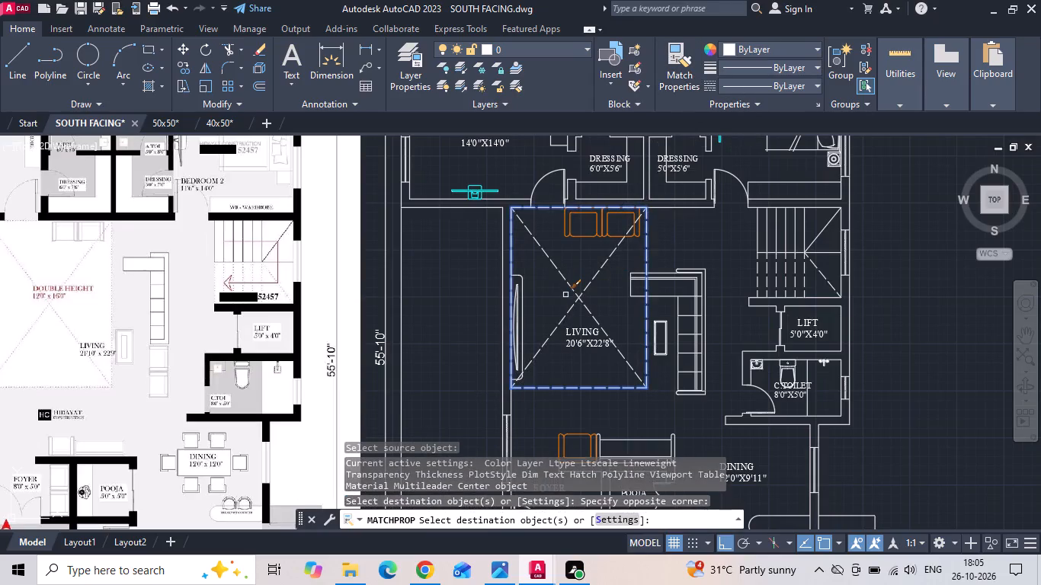
pyautogui.press('Escape')
# Copy the six-seat dining table set from the north-facing ground floor plan into the south-facing plan's dining area.
pyautogui.scroll(-2, 646, 229)
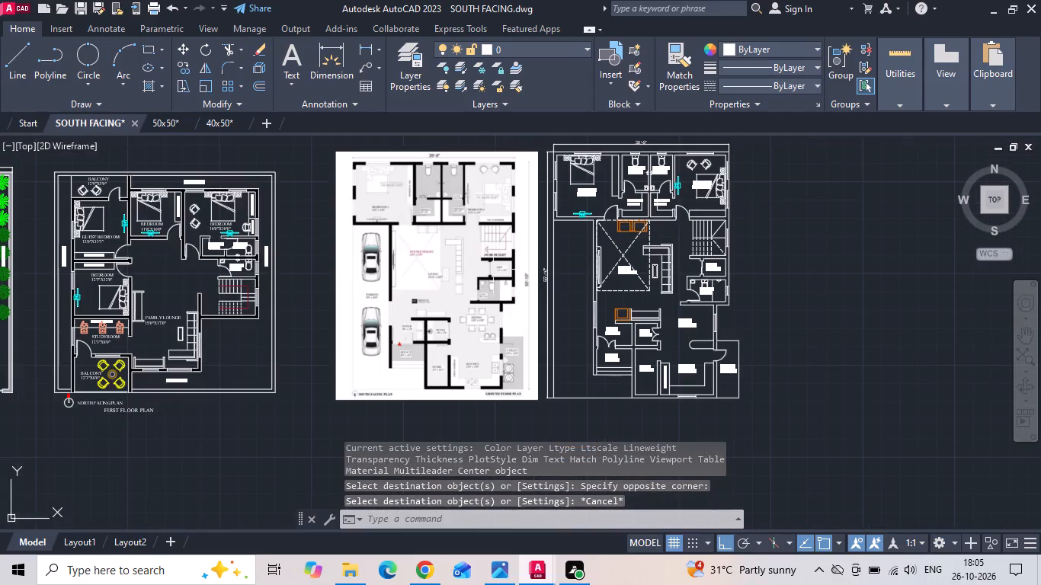
pyautogui.moveTo(103, 290); pyautogui.dragTo(451, 257, button='middle')
pyautogui.scroll(2, 223, 226)
pyautogui.moveTo(228, 227); pyautogui.dragTo(236, 235)
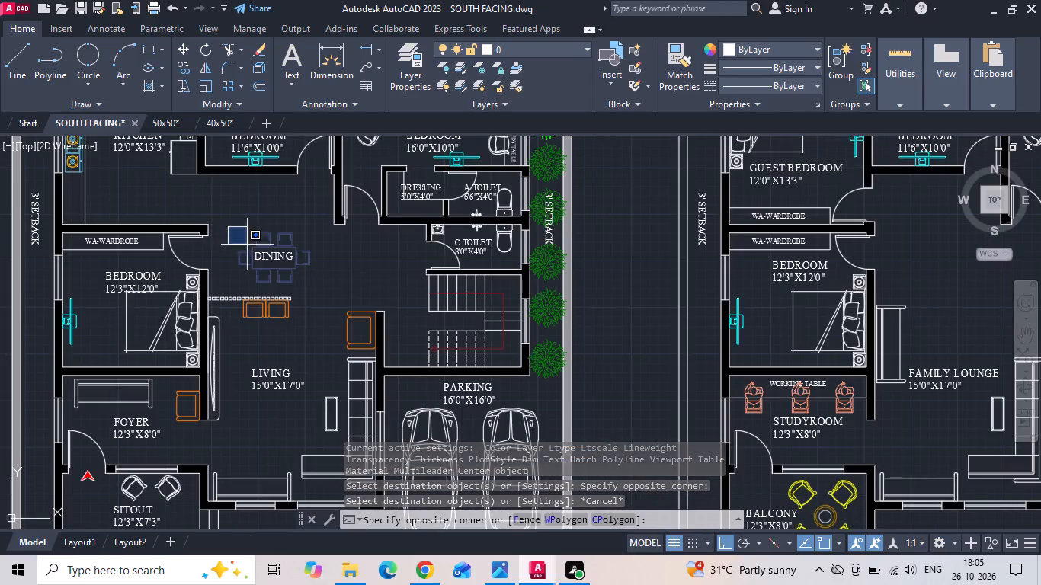
pyautogui.click(327, 292)
pyautogui.rightClick(327, 292)
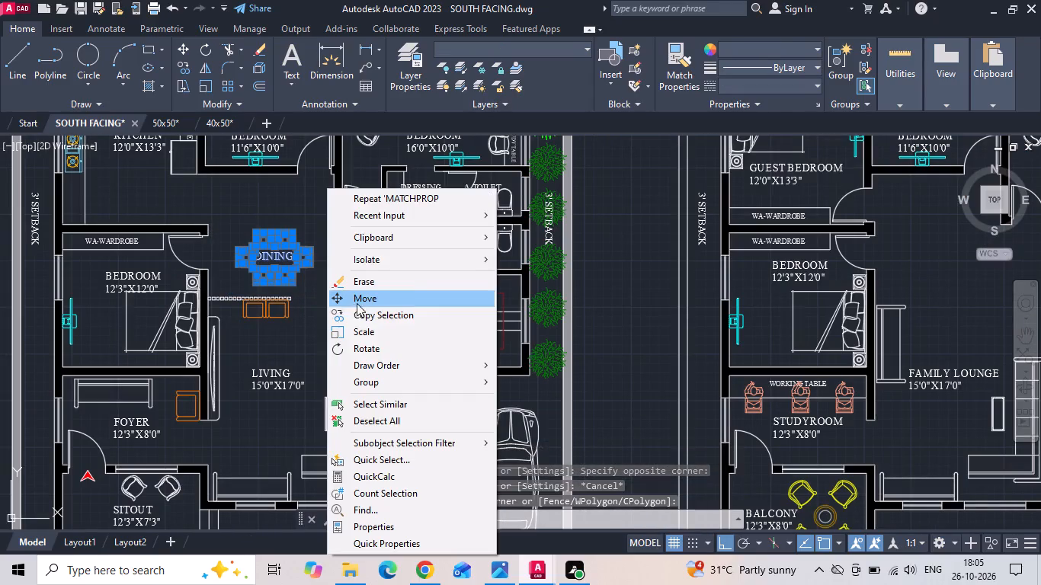
pyautogui.click(360, 307)
pyautogui.click(267, 255)
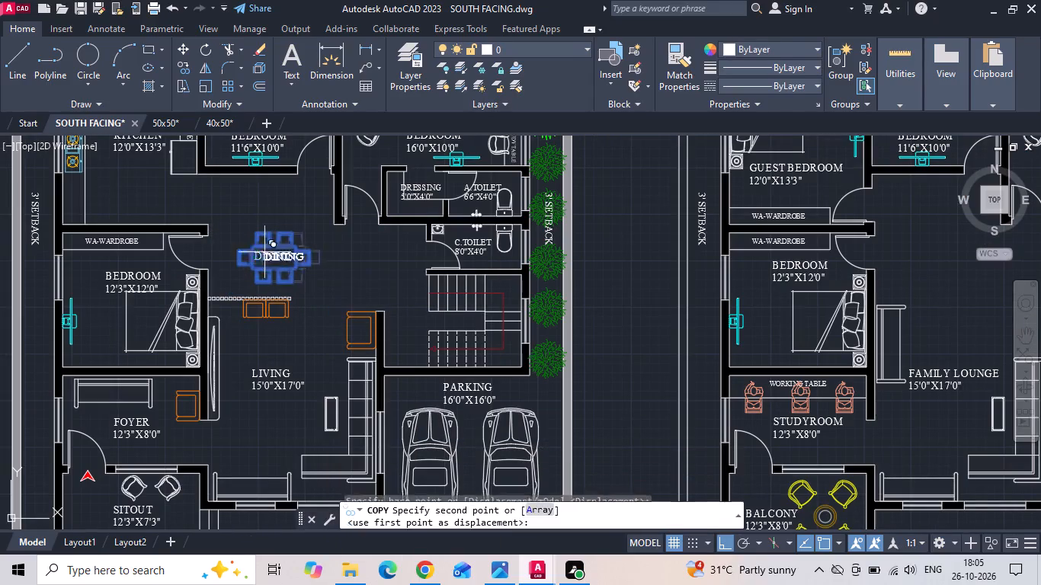
pyautogui.scroll(-3, 188, 264)
pyautogui.click(725, 546)
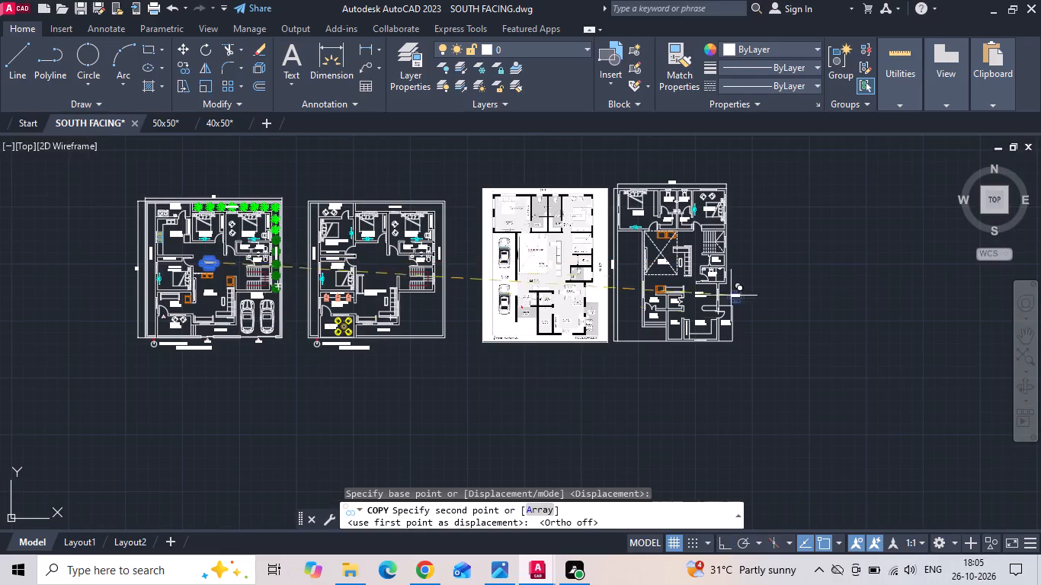
pyautogui.scroll(4, 728, 280)
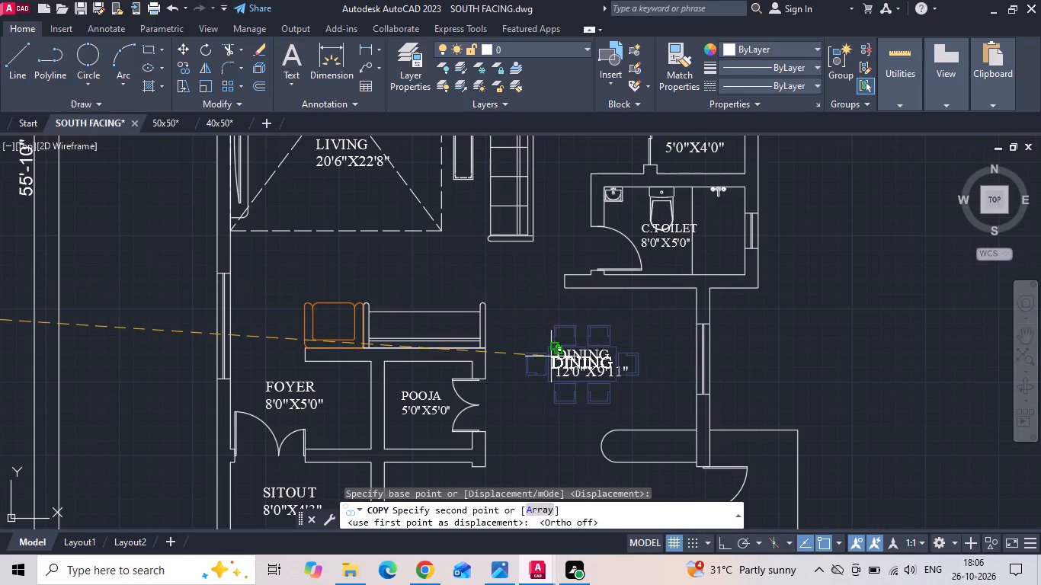
pyautogui.click(551, 356)
pyautogui.press('Escape')
# Delete the duplicate DINING label that was copied along with the table set.
pyautogui.scroll(2, 585, 366)
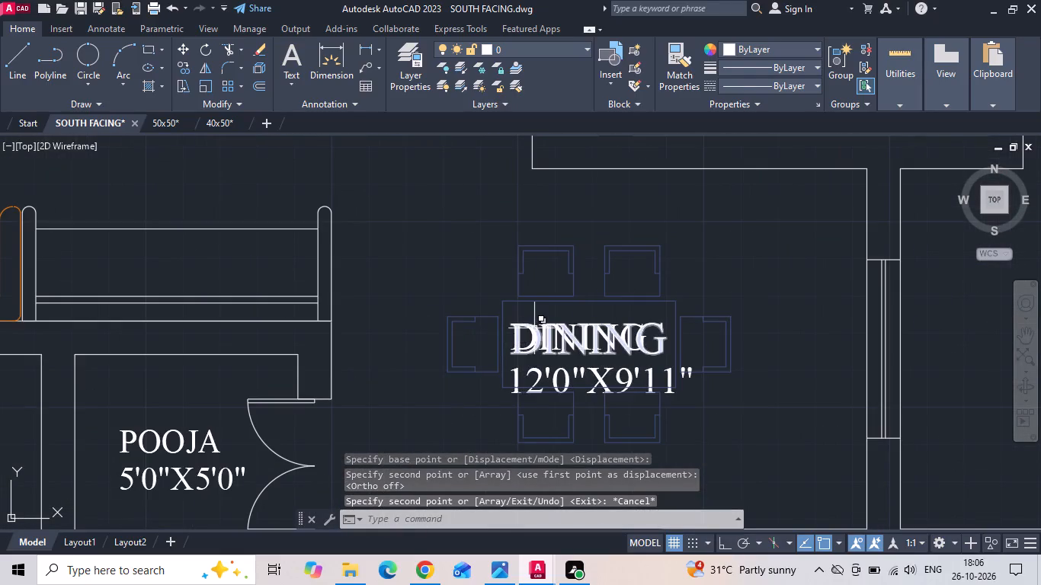
pyautogui.click(535, 328)
pyautogui.press('Delete')
# Move the DINING 12'0"X9'11" label slightly northwest over the dining table.
pyautogui.scroll(-1, 660, 335)
pyautogui.click(655, 337)
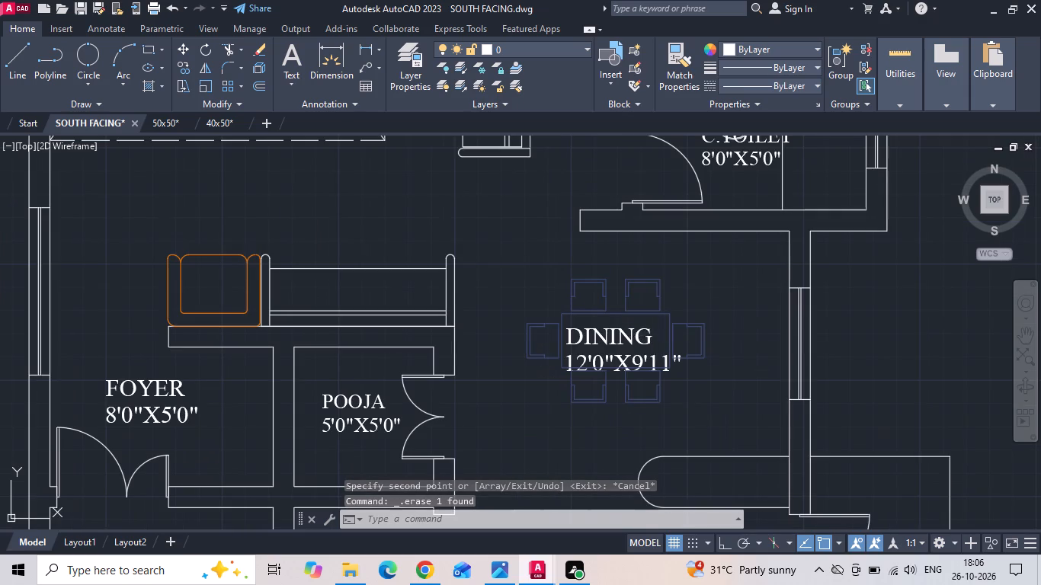
pyautogui.click(630, 344)
pyautogui.rightClick(629, 346)
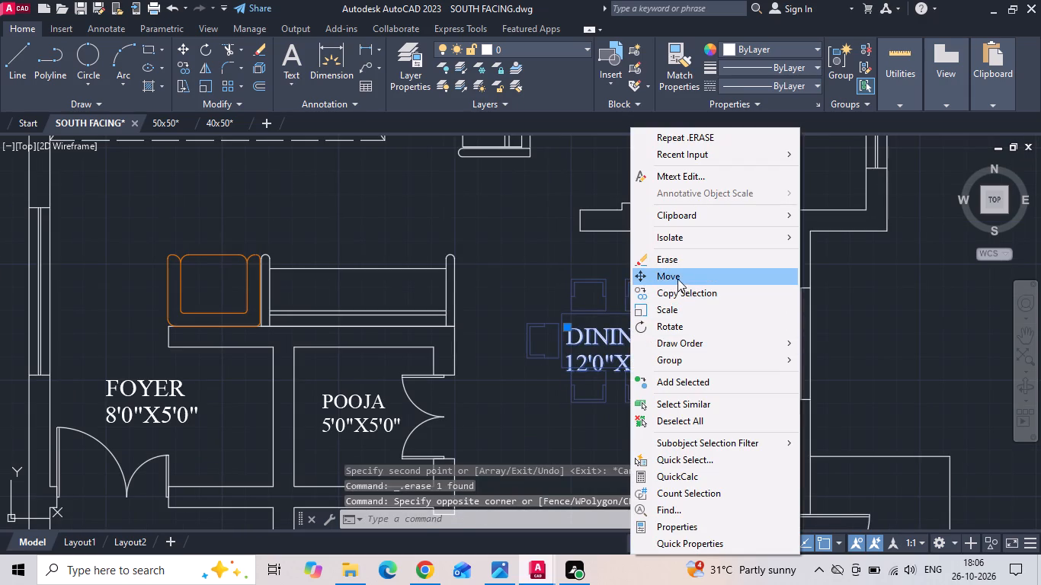
pyautogui.click(677, 279)
pyautogui.scroll(2, 682, 319)
pyautogui.moveTo(777, 318); pyautogui.dragTo(780, 308)
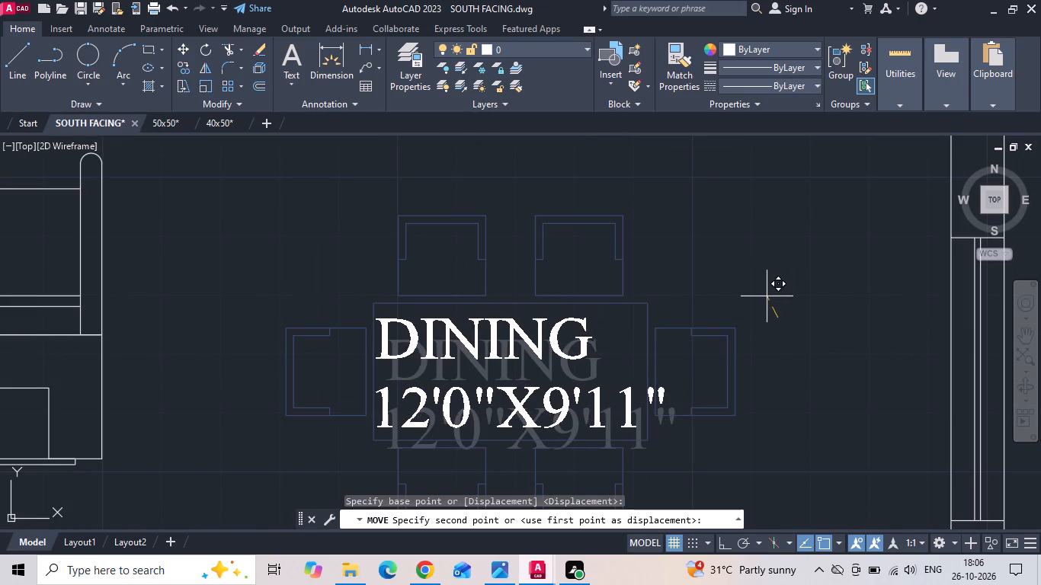
pyautogui.click(771, 294)
# Move the dining table set together with its label about 2' east in the dining area.
pyautogui.scroll(-3, 768, 286)
pyautogui.moveTo(626, 261); pyautogui.dragTo(633, 267)
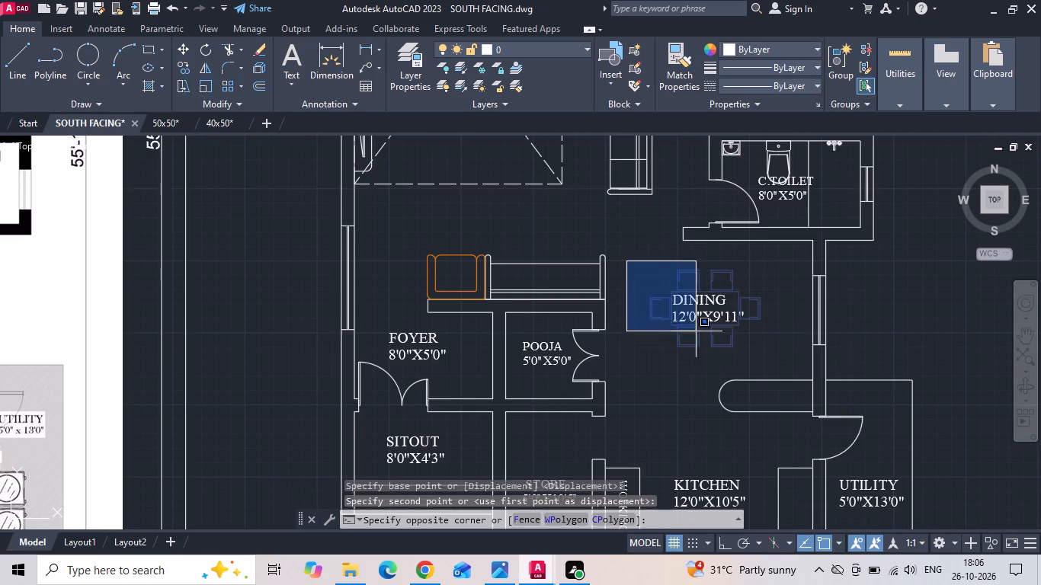
pyautogui.click(765, 363)
pyautogui.rightClick(765, 363)
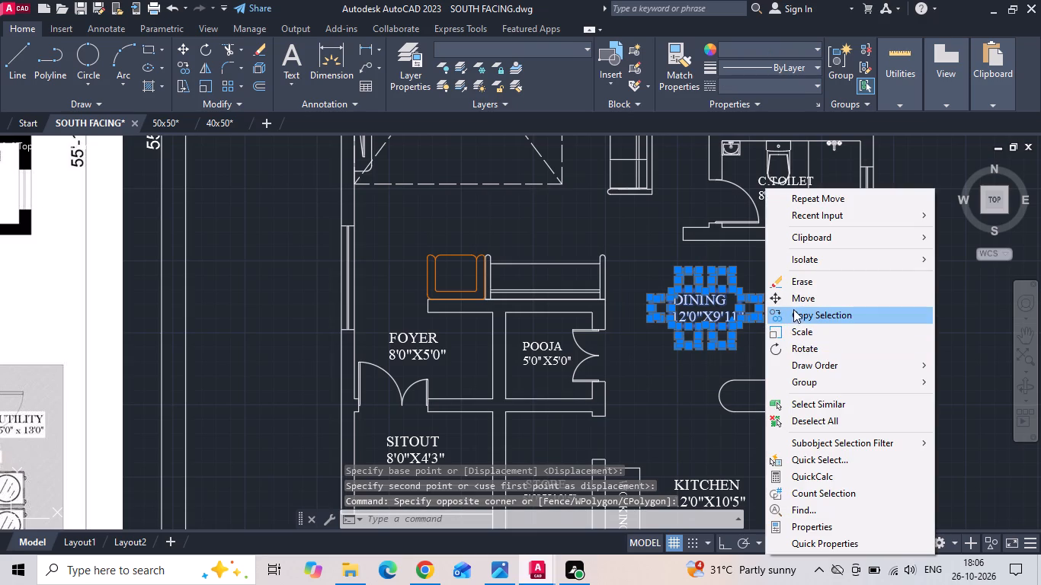
pyautogui.click(794, 299)
pyautogui.moveTo(786, 312); pyautogui.dragTo(660, 328, button='middle')
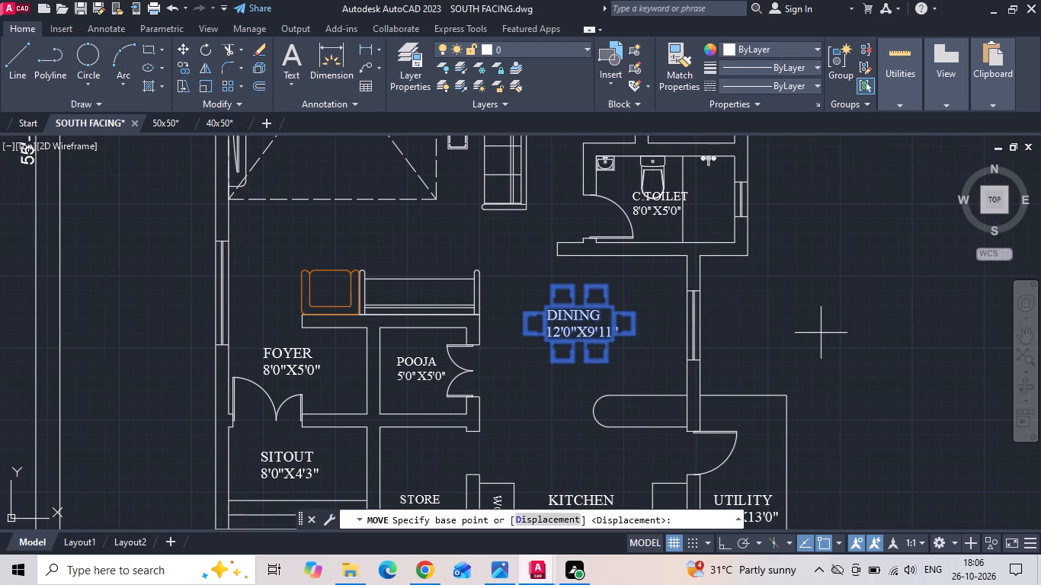
pyautogui.press('F8')
pyautogui.click(841, 340)
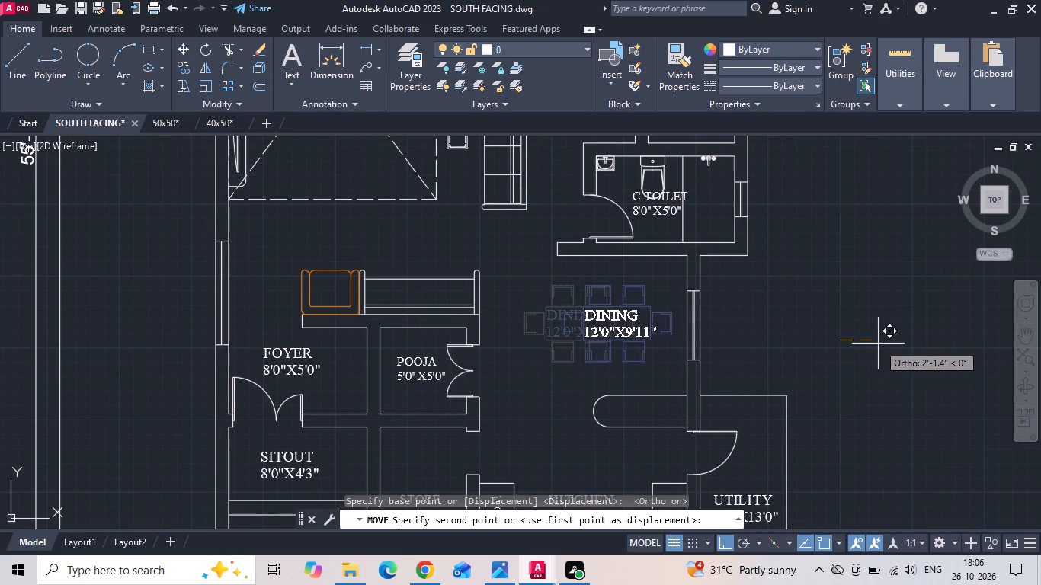
pyautogui.click(882, 344)
# Copy a yellow chair from the north-facing first floor balcony to the rounded breakfast counter in the south-facing plan.
pyautogui.scroll(-2, 856, 351)
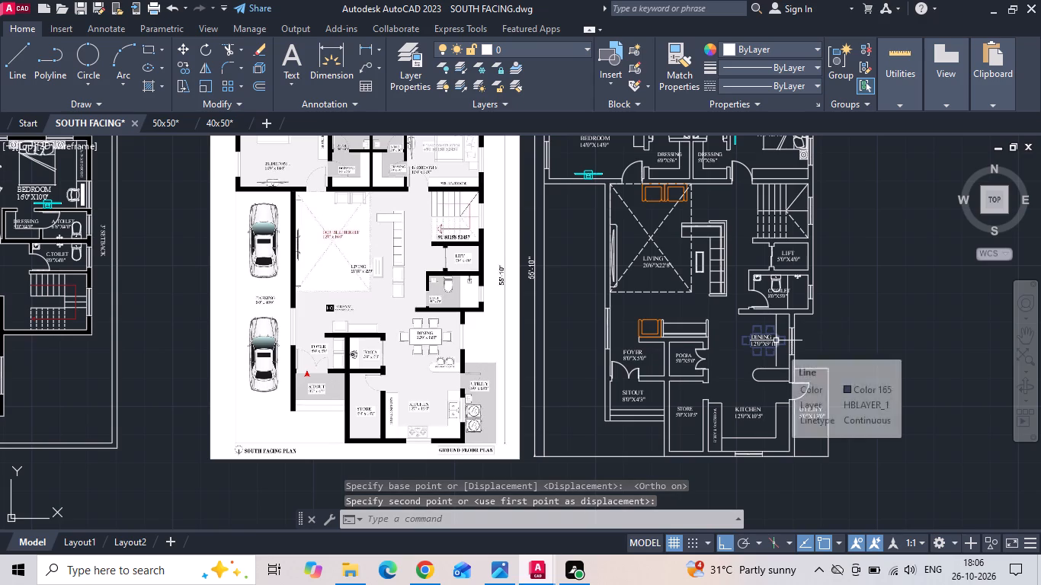
pyautogui.scroll(-1, 772, 364)
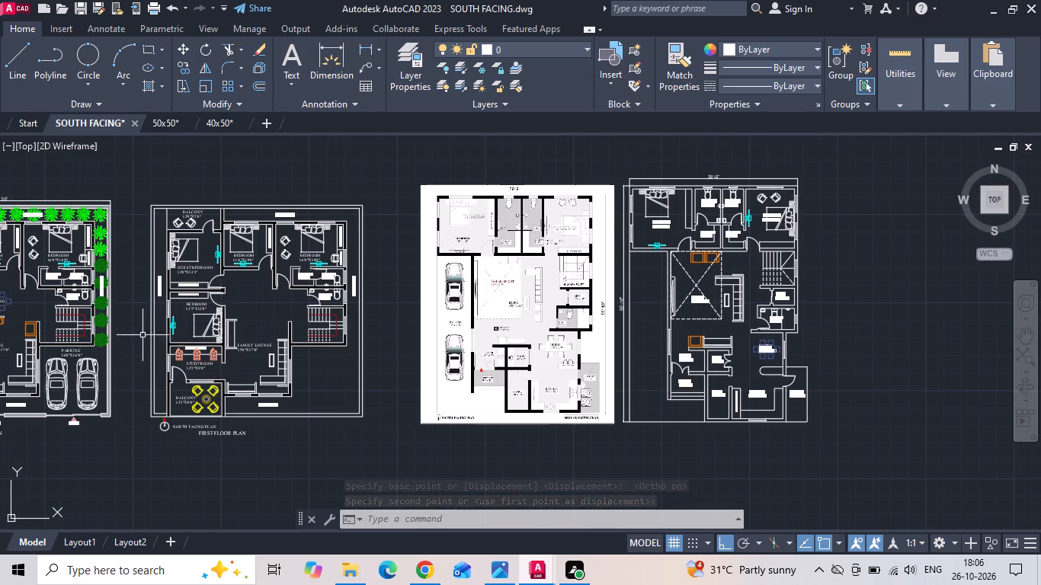
pyautogui.scroll(4, 176, 410)
pyautogui.click(253, 305)
pyautogui.rightClick(253, 305)
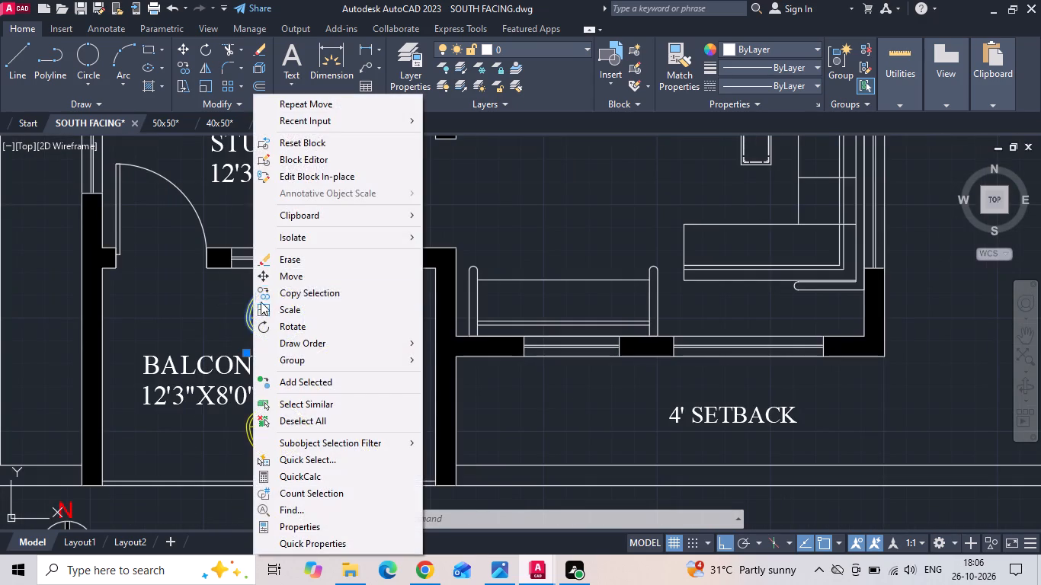
pyautogui.click(274, 285)
pyautogui.click(267, 312)
pyautogui.scroll(-4, 296, 395)
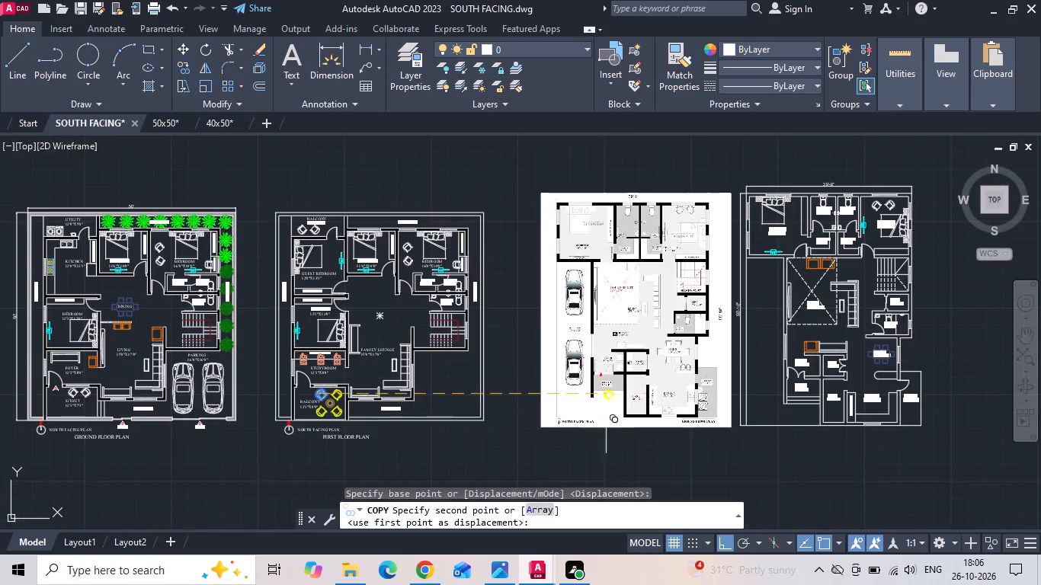
pyautogui.moveTo(695, 426); pyautogui.dragTo(528, 402, button='middle')
pyautogui.click(722, 542)
pyautogui.scroll(1, 725, 361)
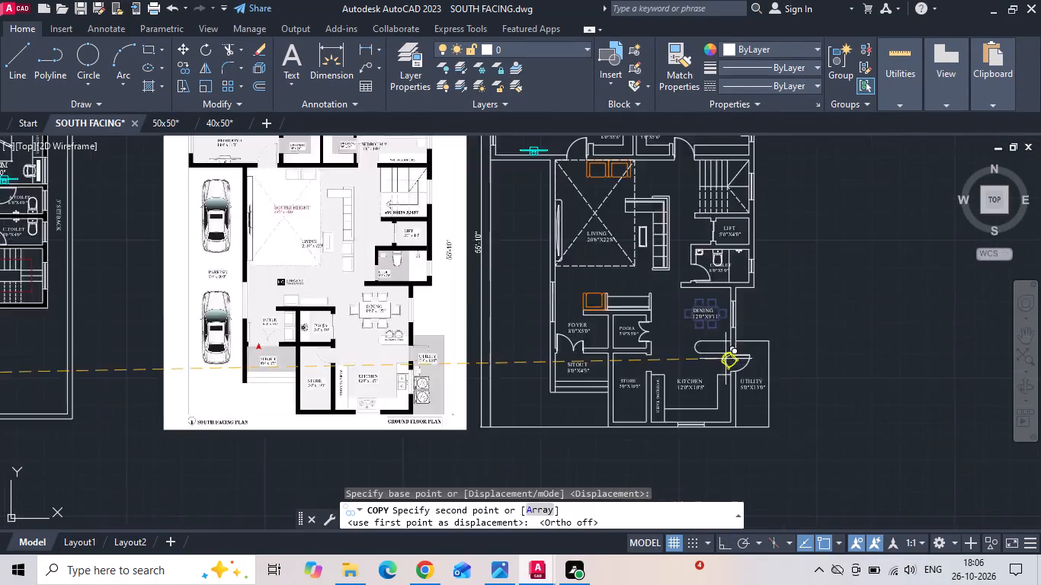
pyautogui.scroll(5, 725, 354)
pyautogui.click(571, 322)
pyautogui.press('Escape')
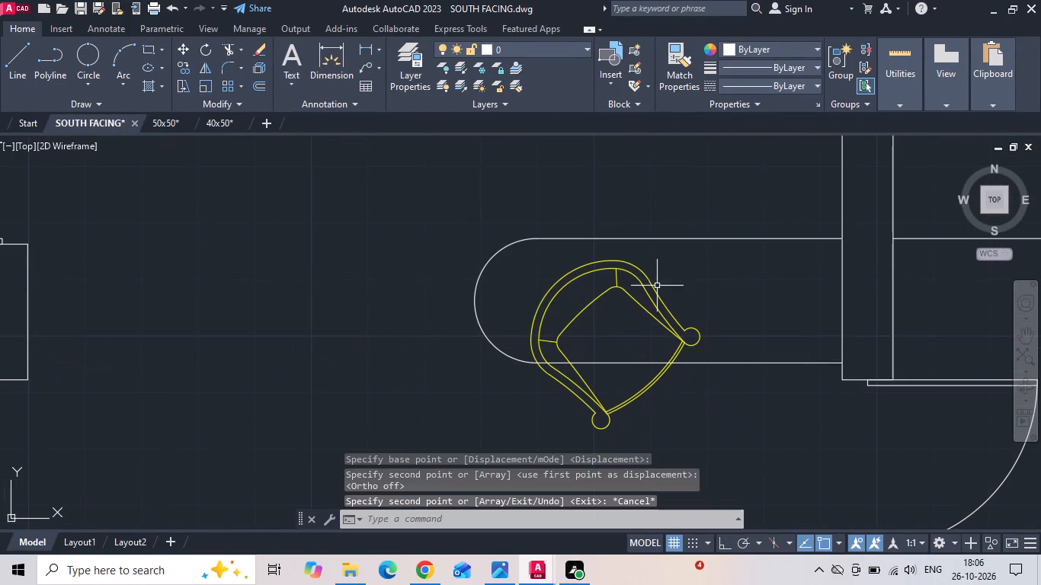
# Rotate the copied chair about the middle of its front edge so its front faces north.
pyautogui.click(657, 286)
pyautogui.click(629, 302)
pyautogui.rightClick(629, 302)
pyautogui.click(651, 334)
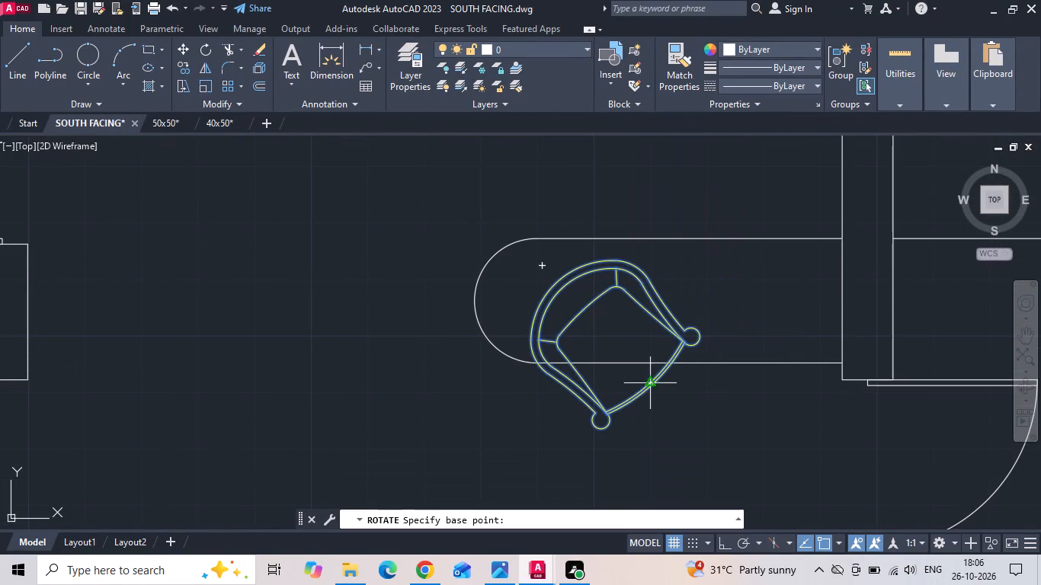
pyautogui.click(652, 389)
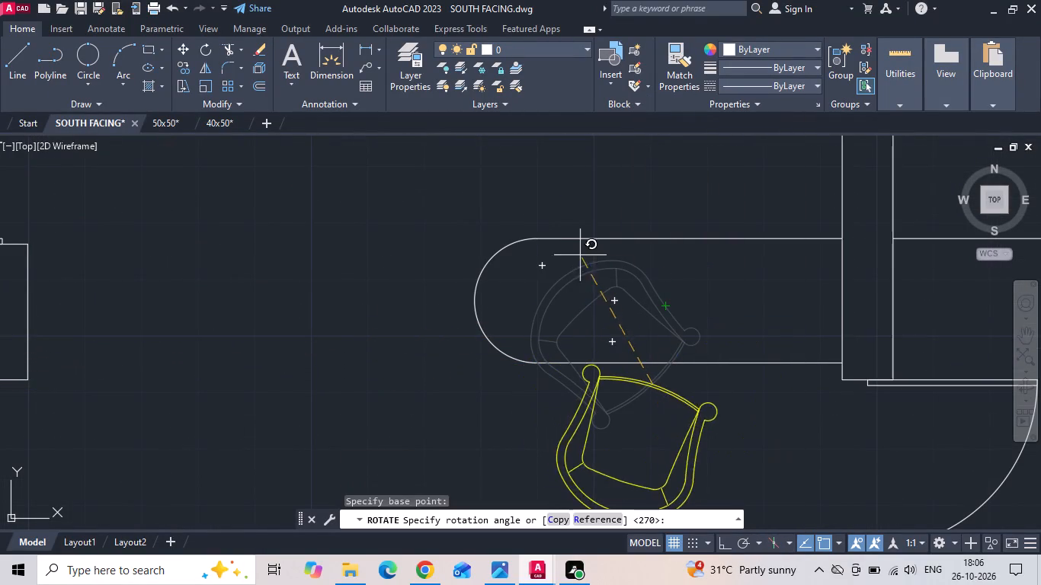
pyautogui.click(475, 229)
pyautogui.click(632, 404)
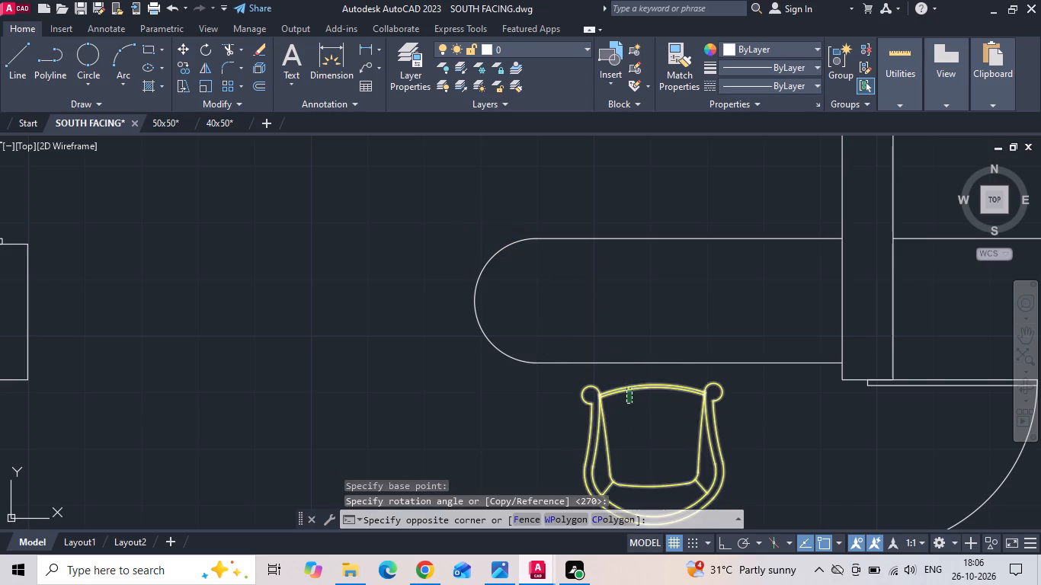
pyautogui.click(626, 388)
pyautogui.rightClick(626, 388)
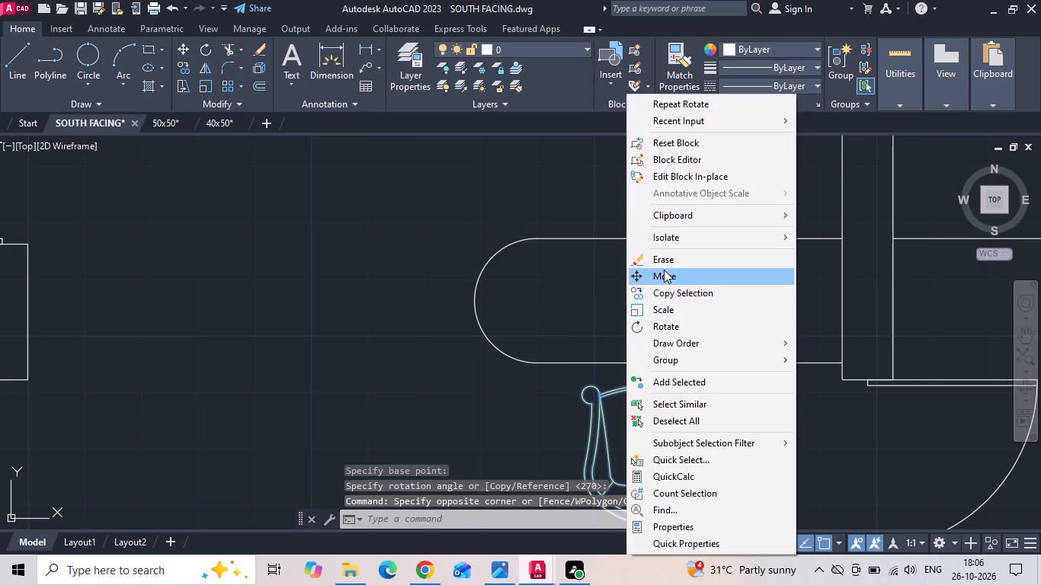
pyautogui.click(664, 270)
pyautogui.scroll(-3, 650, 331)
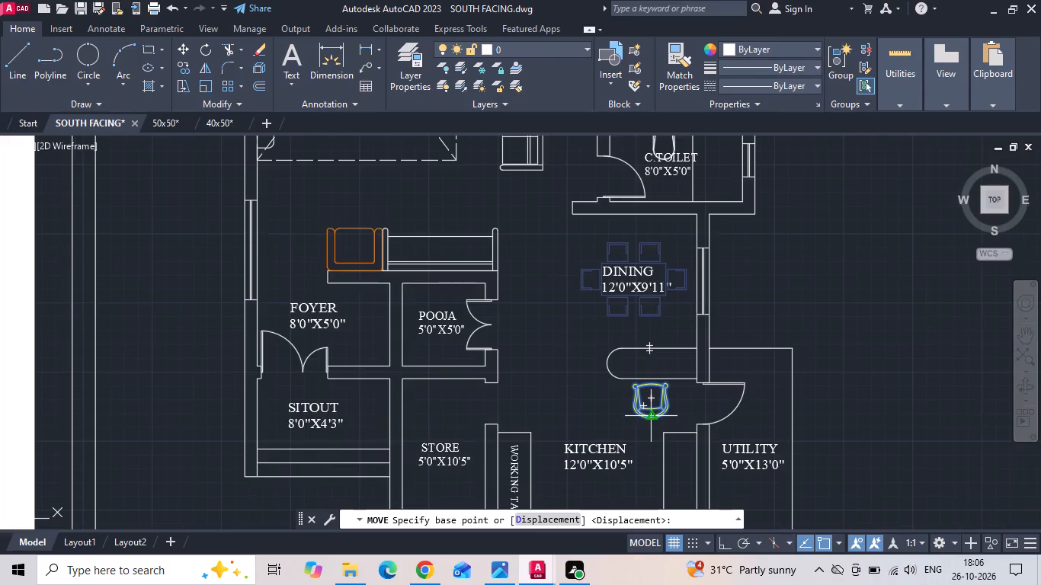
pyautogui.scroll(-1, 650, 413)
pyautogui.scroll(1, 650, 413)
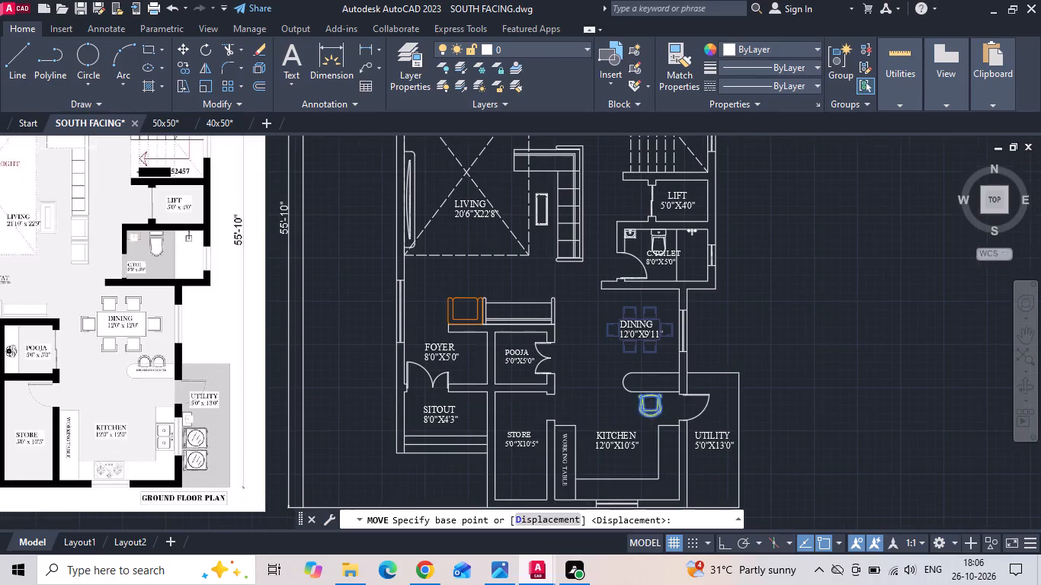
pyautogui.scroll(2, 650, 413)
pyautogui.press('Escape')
# Mirror the chair across a horizontal line through the breakfast counter onto its north side, erasing the source chair.
pyautogui.moveTo(697, 401); pyautogui.dragTo(661, 411)
pyautogui.click(616, 409)
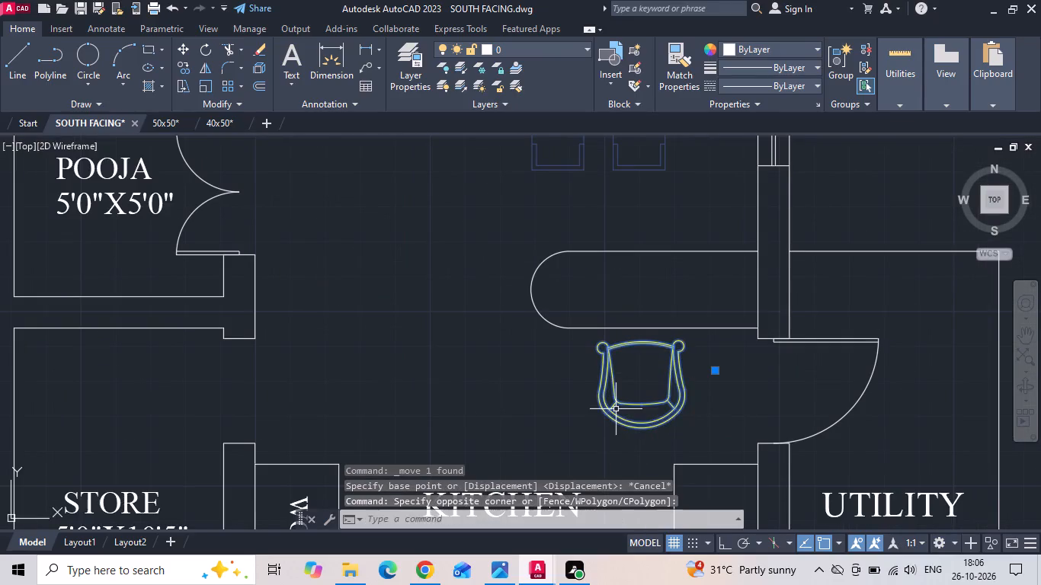
pyautogui.write('MI')
pyautogui.press('space')
pyautogui.moveTo(640, 302); pyautogui.dragTo(623, 301)
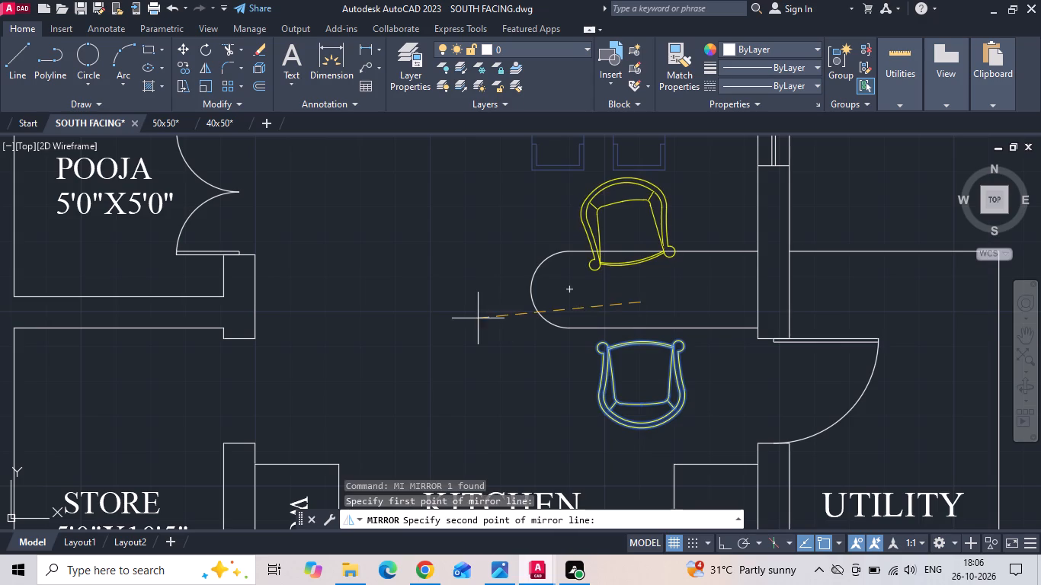
pyautogui.press('F8')
pyautogui.click(458, 324)
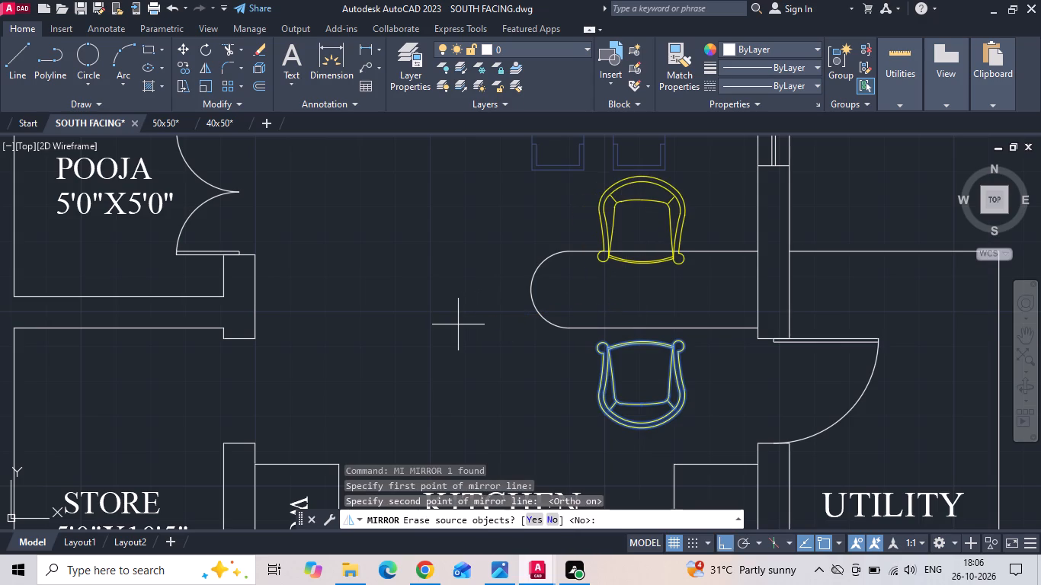
pyautogui.write('Y')
pyautogui.press('space')
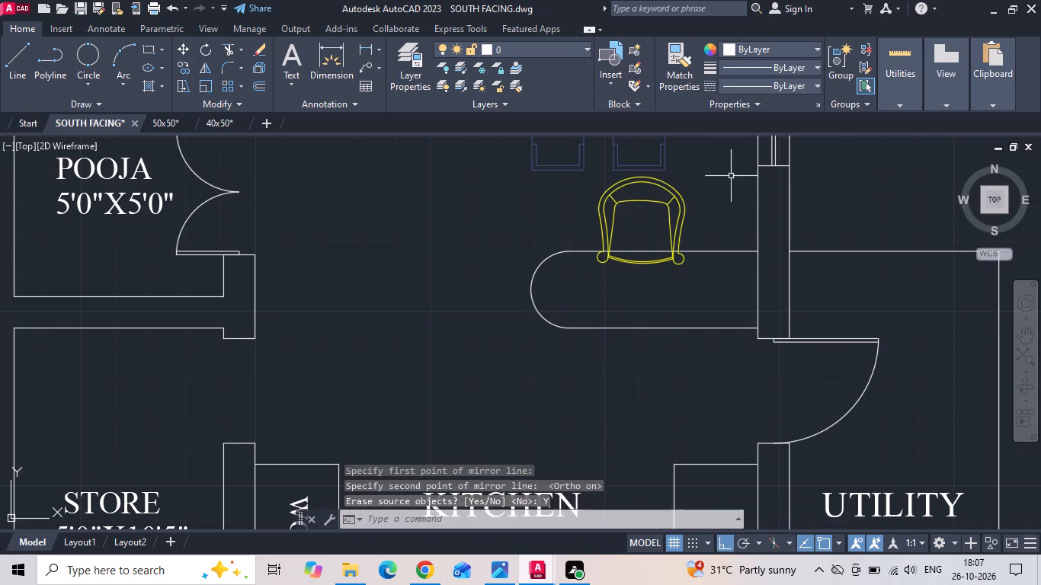
# Scale the mirrored chair down to a little over half its size, based near the middle of its backrest.
pyautogui.scroll(2, 674, 222)
pyautogui.moveTo(677, 255); pyautogui.dragTo(668, 337, button='middle')
pyautogui.moveTo(694, 301); pyautogui.dragTo(651, 303)
pyautogui.click(598, 298)
pyautogui.rightClick(598, 298)
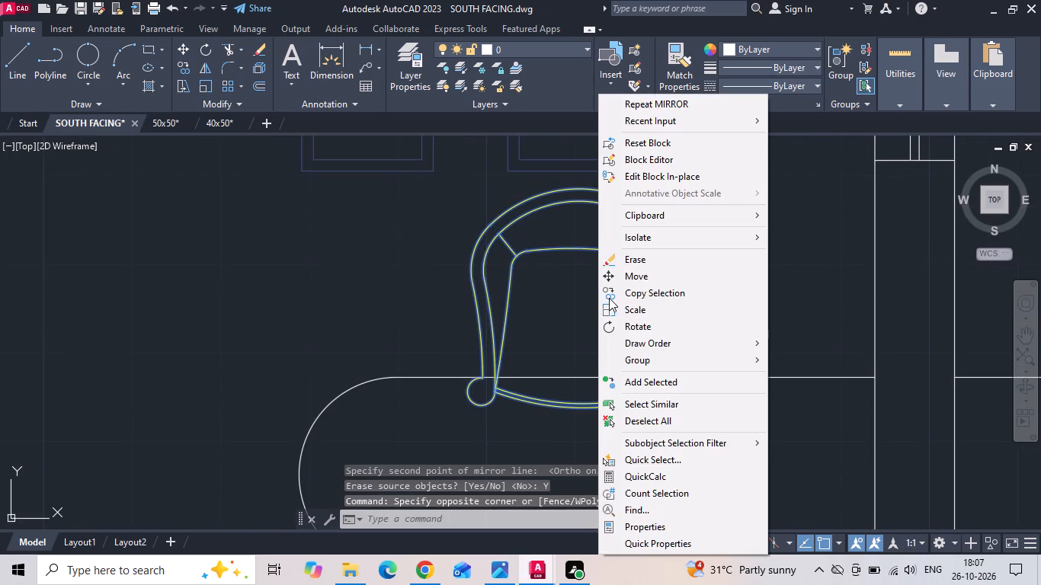
pyautogui.click(624, 305)
pyautogui.click(575, 247)
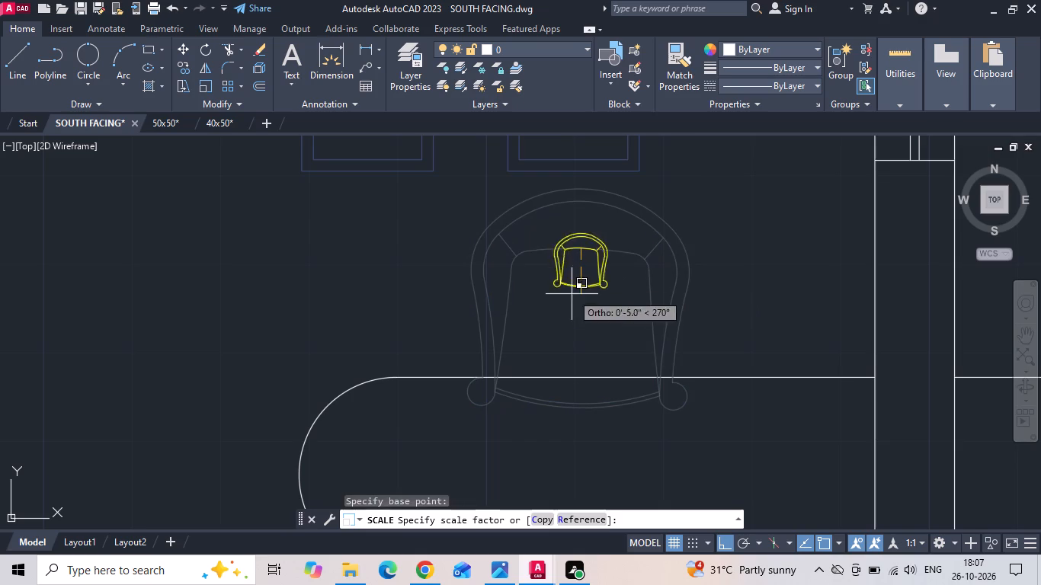
pyautogui.click(572, 358)
# Move the chair south and slightly west so its front overlaps the breakfast counter's north edge.
pyautogui.moveTo(697, 285); pyautogui.dragTo(676, 282)
pyautogui.click(578, 274)
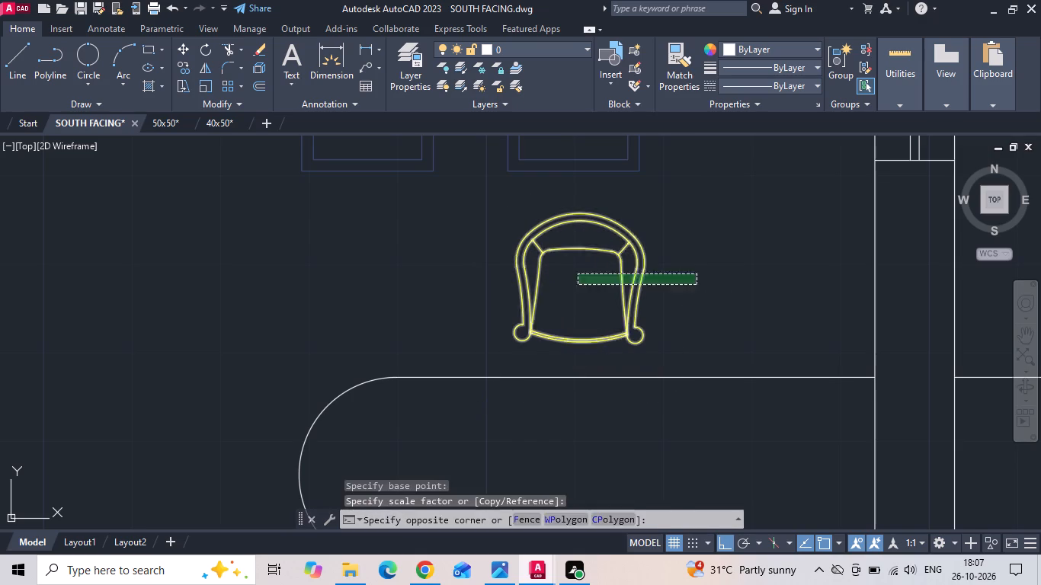
pyautogui.rightClick(578, 274)
pyautogui.click(597, 279)
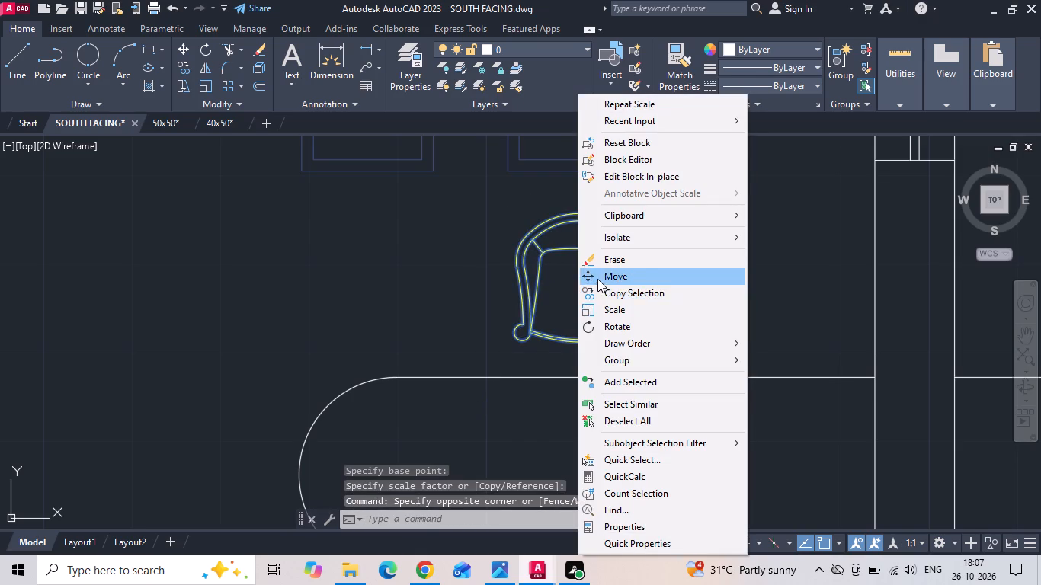
pyautogui.moveTo(595, 278); pyautogui.dragTo(588, 319)
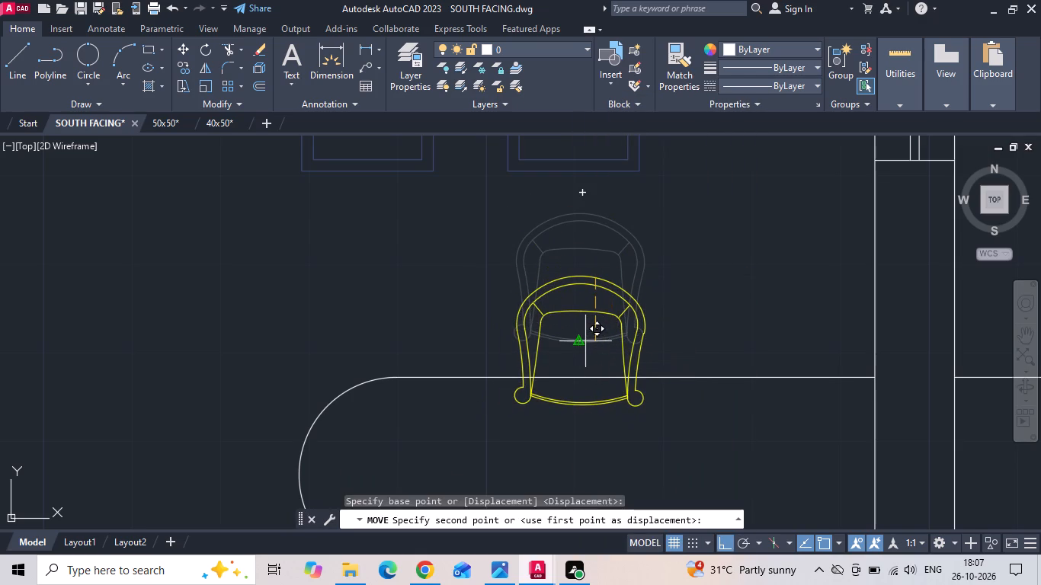
pyautogui.click(585, 341)
# Copy the chair about 1'-8" east along the breakfast counter's north edge.
pyautogui.moveTo(639, 296); pyautogui.dragTo(592, 298)
pyautogui.click(540, 305)
pyautogui.rightClick(540, 306)
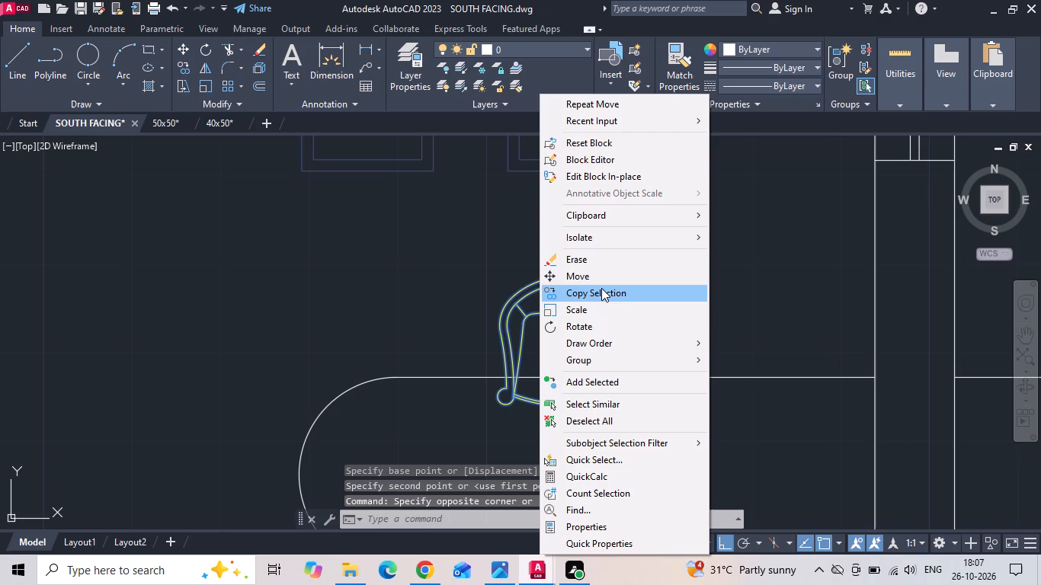
pyautogui.click(601, 288)
pyautogui.moveTo(661, 329); pyautogui.dragTo(703, 331)
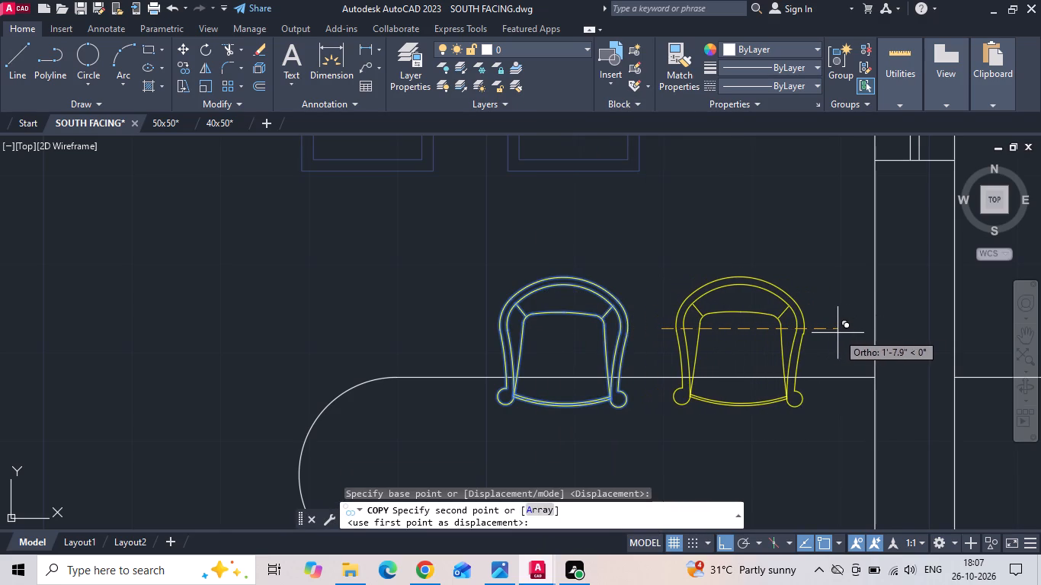
pyautogui.click(838, 333)
pyautogui.press('Escape')
# Move both counter chairs together slightly west along the breakfast counter.
pyautogui.moveTo(807, 286); pyautogui.dragTo(767, 290)
pyautogui.click(538, 304)
pyautogui.rightClick(538, 304)
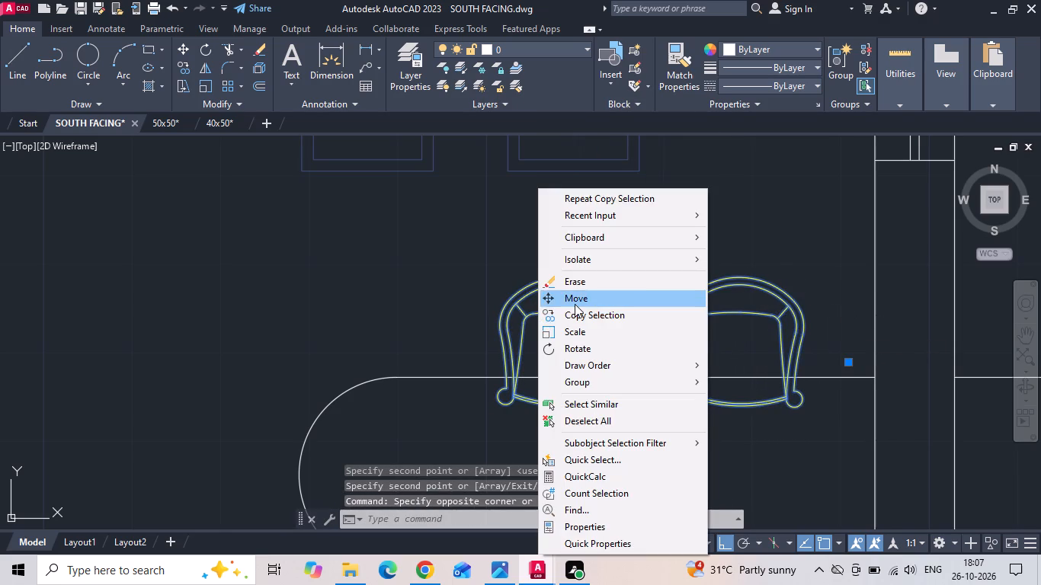
pyautogui.click(575, 304)
pyautogui.click(655, 251)
pyautogui.click(615, 250)
# Scale both counter chairs up slightly together, based at the middle of the west chair's seat.
pyautogui.moveTo(715, 255); pyautogui.dragTo(664, 286)
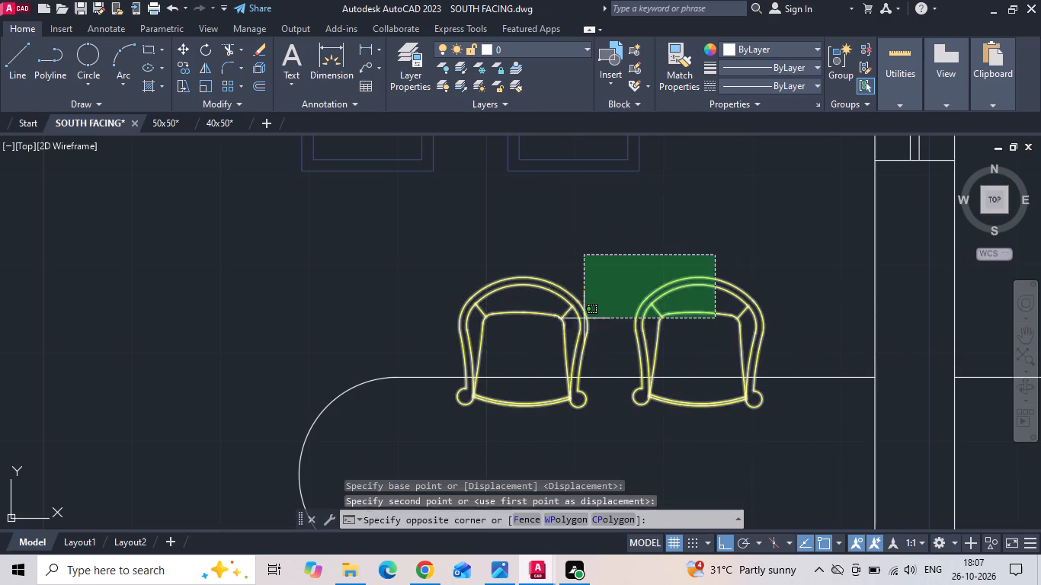
pyautogui.click(550, 331)
pyautogui.rightClick(550, 331)
pyautogui.click(592, 331)
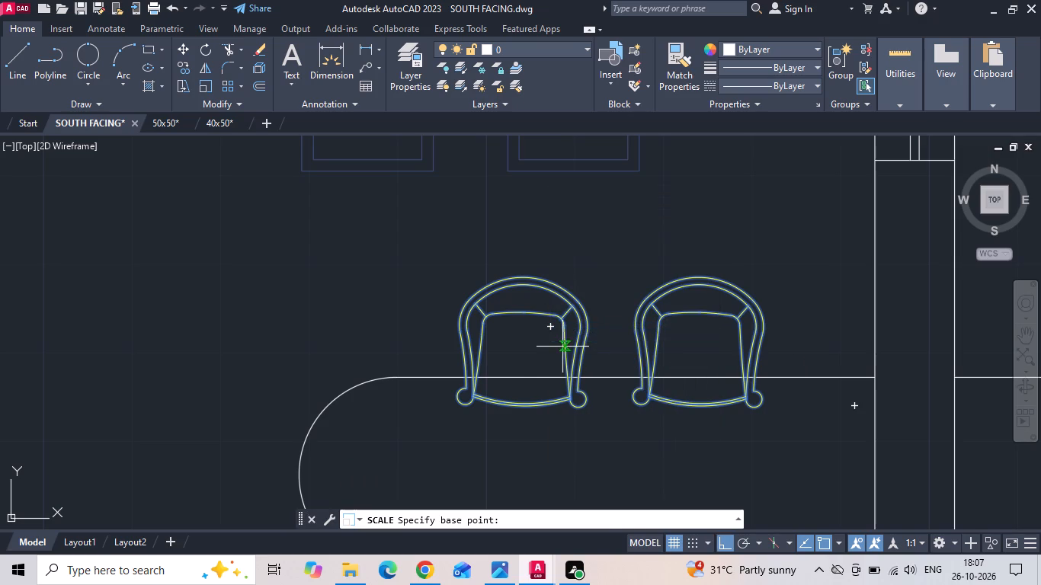
pyautogui.click(523, 354)
pyautogui.moveTo(540, 495); pyautogui.dragTo(530, 465, button='middle')
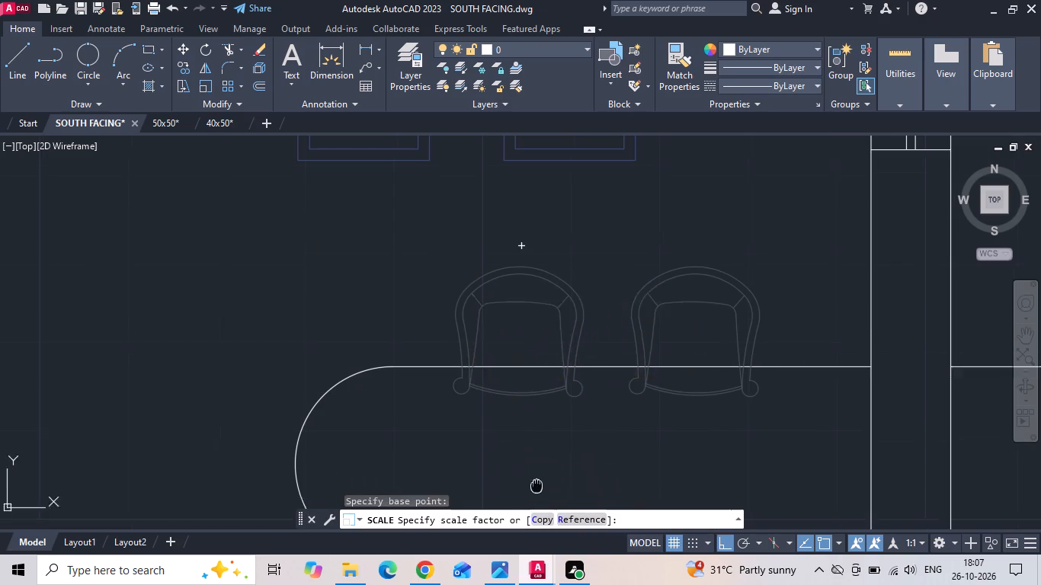
pyautogui.moveTo(530, 465); pyautogui.dragTo(514, 381, button='middle')
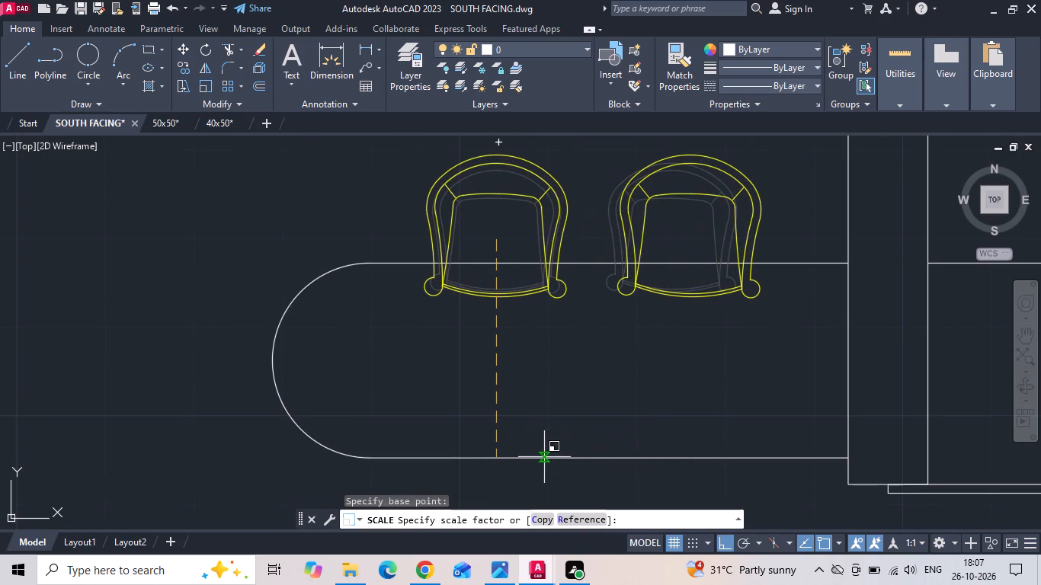
pyautogui.click(545, 464)
# Examine the furnished plans in the 40x50 and 50x50 drawings, and return to the SOUTH FACING drawing.
pyautogui.scroll(-4, 633, 352)
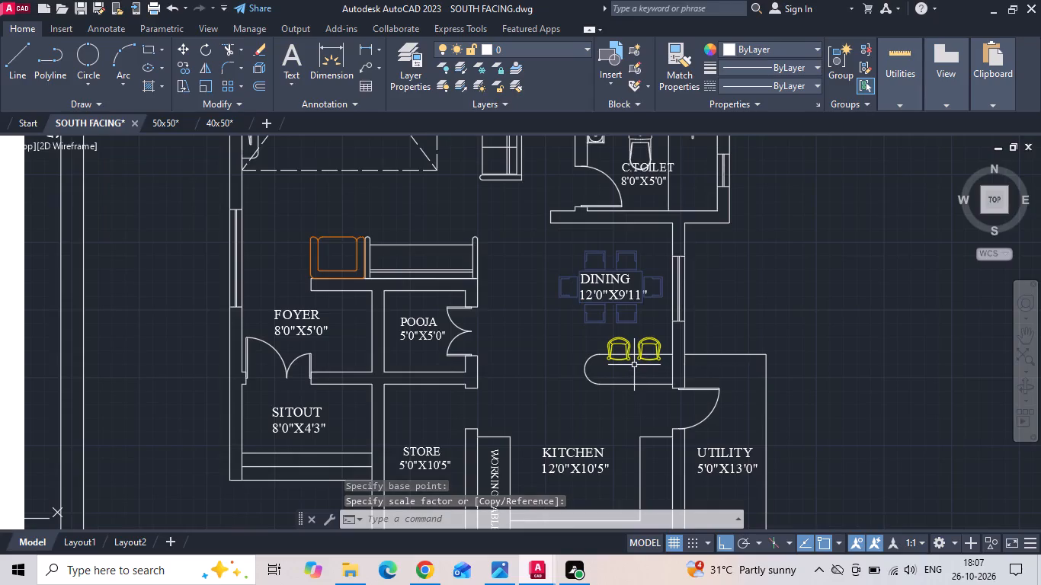
pyautogui.scroll(-3, 634, 365)
pyautogui.scroll(1, 101, 368)
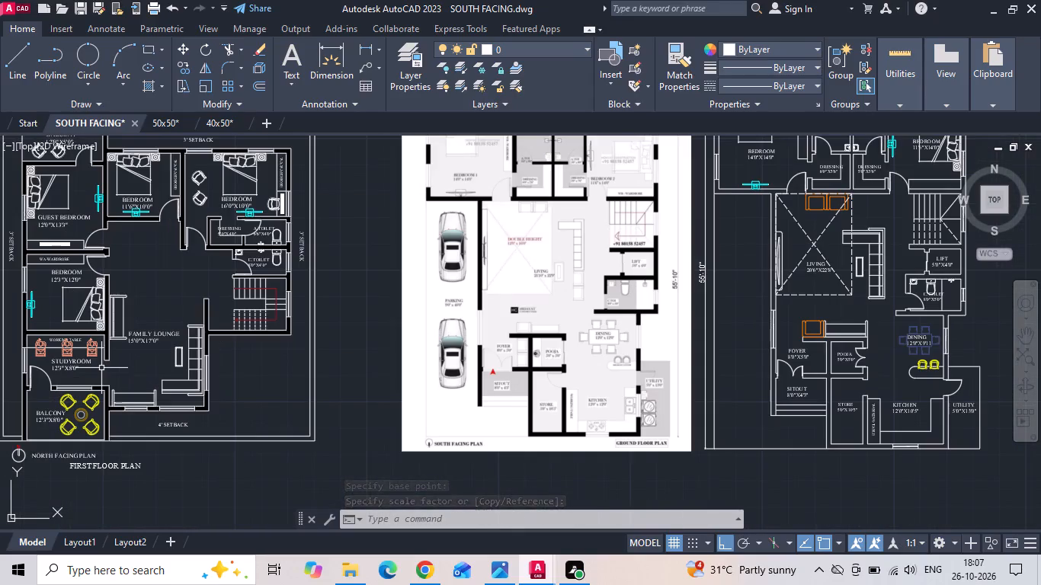
pyautogui.click(168, 128)
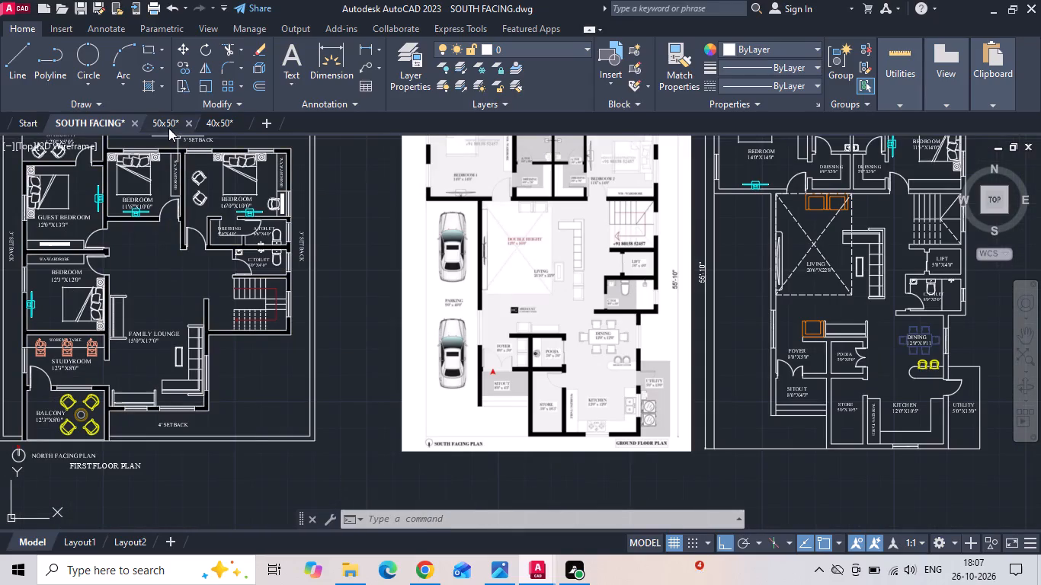
pyautogui.click(228, 123)
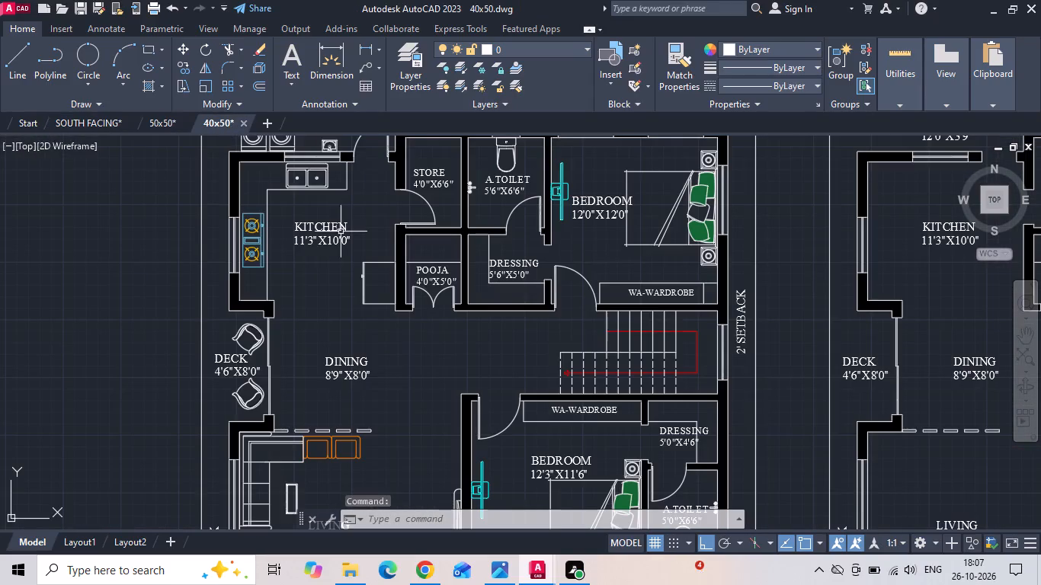
pyautogui.scroll(-2, 357, 301)
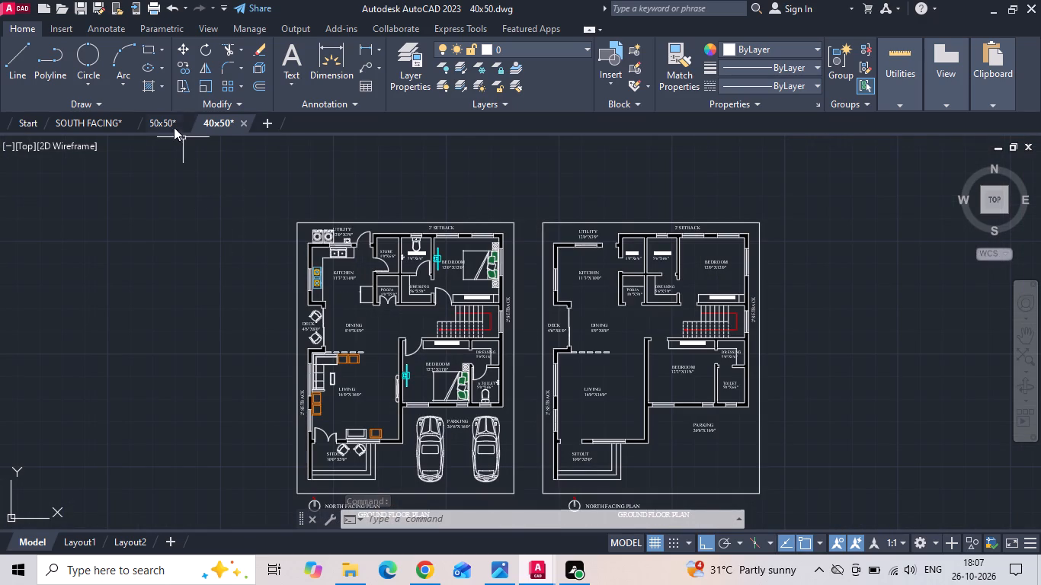
pyautogui.click(171, 126)
pyautogui.scroll(2, 335, 331)
pyautogui.scroll(2, 482, 307)
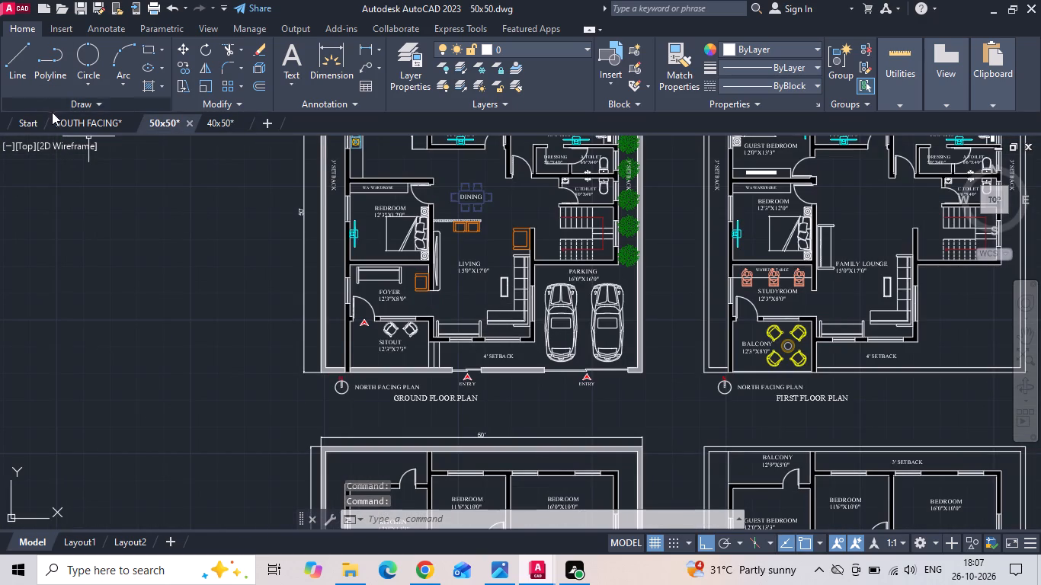
pyautogui.click(72, 123)
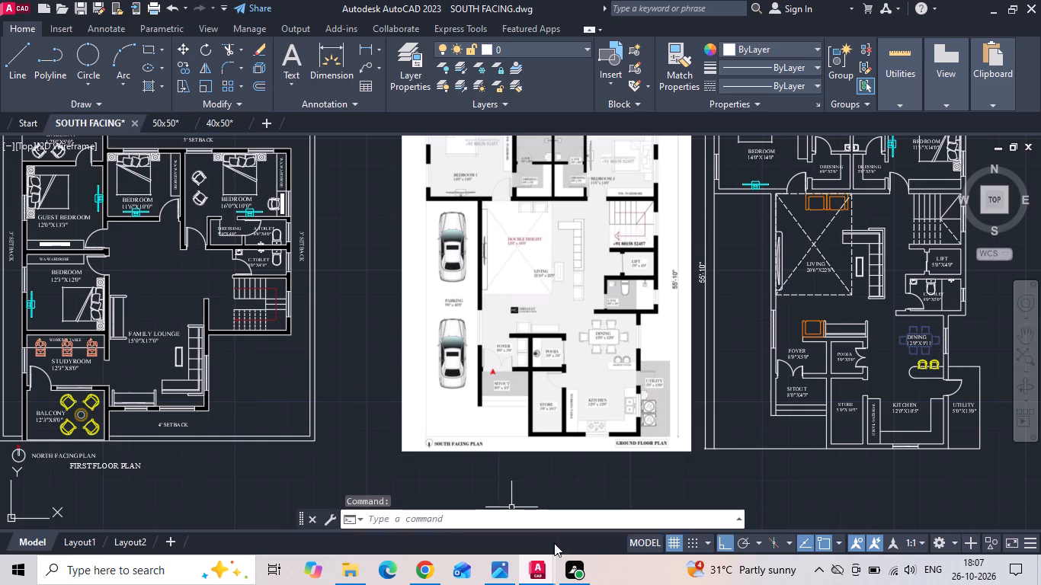
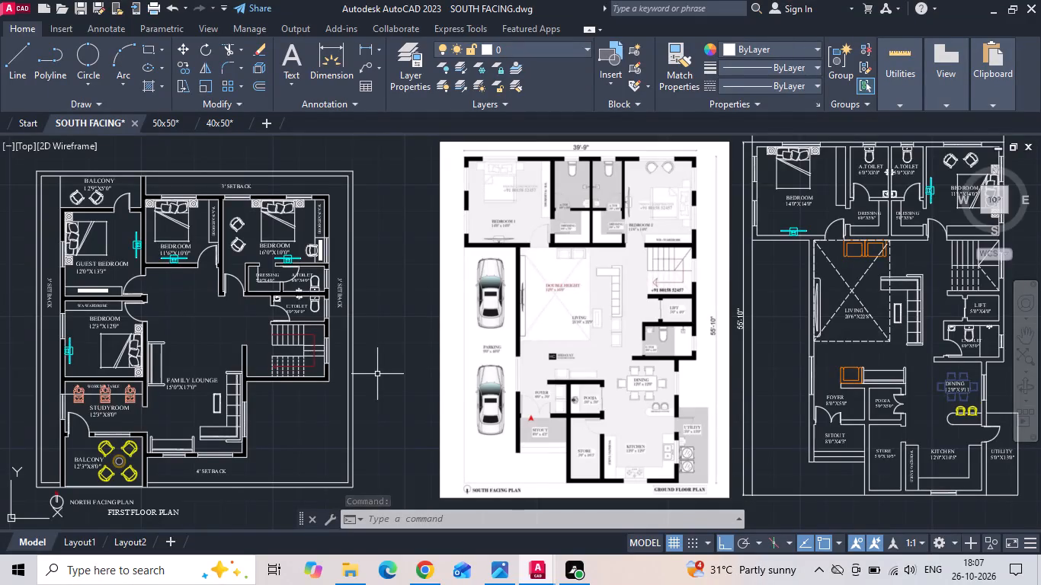
# Copy the west car from the north-facing ground floor plan's parking into the new plan's parking strip, beside the foyer and sitout.
pyautogui.scroll(-1, 377, 374)
pyautogui.scroll(1, 698, 327)
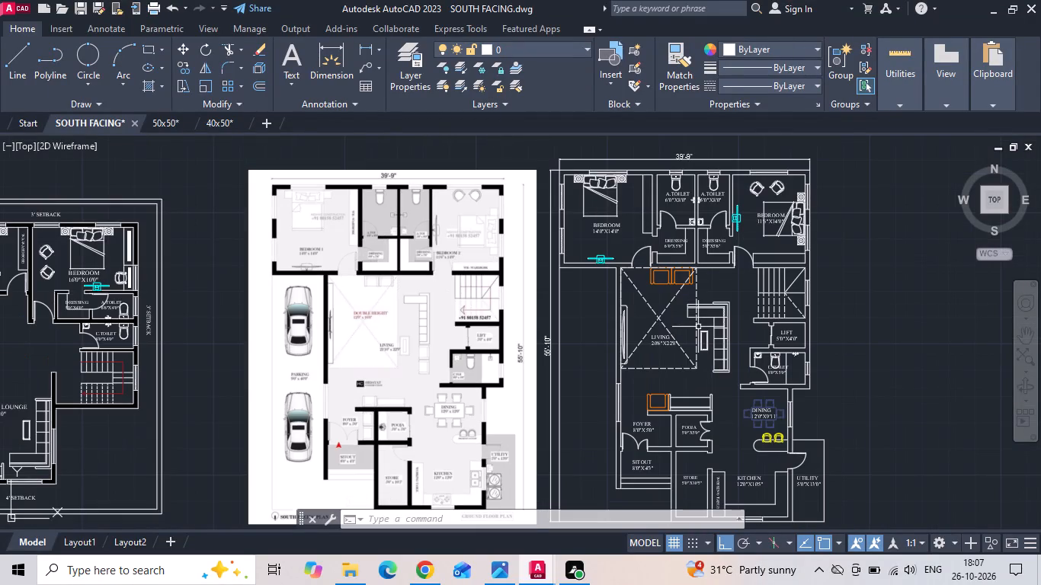
pyautogui.scroll(-1, 698, 327)
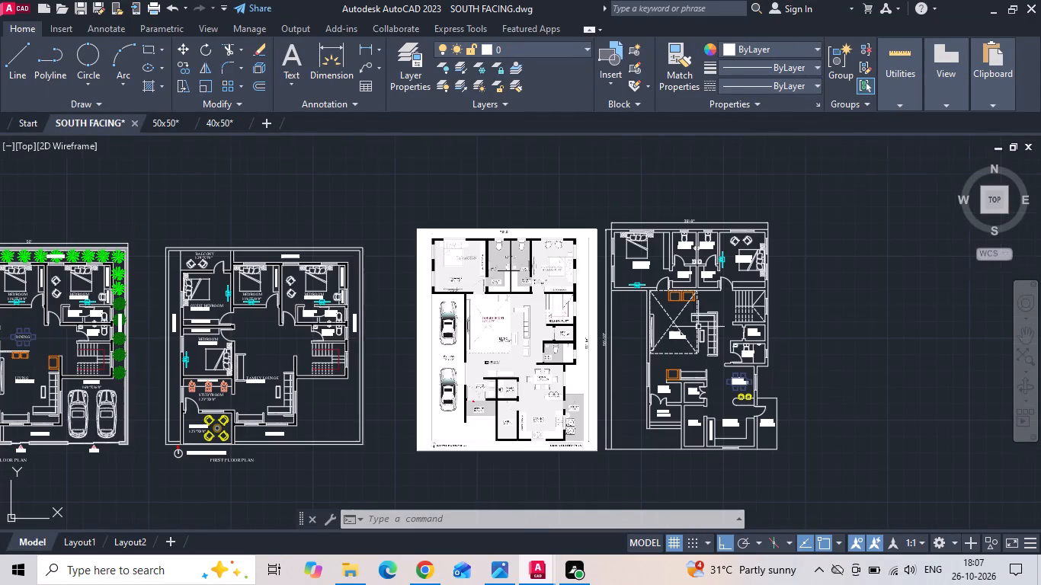
pyautogui.click(81, 411)
pyautogui.rightClick(81, 411)
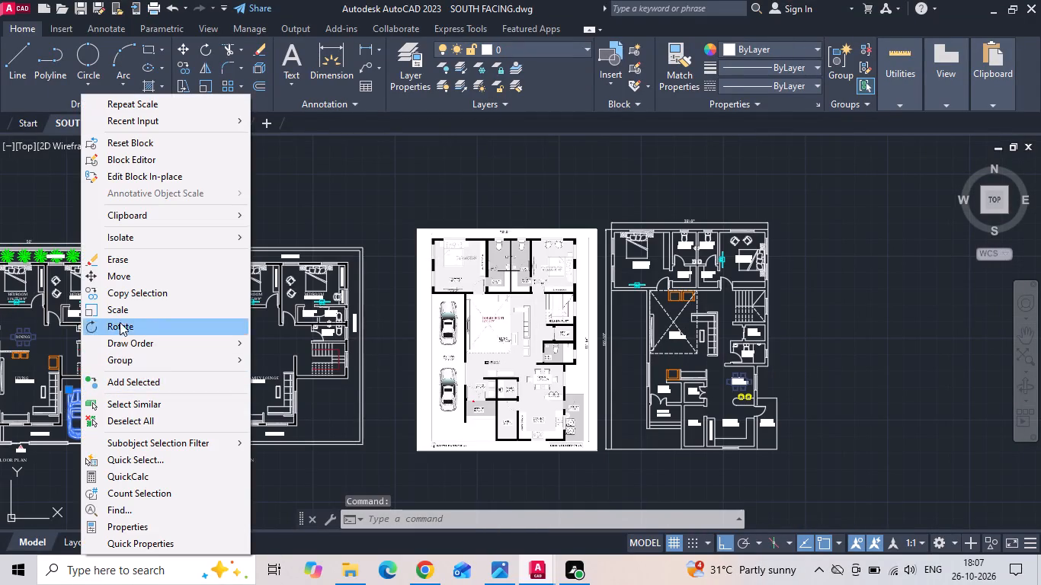
pyautogui.click(129, 299)
pyautogui.moveTo(94, 401); pyautogui.dragTo(104, 406)
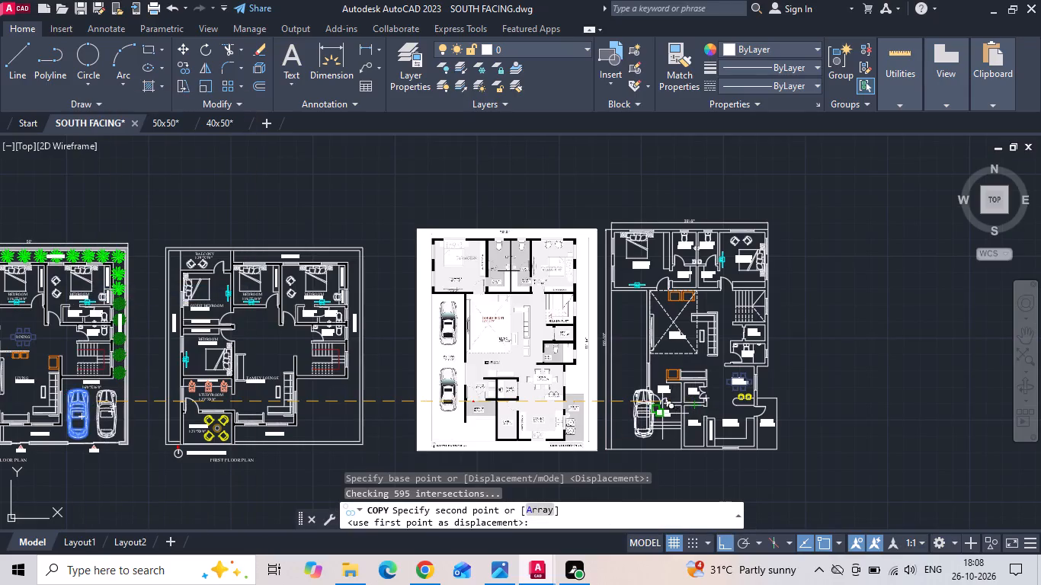
pyautogui.scroll(2, 660, 414)
pyautogui.press('F8')
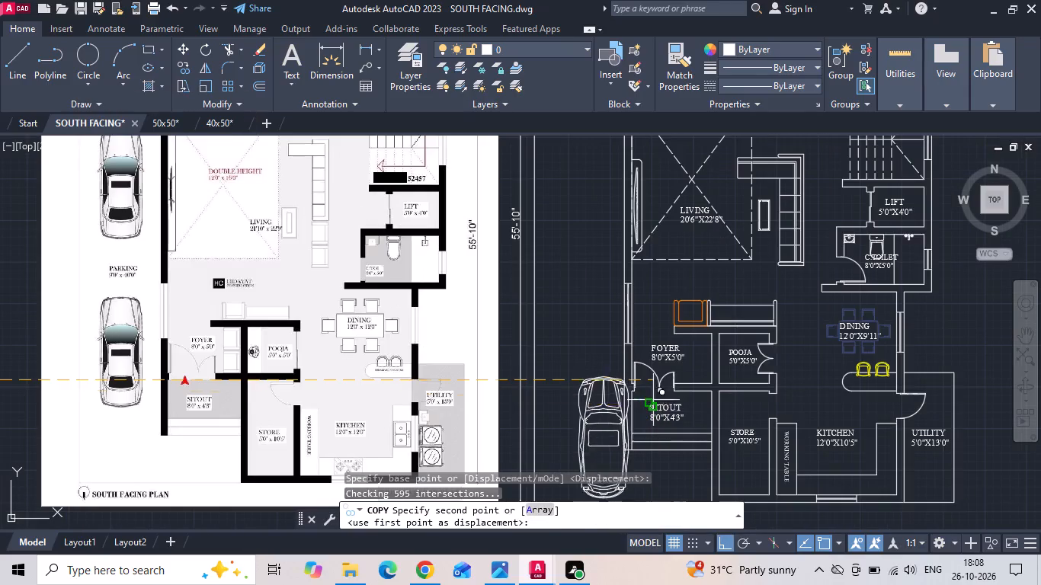
pyautogui.click(622, 371)
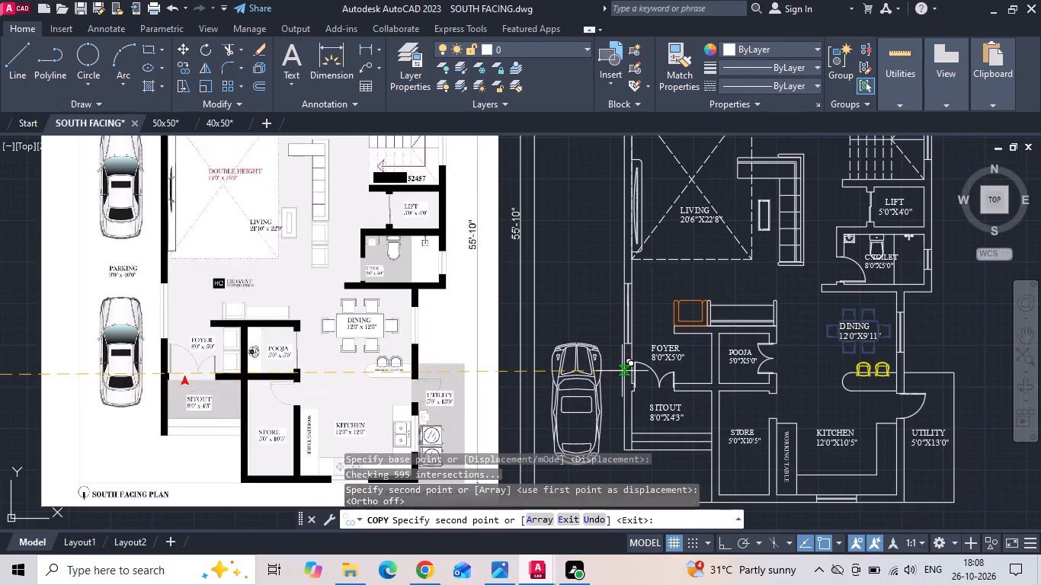
pyautogui.press('Escape')
# Copy the parked car straight north within the parking strip, placing the second car alongside the living area.
pyautogui.moveTo(615, 356); pyautogui.dragTo(606, 355)
pyautogui.click(553, 318)
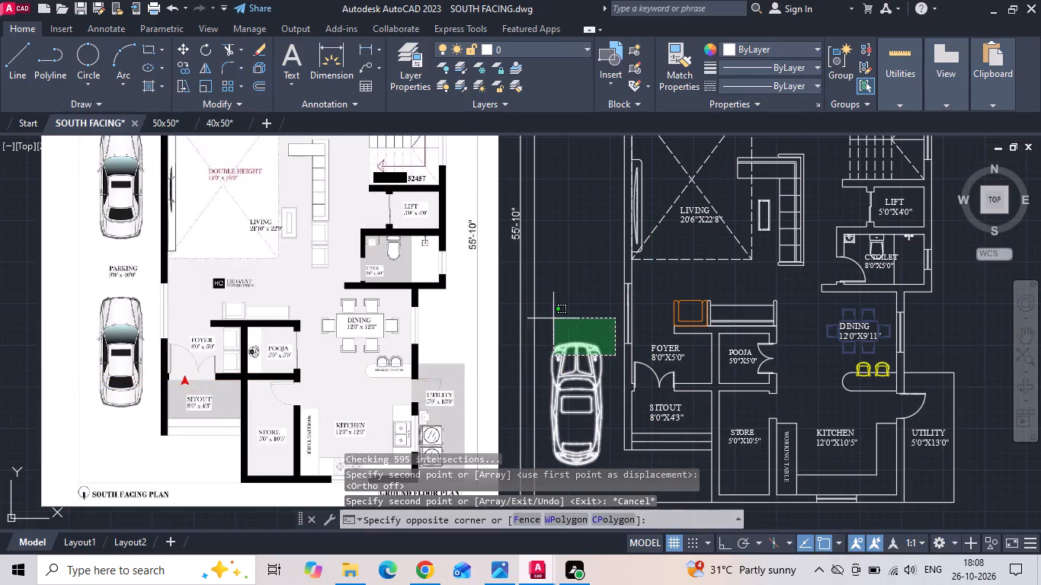
pyautogui.rightClick(556, 318)
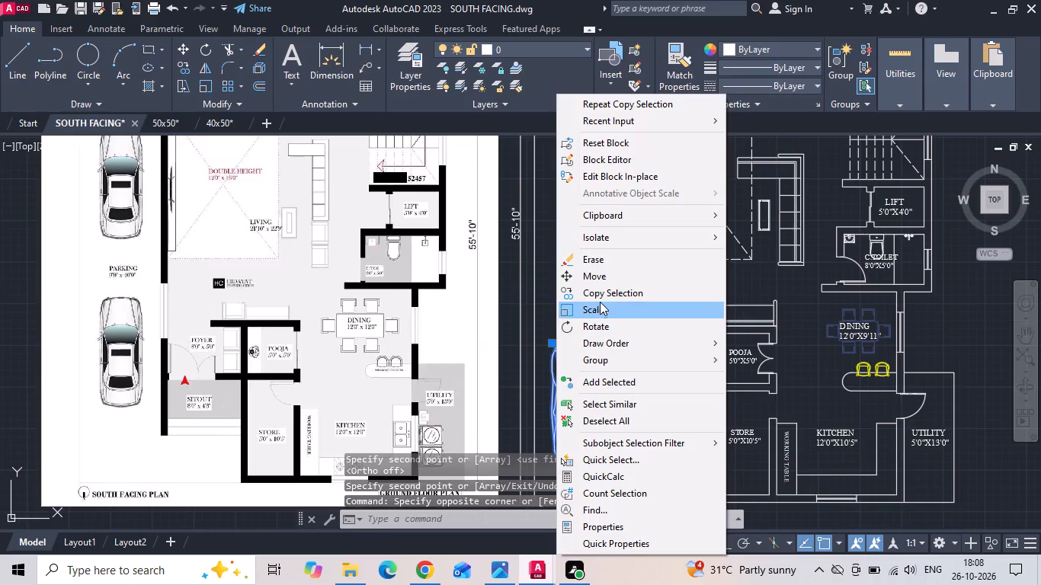
pyautogui.click(600, 301)
pyautogui.press('F8')
pyautogui.scroll(-1, 576, 402)
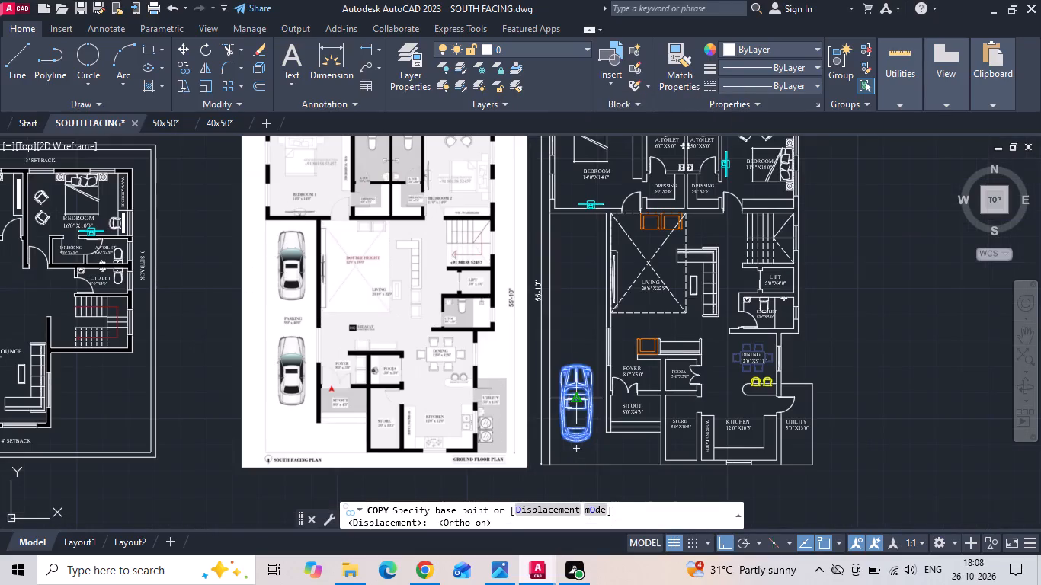
pyautogui.click(575, 401)
pyautogui.click(586, 276)
pyautogui.press('Escape')
# Copy the PARKING label from the north-facing ground floor plan to the space between the two cars in the new plan.
pyautogui.scroll(-1, 598, 299)
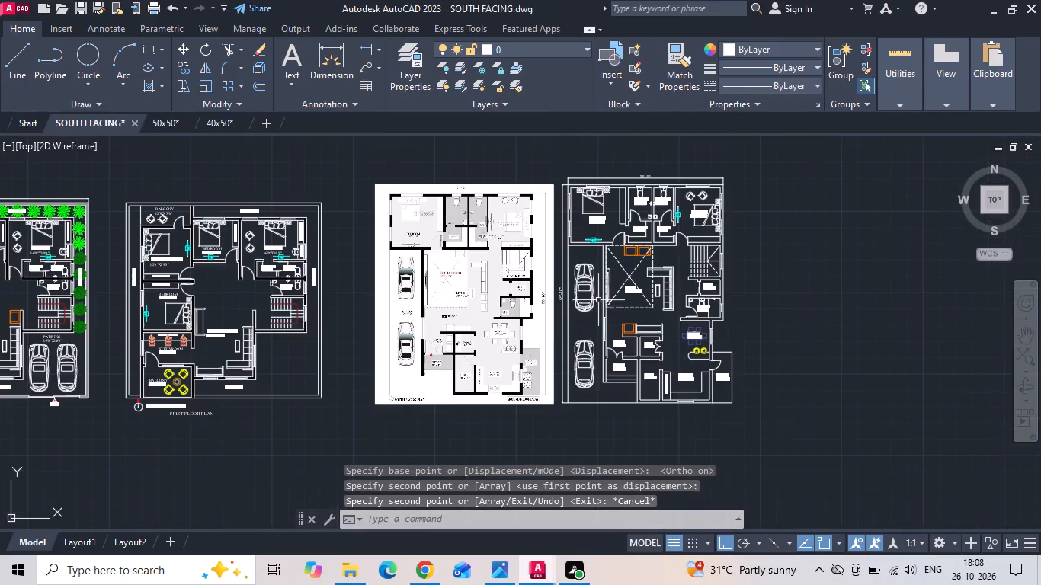
pyautogui.click(43, 338)
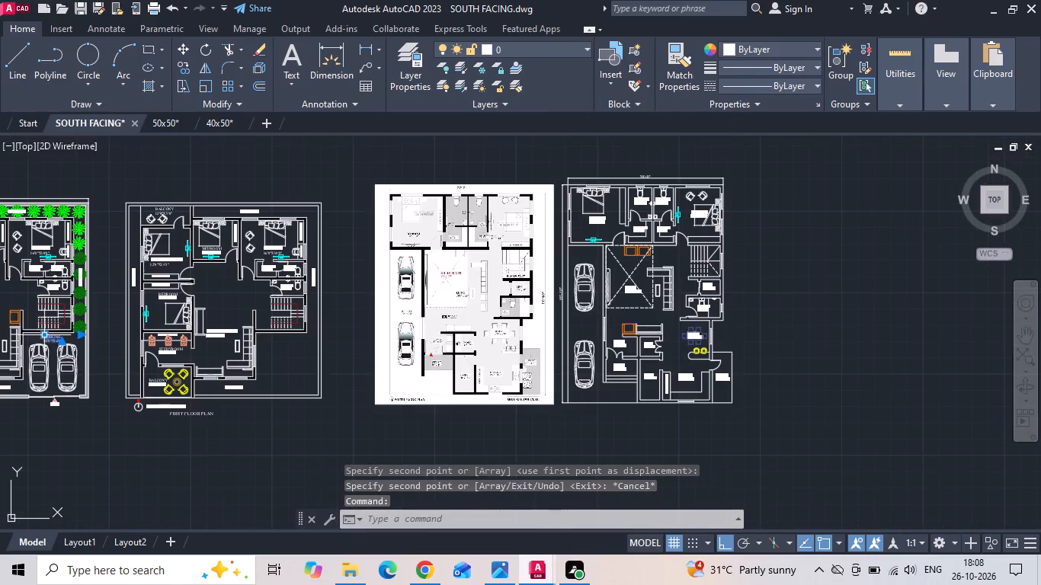
pyautogui.rightClick(45, 339)
pyautogui.click(107, 301)
pyautogui.click(81, 350)
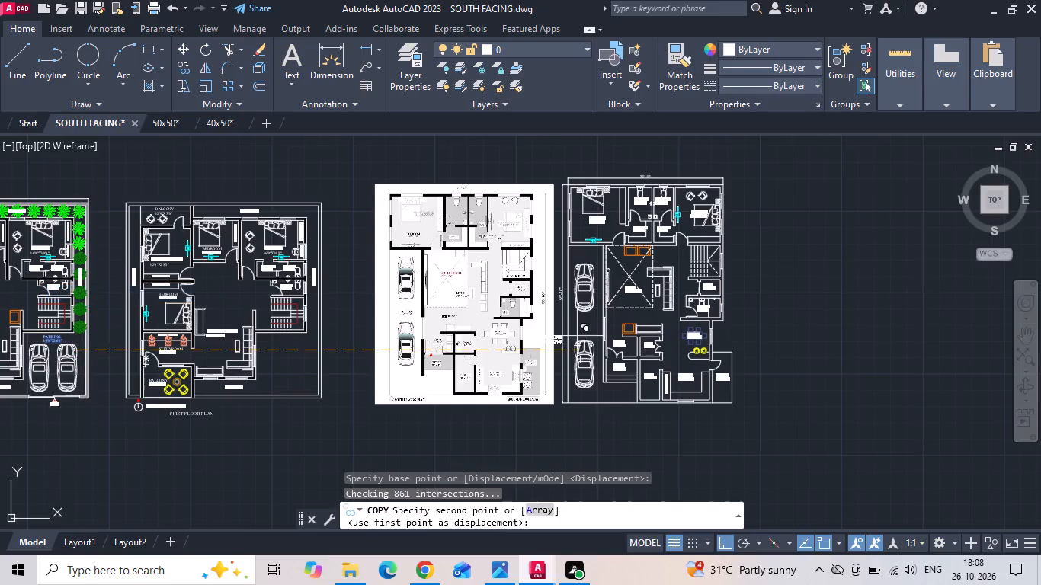
pyautogui.scroll(1, 609, 308)
pyautogui.press('F8')
pyautogui.scroll(1, 599, 354)
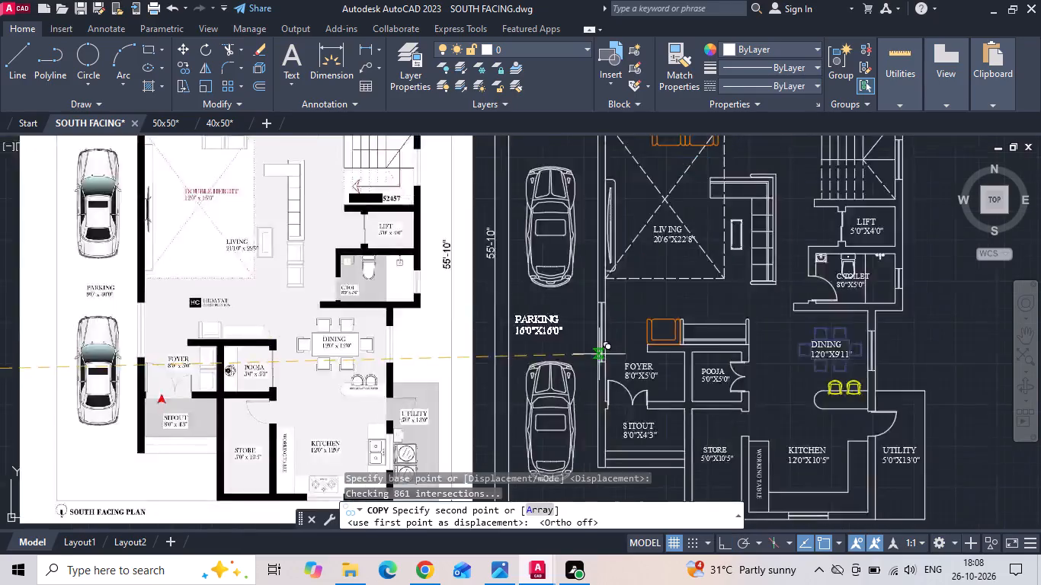
pyautogui.scroll(2, 599, 354)
pyautogui.click(652, 344)
pyautogui.scroll(-1, 625, 368)
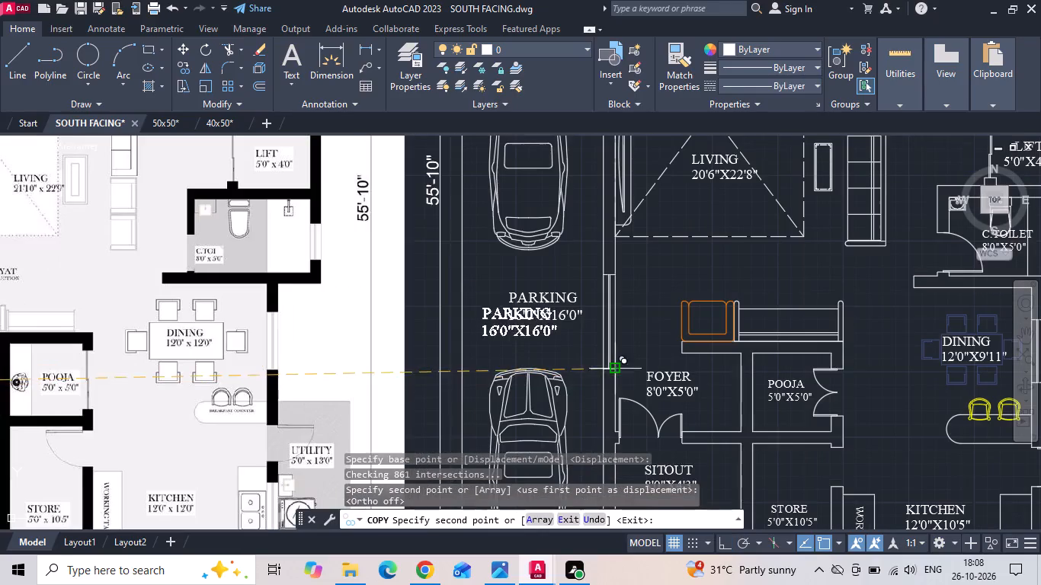
pyautogui.press('Escape')
# Check the reference plan's parking label and measure the new parking strip's north-south length with a temporary linear dimension.
pyautogui.moveTo(591, 326); pyautogui.dragTo(604, 351, button='middle')
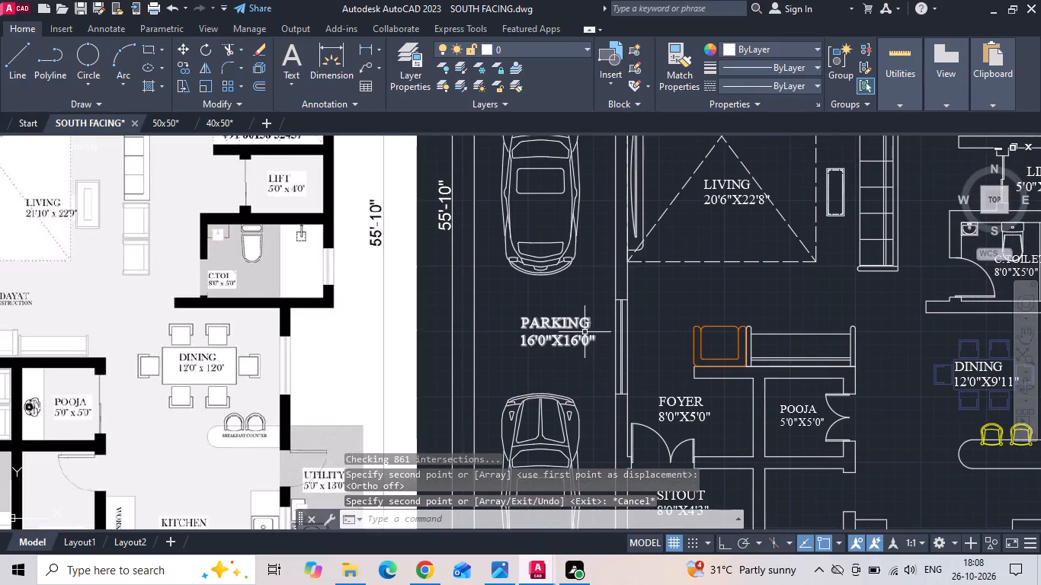
pyautogui.moveTo(588, 334); pyautogui.dragTo(692, 336, button='middle')
pyautogui.scroll(-2, 693, 336)
pyautogui.scroll(2, 394, 354)
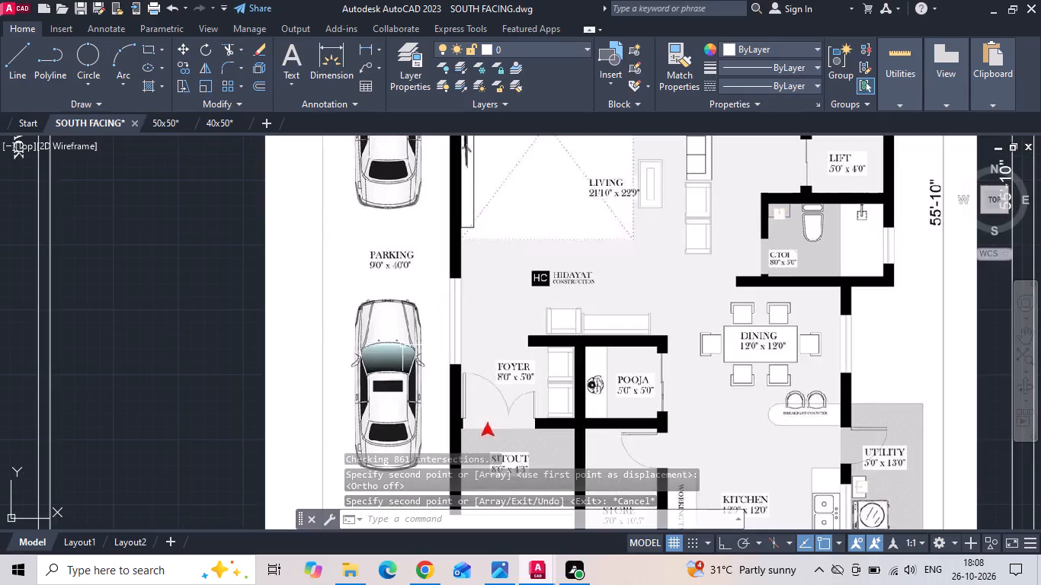
pyautogui.scroll(-2, 349, 329)
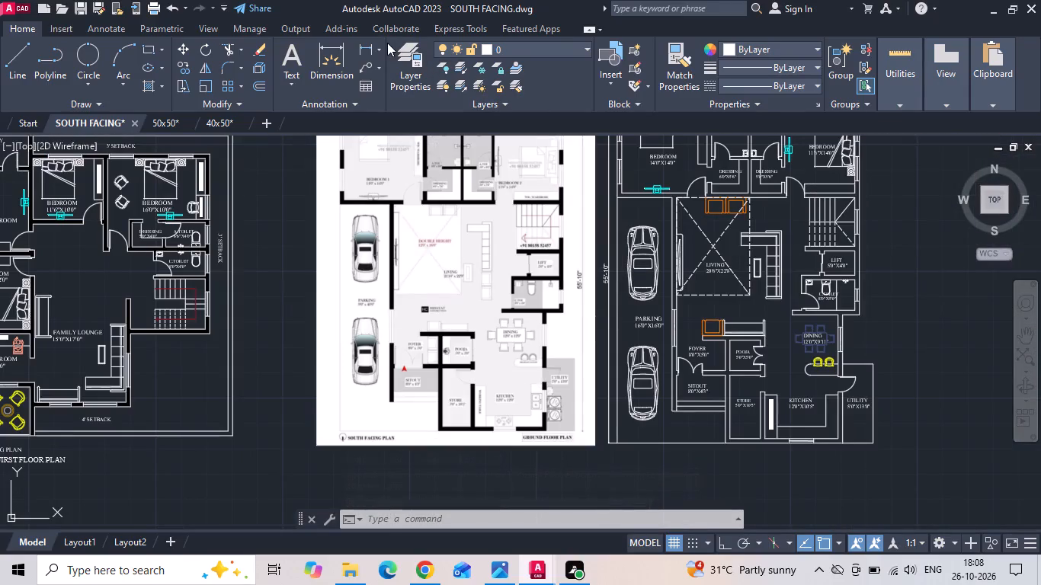
pyautogui.click(365, 48)
pyautogui.click(629, 203)
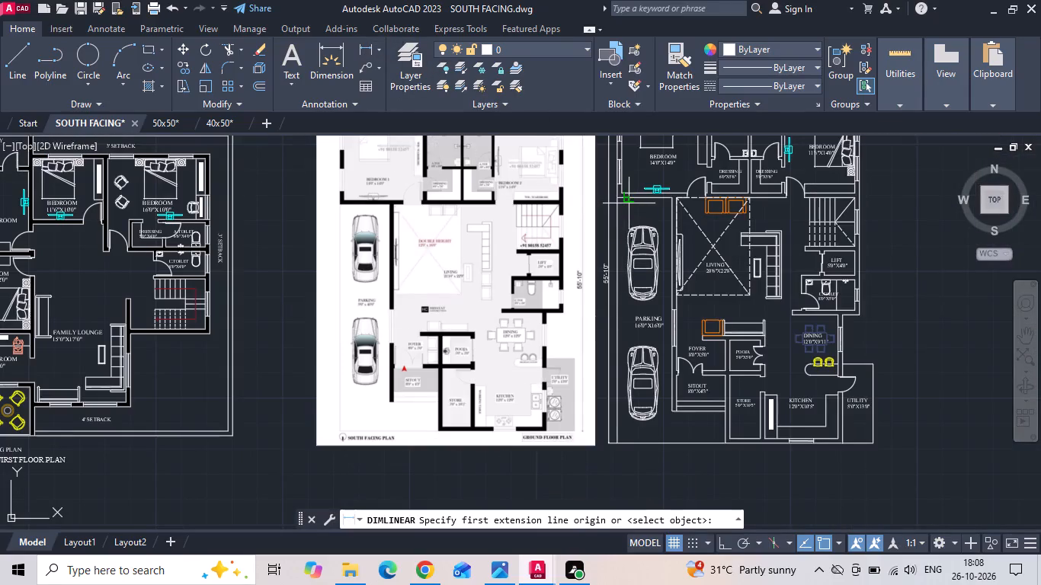
pyautogui.click(632, 448)
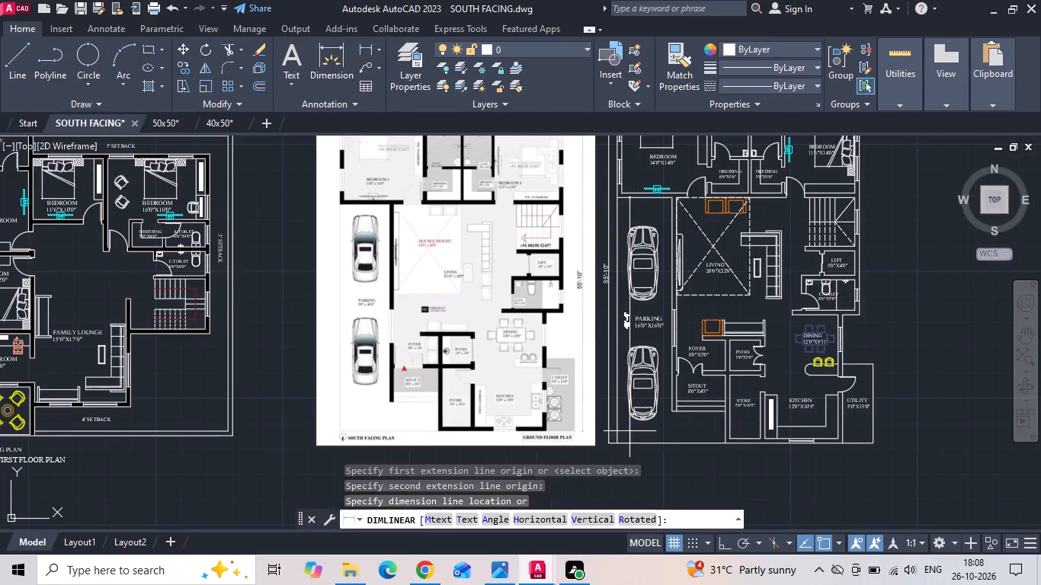
pyautogui.scroll(2, 625, 371)
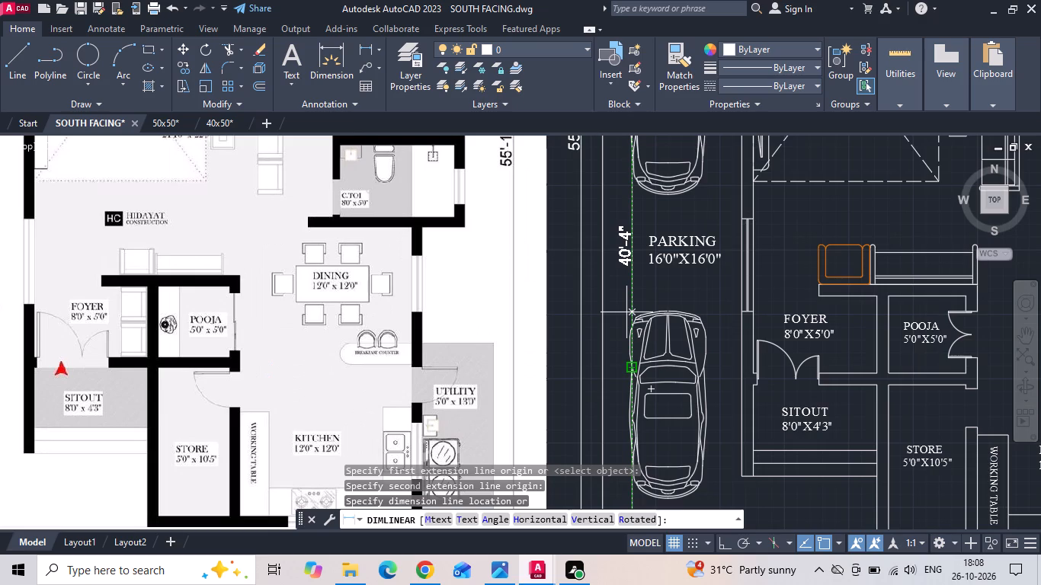
pyautogui.press('Escape')
# Change the size in the new plan's PARKING label to 9'0"X40'4".
pyautogui.scroll(1, 711, 258)
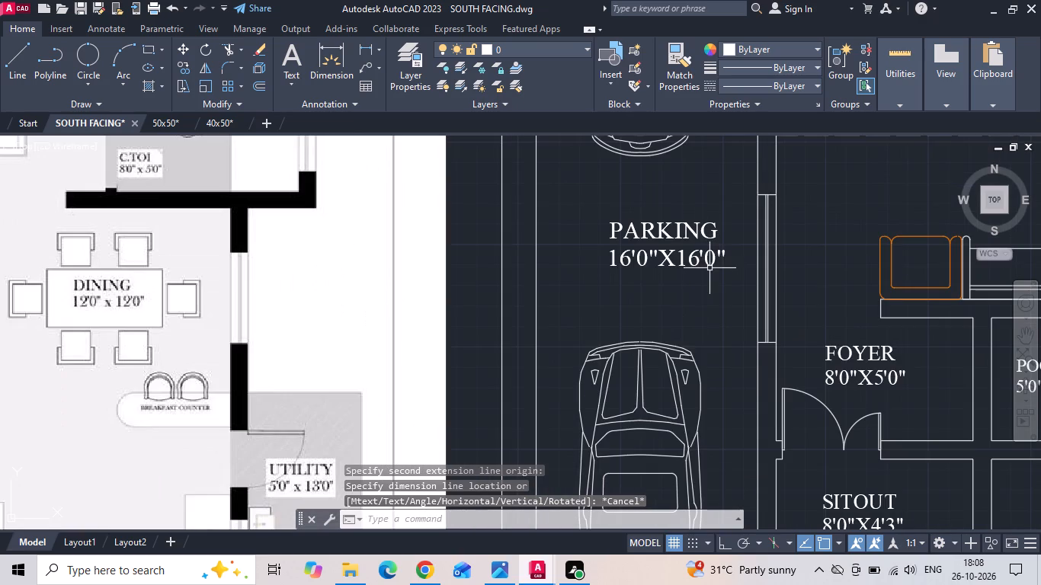
pyautogui.doubleClick(701, 264)
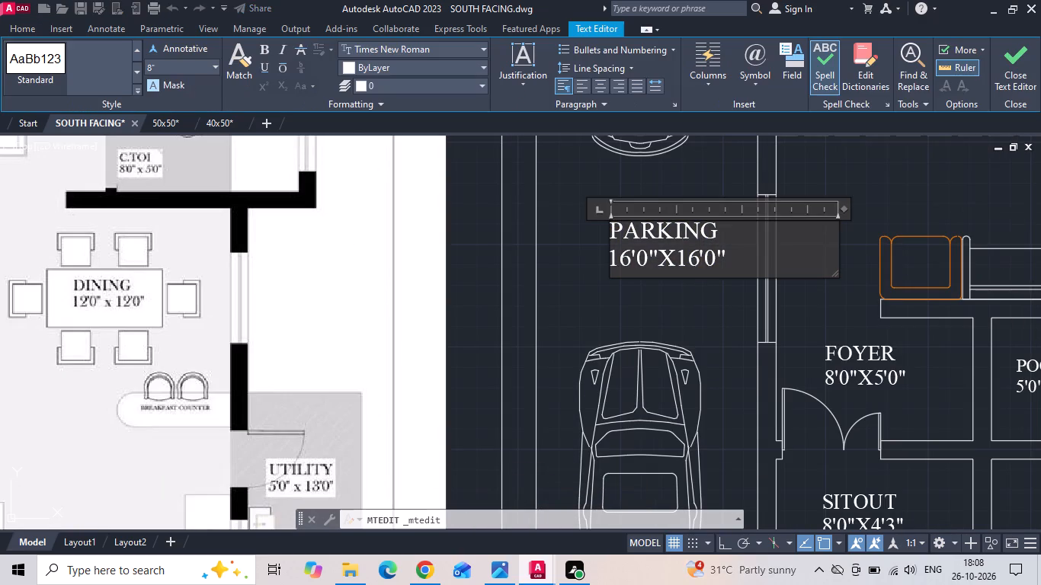
pyautogui.press('BackSpace')
pyautogui.press('BackSpace')
pyautogui.write('40')
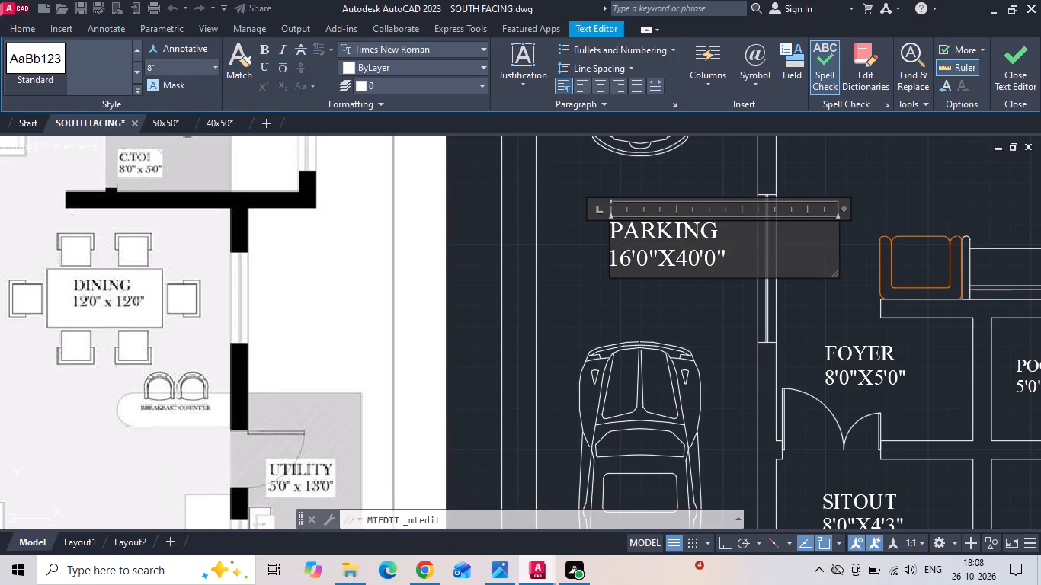
pyautogui.click(711, 266)
pyautogui.press('BackSpace')
pyautogui.press('4')
pyautogui.click(626, 261)
pyautogui.click(629, 263)
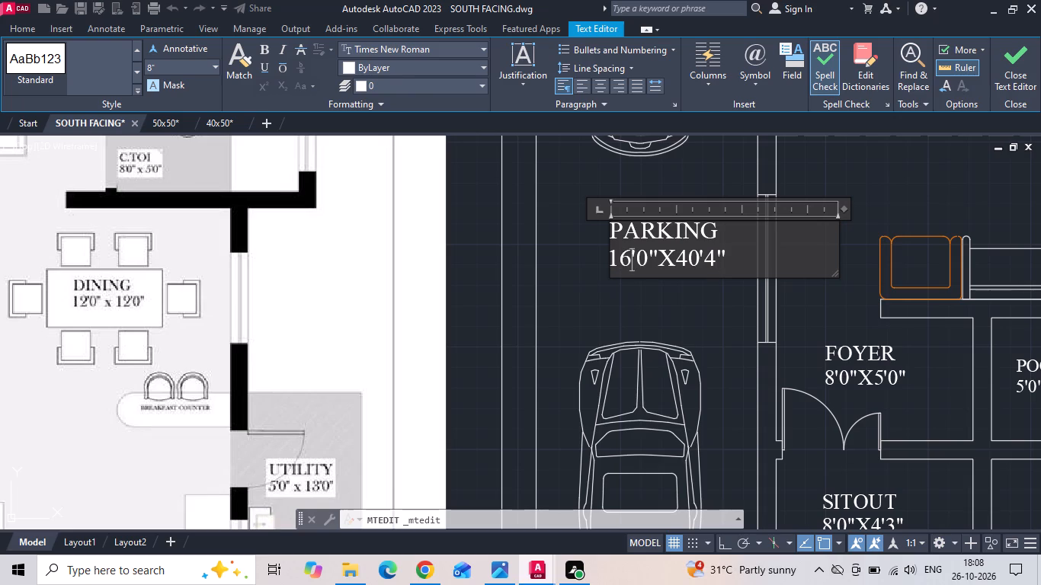
pyautogui.press('BackSpace')
pyautogui.press('BackSpace')
pyautogui.press('9')
pyautogui.click(639, 282)
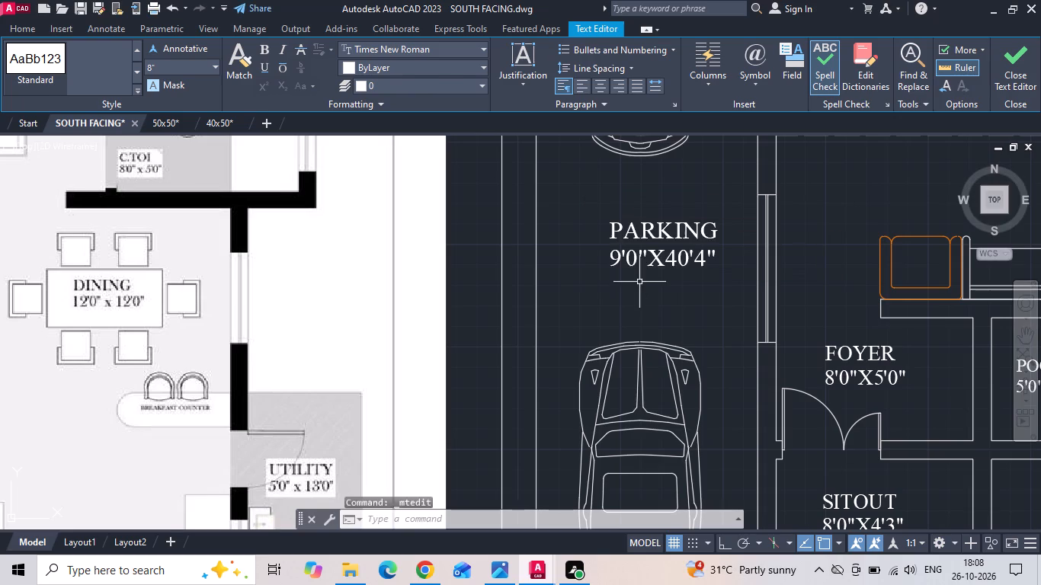
# Copy the kitchen sink, stove, two washing machines and utility basin from the north-facing ground floor plan to the new plan's utility area.
pyautogui.scroll(-3, 559, 284)
pyautogui.moveTo(600, 310); pyautogui.dragTo(601, 368, button='middle')
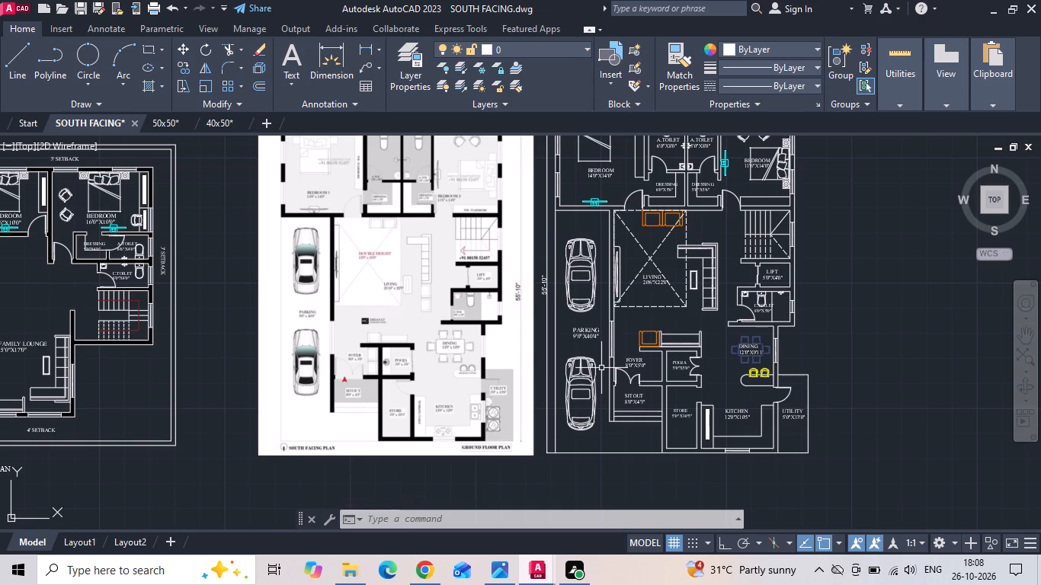
pyautogui.scroll(-1, 655, 372)
pyautogui.scroll(1, 0, 299)
pyautogui.moveTo(12, 302); pyautogui.dragTo(207, 289, button='middle')
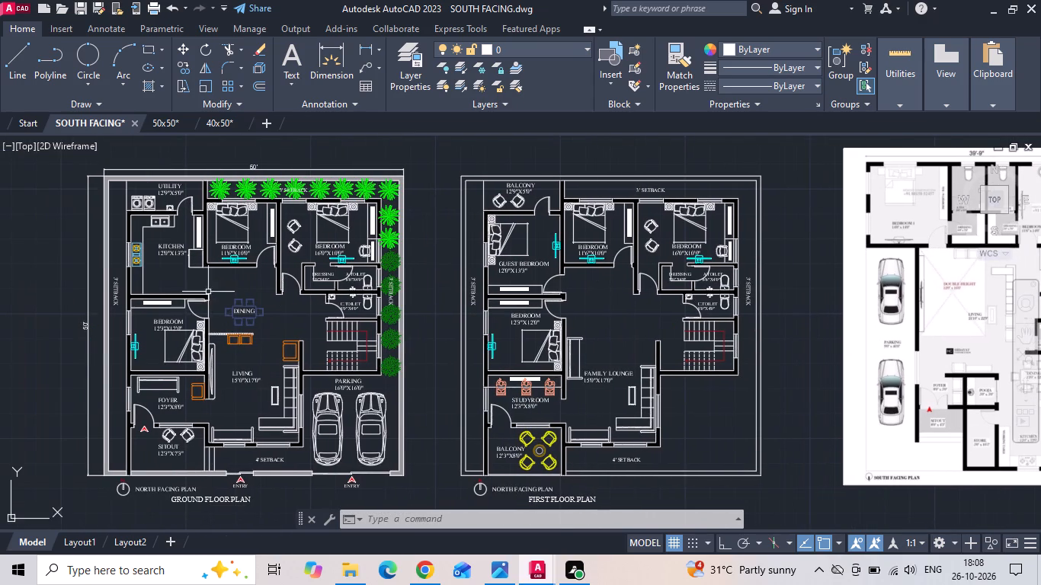
pyautogui.scroll(2, 139, 210)
pyautogui.click(179, 235)
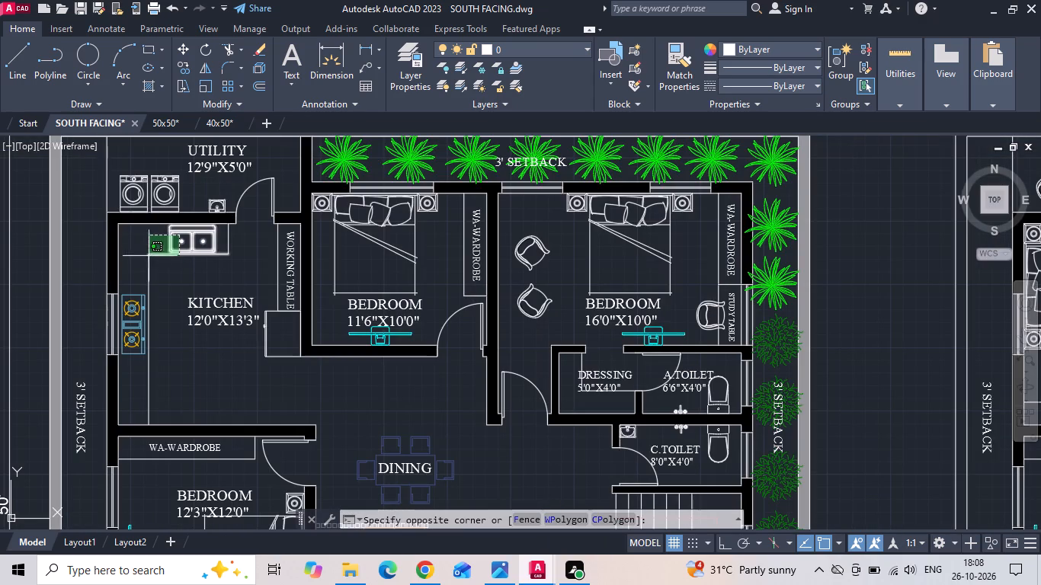
pyautogui.click(156, 235)
pyautogui.click(135, 291)
pyautogui.click(128, 317)
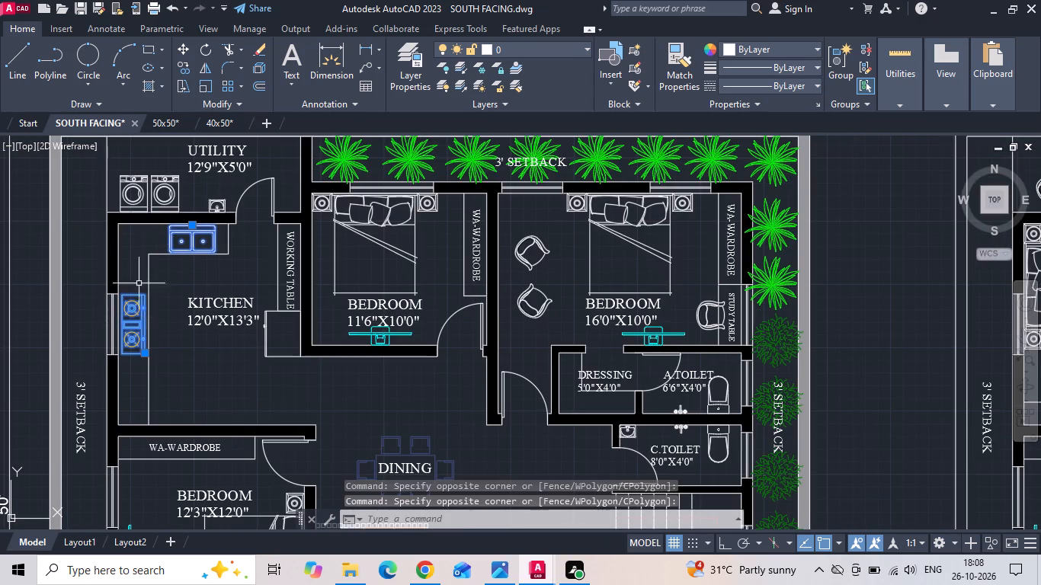
pyautogui.click(213, 203)
pyautogui.click(171, 195)
pyautogui.rightClick(171, 195)
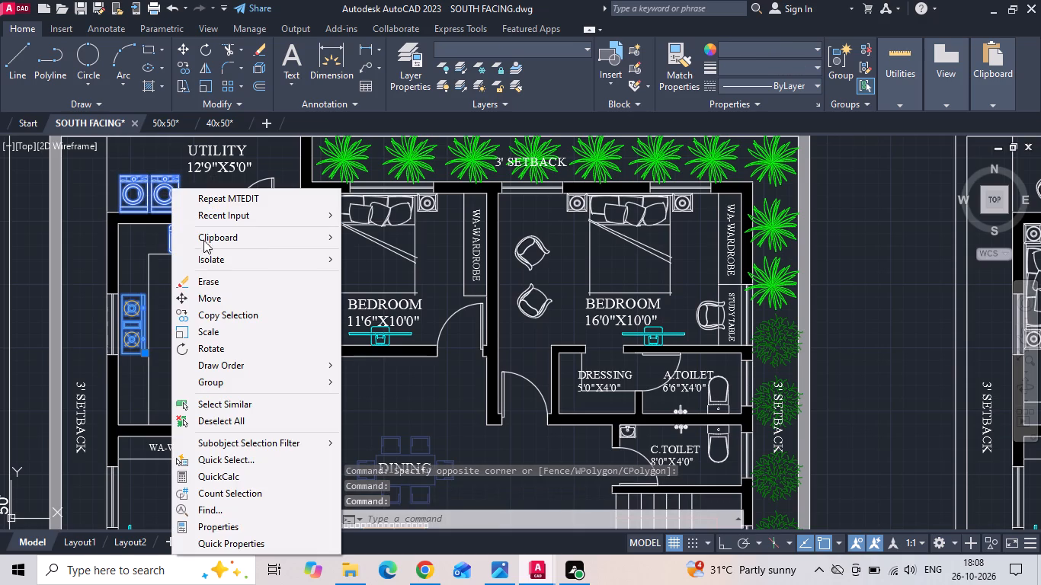
pyautogui.click(201, 312)
pyautogui.click(162, 189)
pyautogui.scroll(-3, 159, 266)
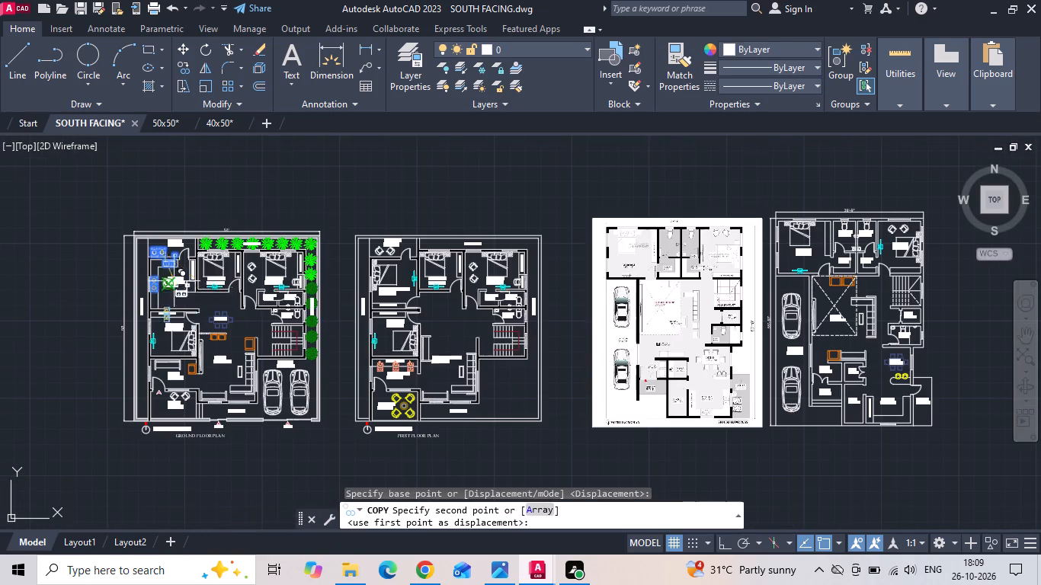
pyautogui.scroll(3, 947, 369)
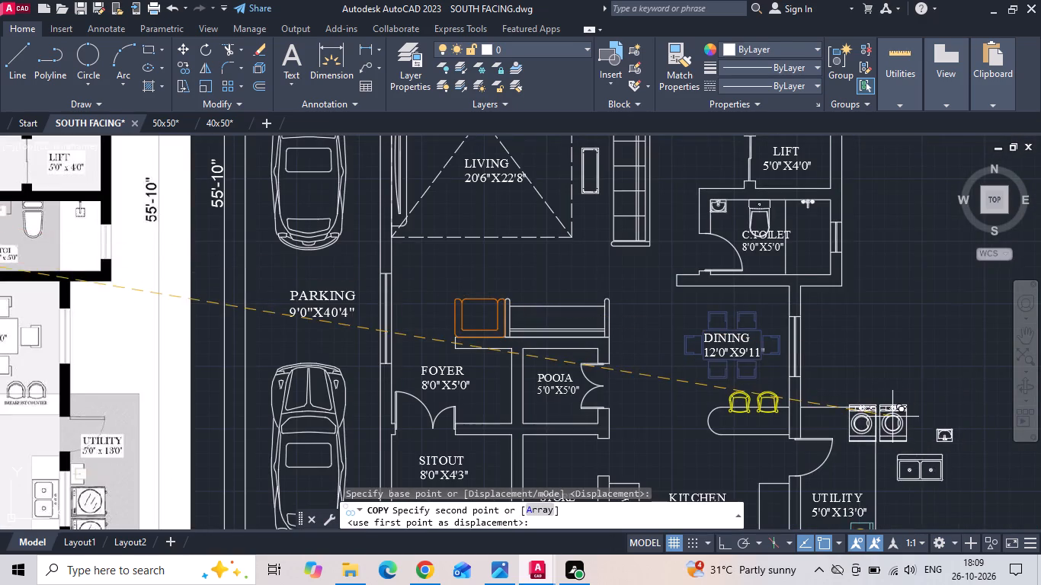
pyautogui.moveTo(892, 417); pyautogui.dragTo(882, 349, button='middle')
pyautogui.click(866, 395)
pyautogui.scroll(-1, 875, 371)
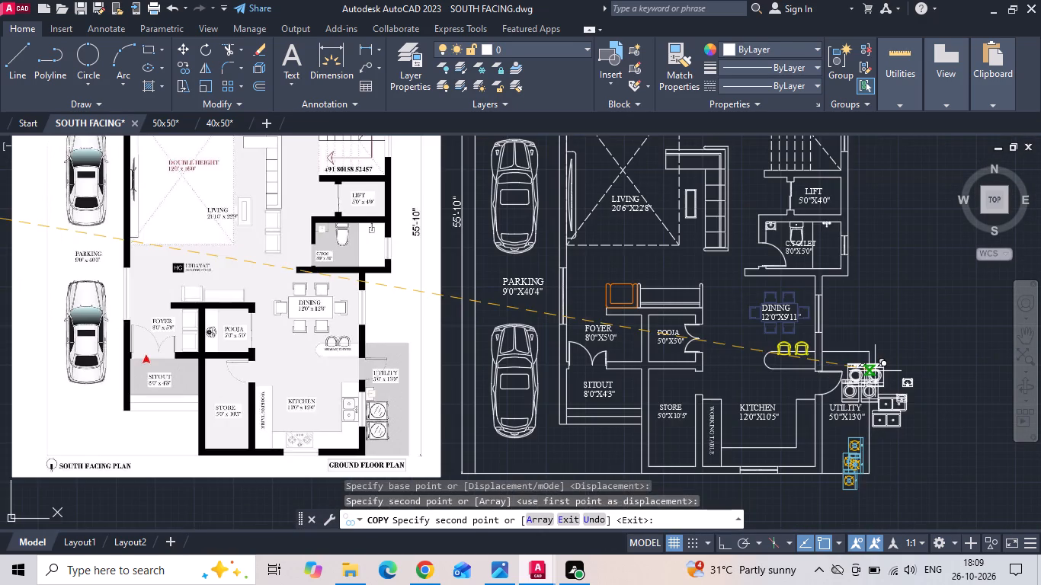
pyautogui.press('Escape')
pyautogui.scroll(3, 888, 478)
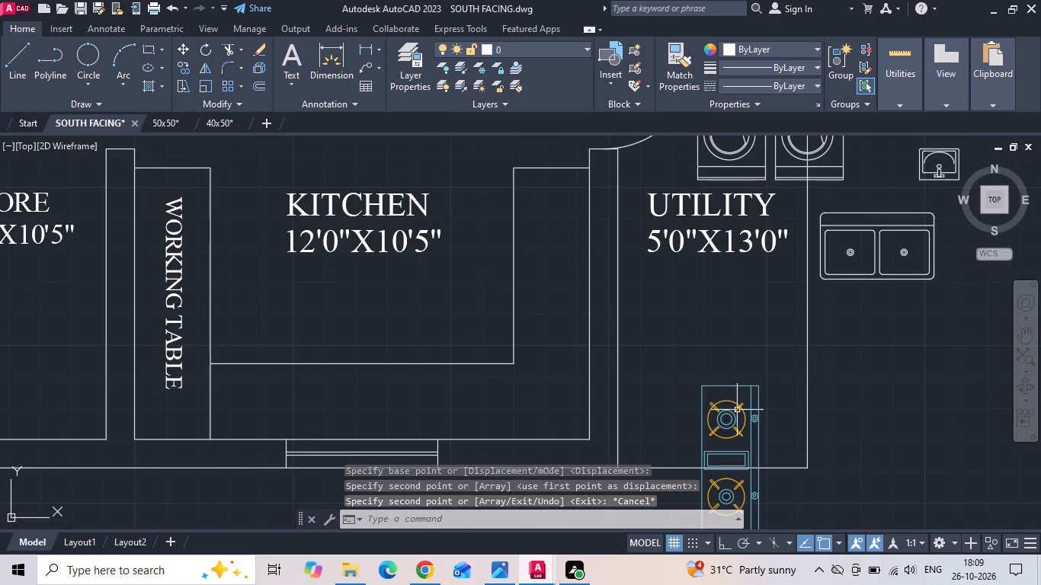
# Rotate the copied stove 90 degrees counterclockwise with Ortho on so its burners line up east-west.
pyautogui.click(733, 409)
pyautogui.click(859, 272)
pyautogui.rightClick(859, 272)
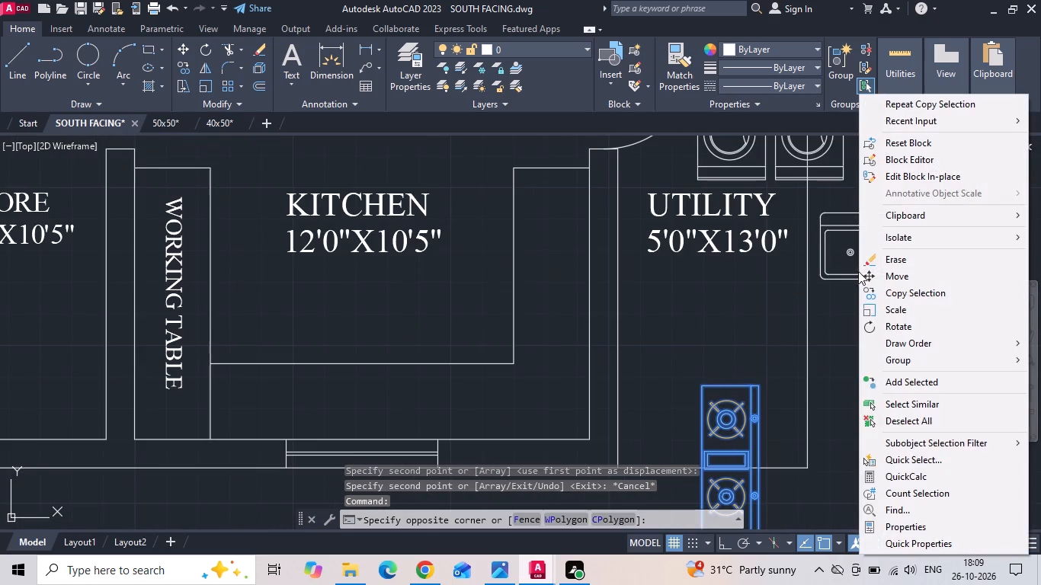
pyautogui.rightClick(742, 309)
pyautogui.click(768, 324)
pyautogui.click(741, 345)
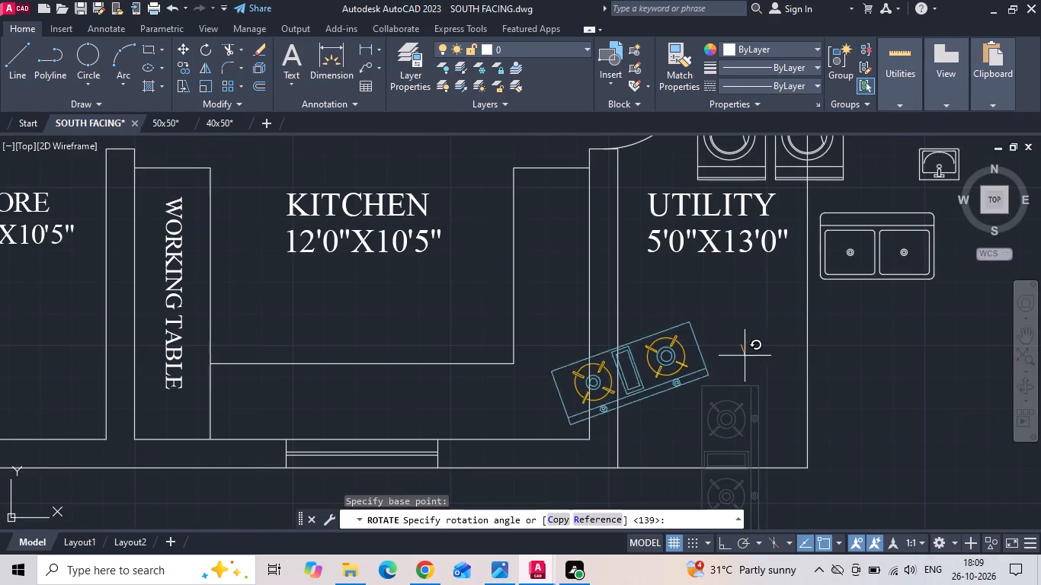
pyautogui.press('F8')
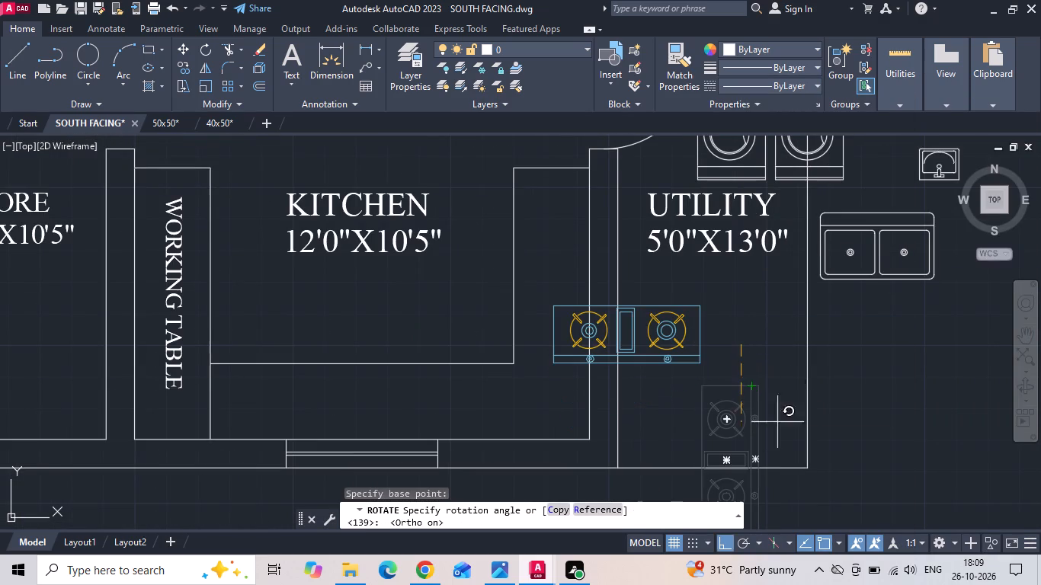
pyautogui.click(718, 289)
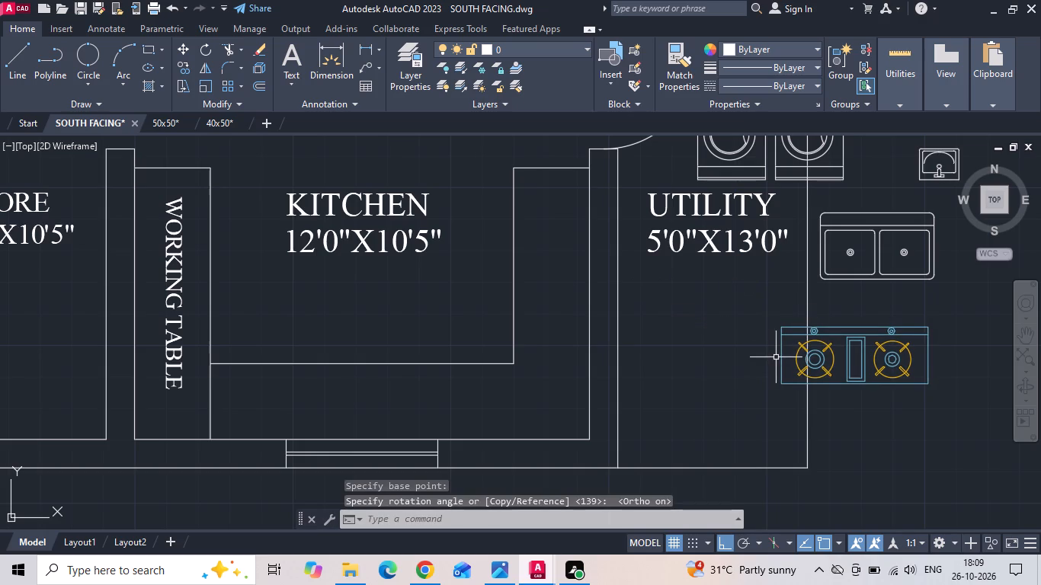
# Move the rotated stove from the utility area onto the kitchen's south counter, near the window.
pyautogui.click(783, 366)
pyautogui.rightClick(783, 366)
pyautogui.click(845, 280)
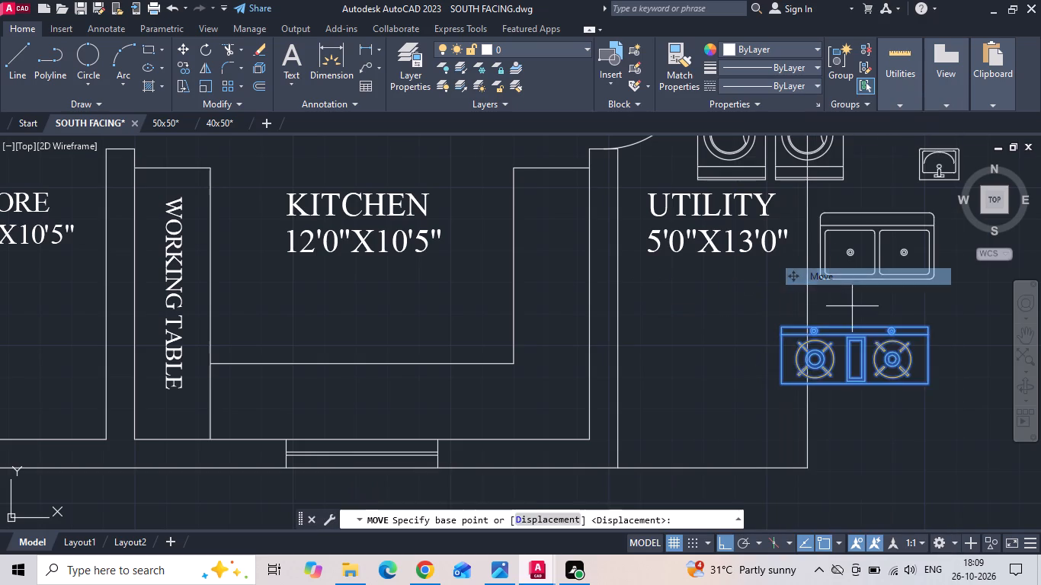
pyautogui.moveTo(876, 352); pyautogui.dragTo(804, 374)
pyautogui.click(370, 403)
pyautogui.click(380, 327)
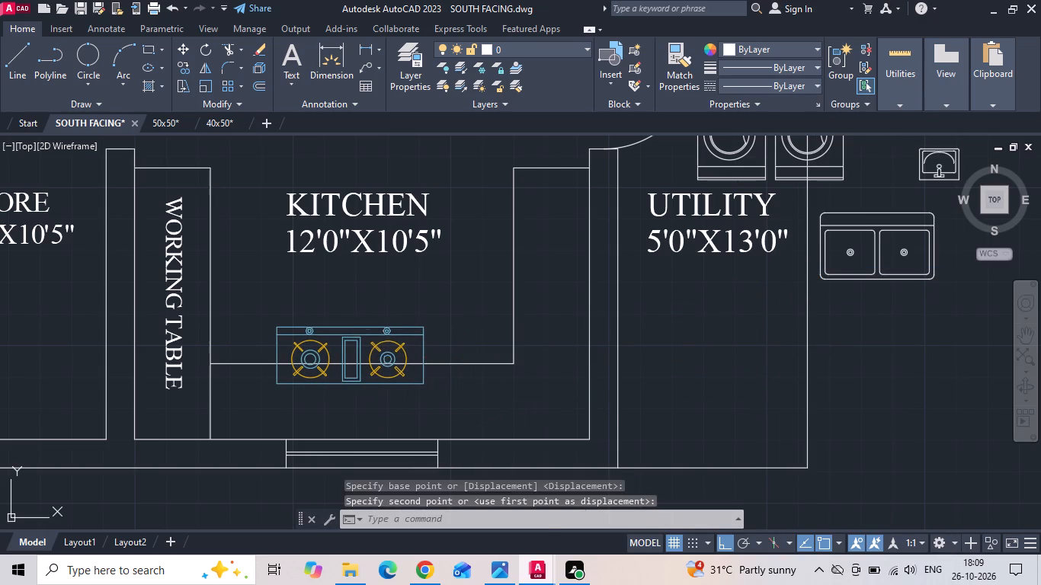
pyautogui.rightClick(379, 326)
pyautogui.click(391, 281)
pyautogui.scroll(1, 361, 404)
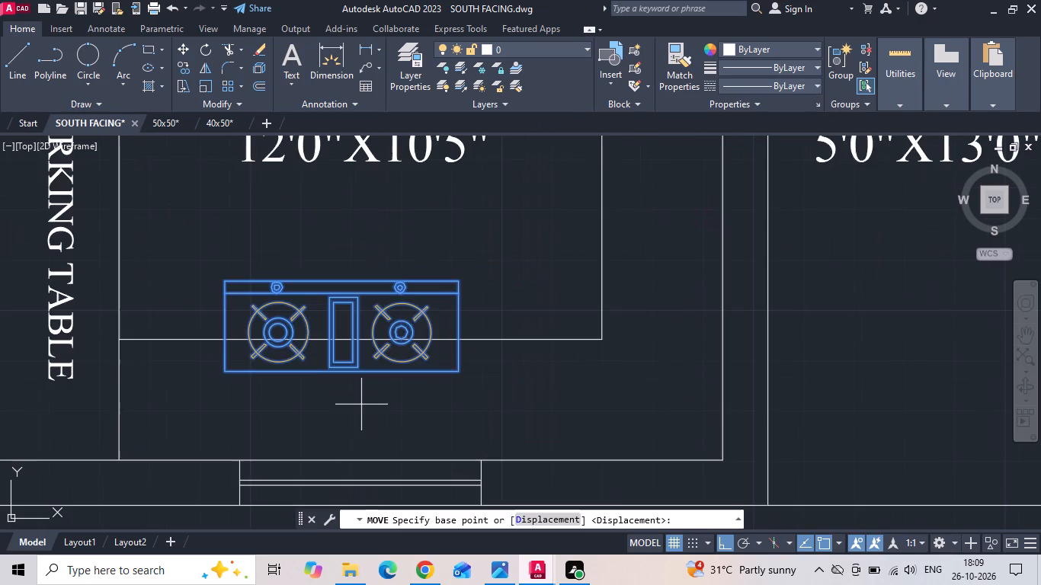
pyautogui.click(361, 404)
pyautogui.moveTo(360, 440); pyautogui.dragTo(403, 365, button='middle')
pyautogui.scroll(2, 401, 382)
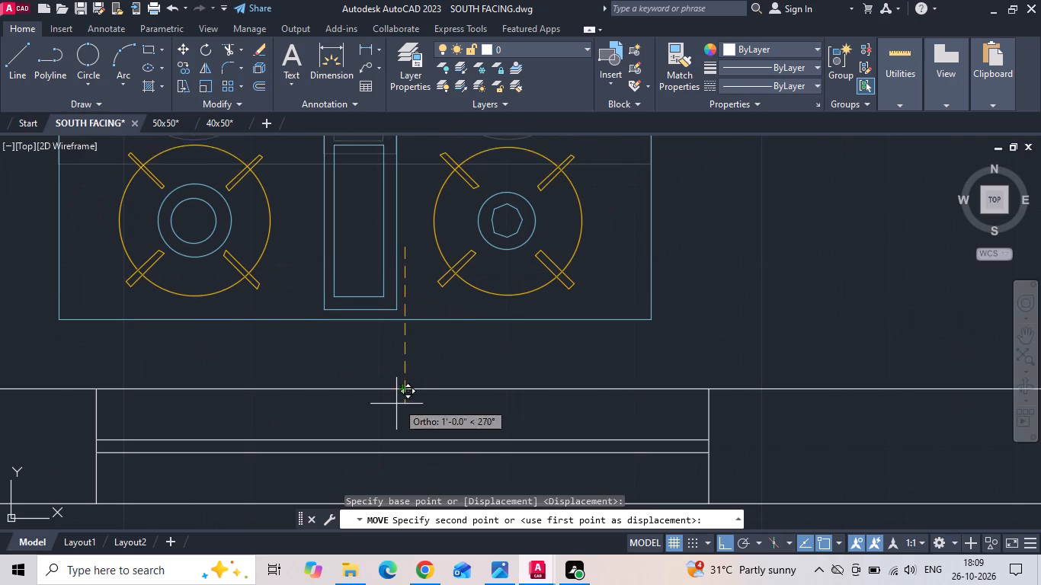
pyautogui.click(396, 385)
# Adjust the stove's position within the south counter's depth and centre it along the south window.
pyautogui.scroll(-1, 541, 410)
pyautogui.moveTo(642, 312); pyautogui.dragTo(536, 310)
pyautogui.click(441, 296)
pyautogui.rightClick(441, 296)
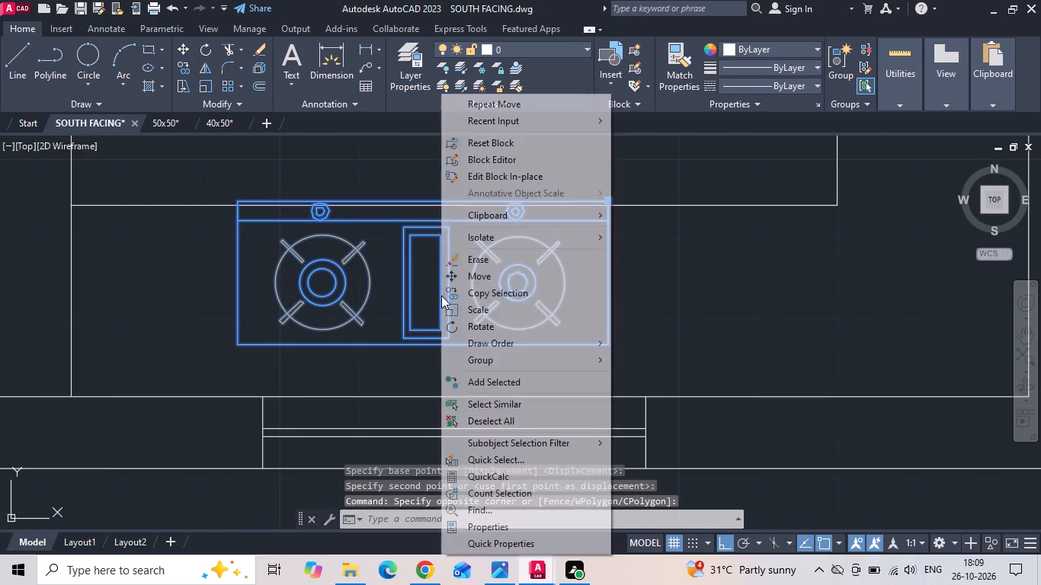
pyautogui.click(489, 277)
pyautogui.moveTo(492, 288); pyautogui.dragTo(490, 309)
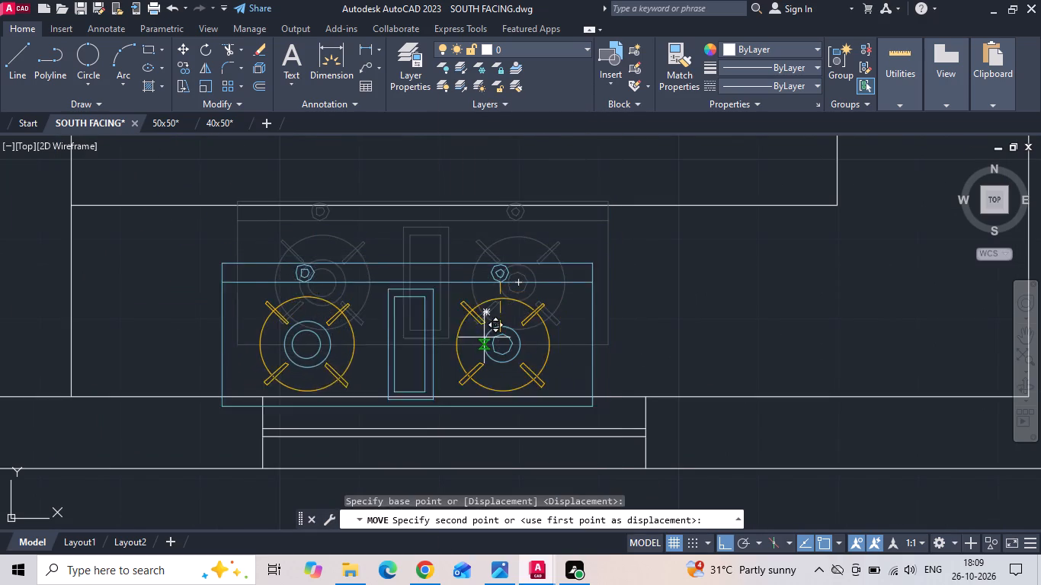
pyautogui.click(486, 315)
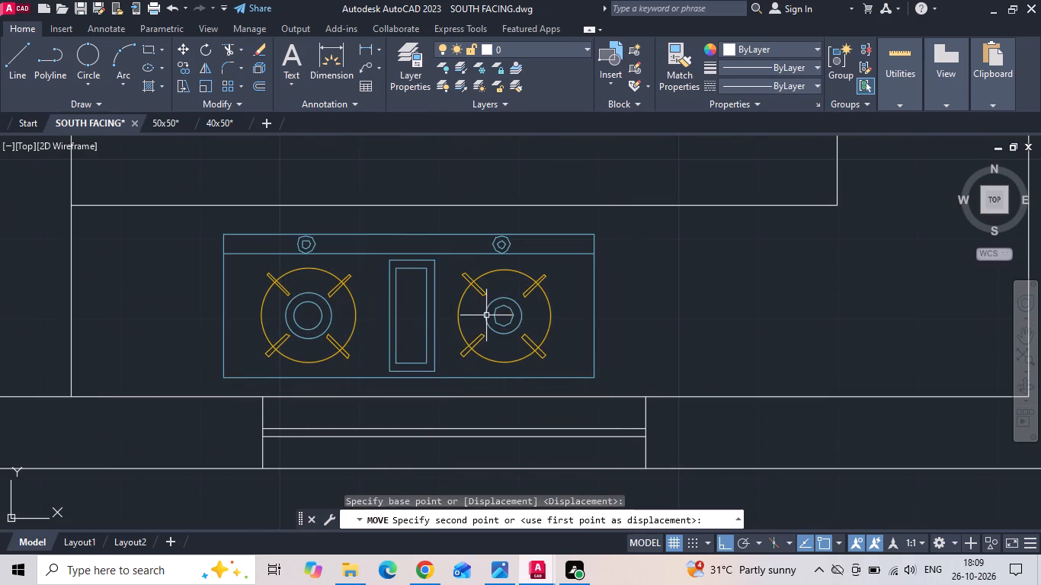
pyautogui.moveTo(627, 272); pyautogui.dragTo(551, 287)
pyautogui.click(483, 294)
pyautogui.rightClick(483, 294)
pyautogui.click(508, 277)
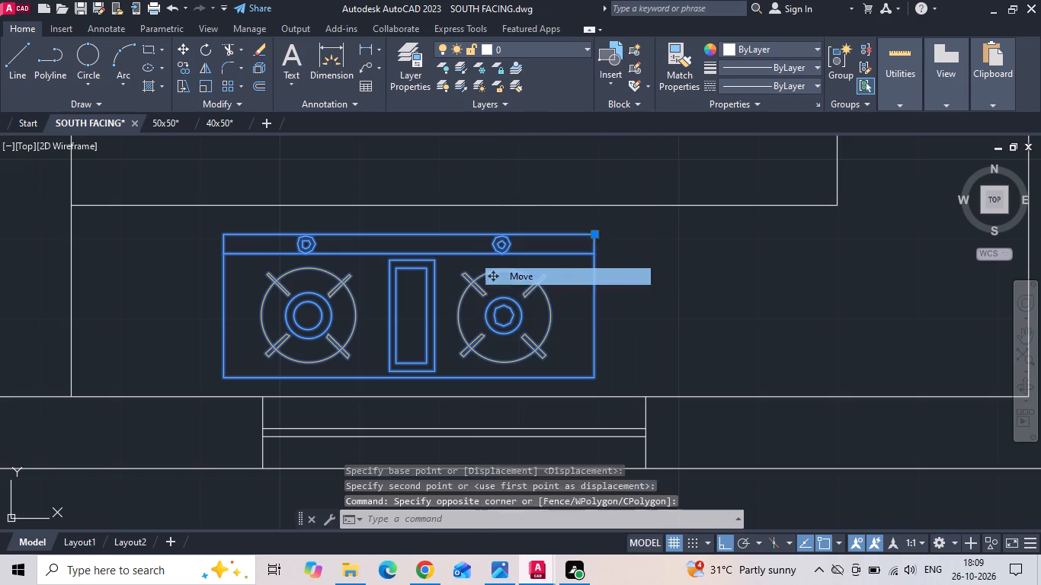
pyautogui.moveTo(756, 305); pyautogui.dragTo(766, 305)
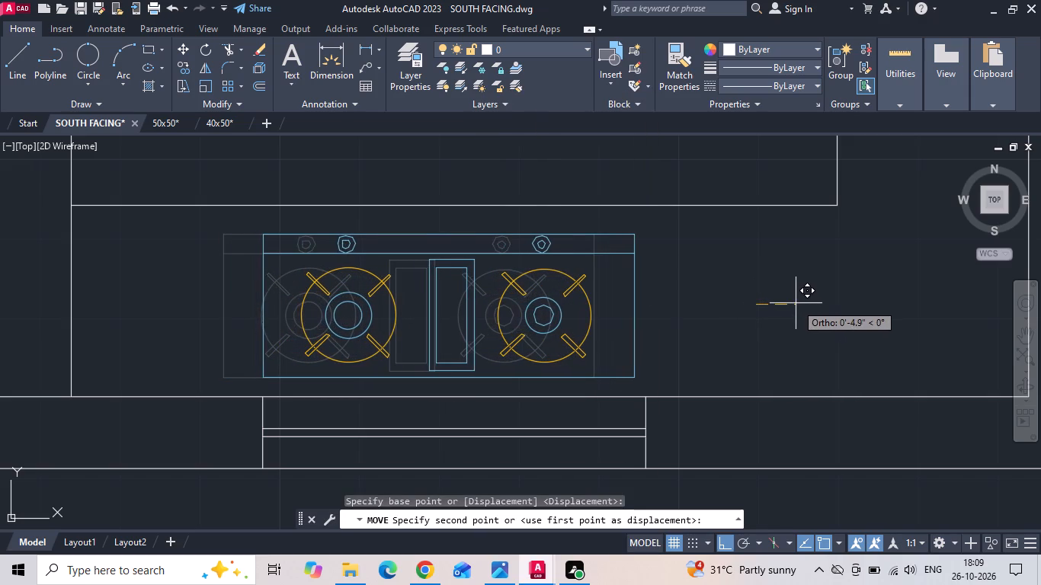
pyautogui.click(801, 303)
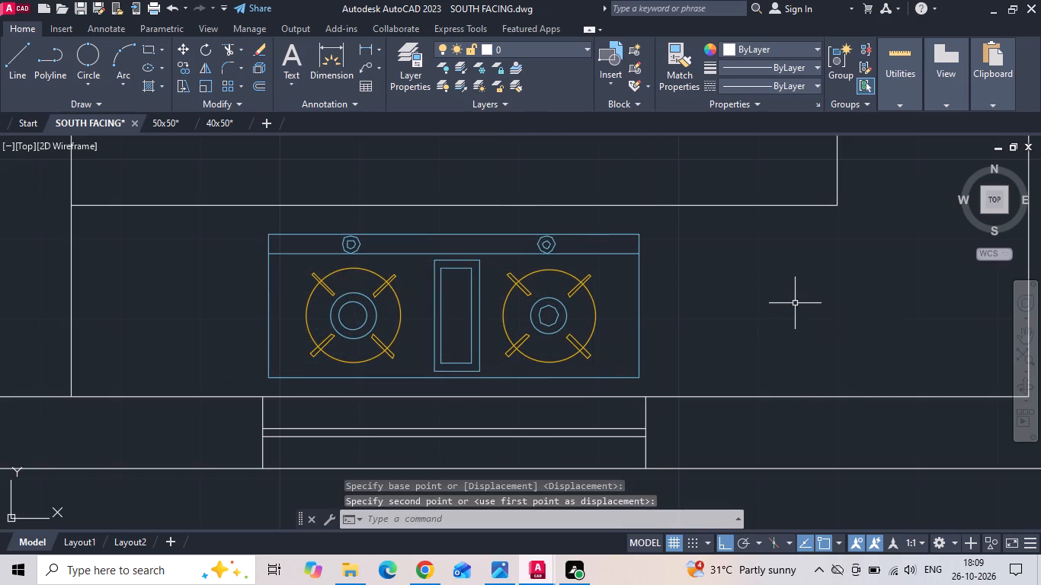
# Rotate the copied double-bowl sink 90 degrees clockwise so its bowls line up north-south and its ledge faces east.
pyautogui.scroll(-2, 661, 293)
pyautogui.scroll(-1, 543, 353)
pyautogui.moveTo(623, 369); pyautogui.dragTo(577, 387, button='middle')
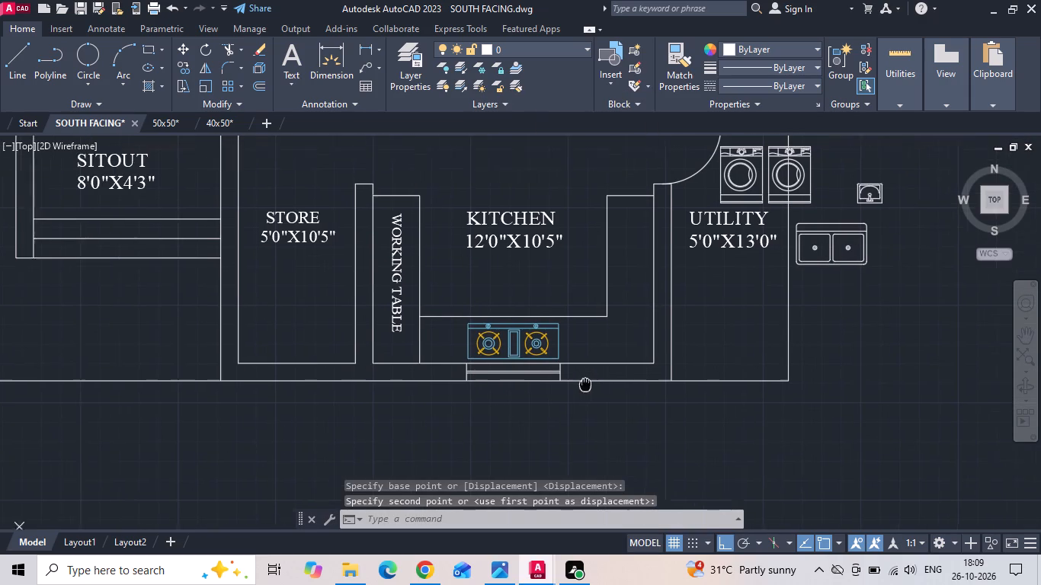
pyautogui.moveTo(577, 387); pyautogui.dragTo(565, 391, button='middle')
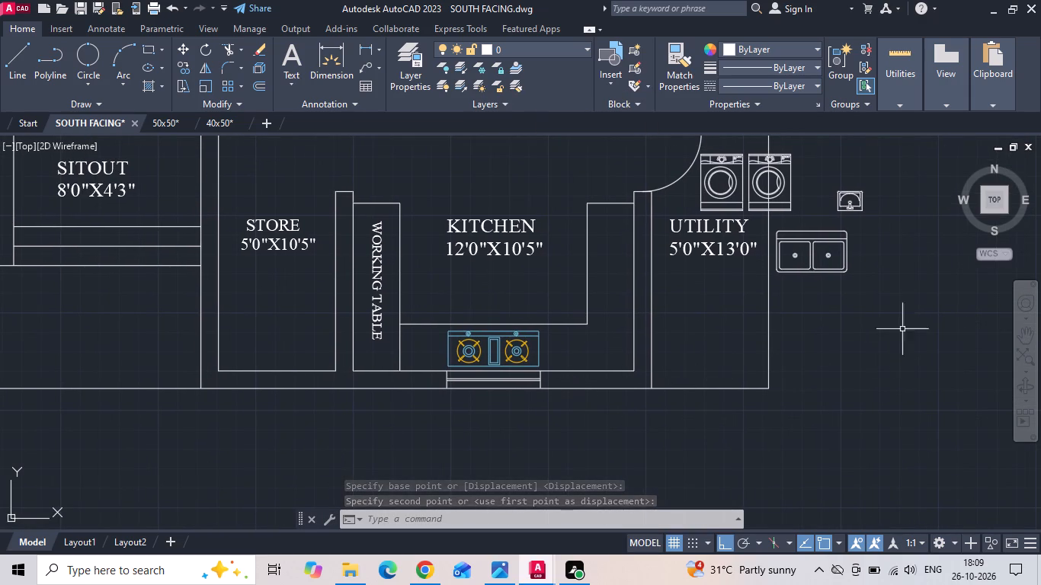
pyautogui.click(816, 258)
pyautogui.click(802, 261)
pyautogui.rightClick(802, 261)
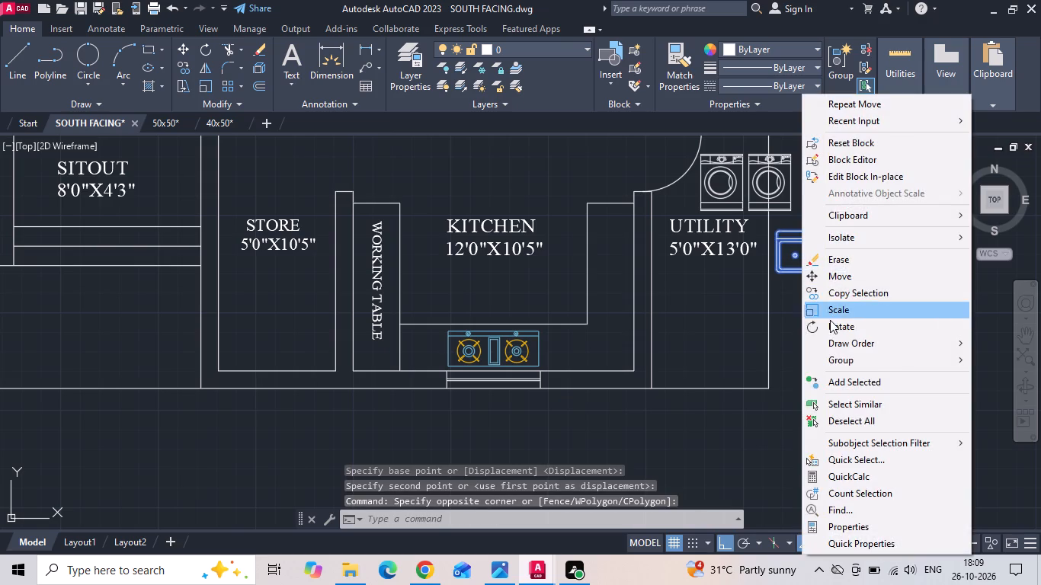
pyautogui.click(832, 328)
pyautogui.click(824, 279)
pyautogui.click(824, 289)
# Move the rotated sink from outside the utility area onto the kitchen's east counter, centred across its width.
pyautogui.click(836, 280)
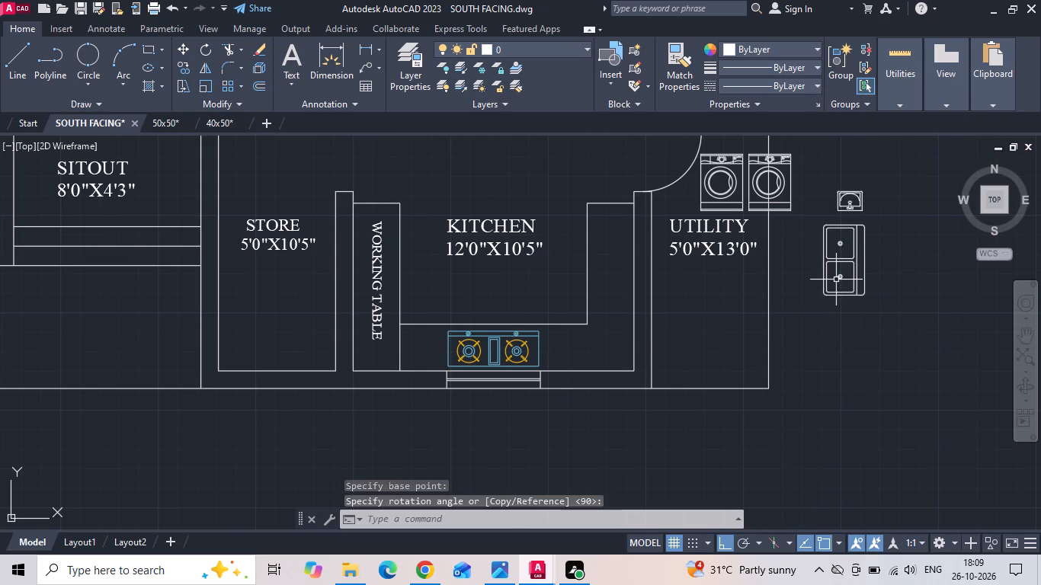
pyautogui.click(812, 246)
pyautogui.rightClick(812, 246)
pyautogui.click(841, 281)
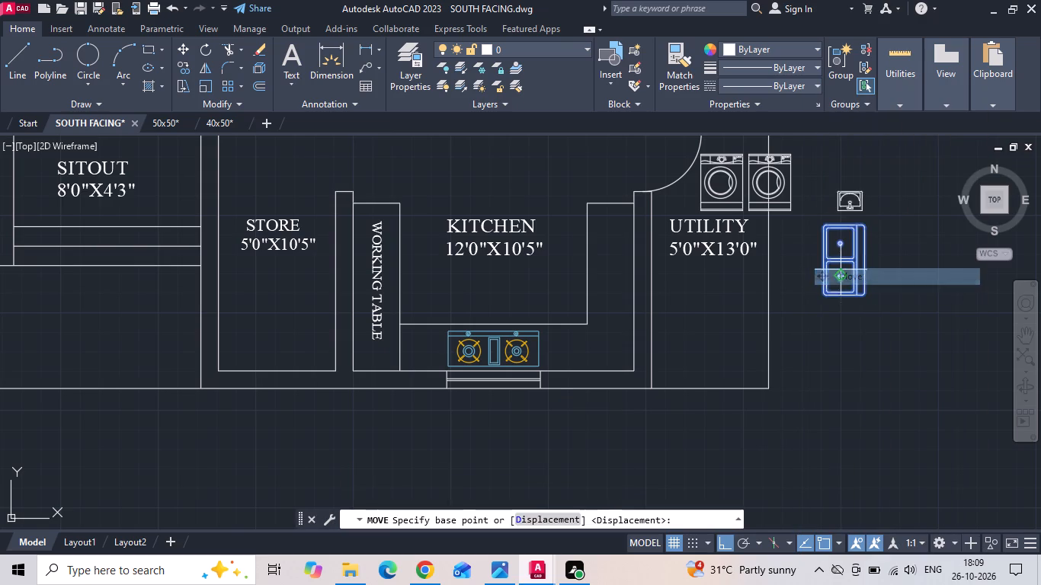
pyautogui.click(840, 259)
pyautogui.scroll(-2, 722, 280)
pyautogui.scroll(2, 678, 264)
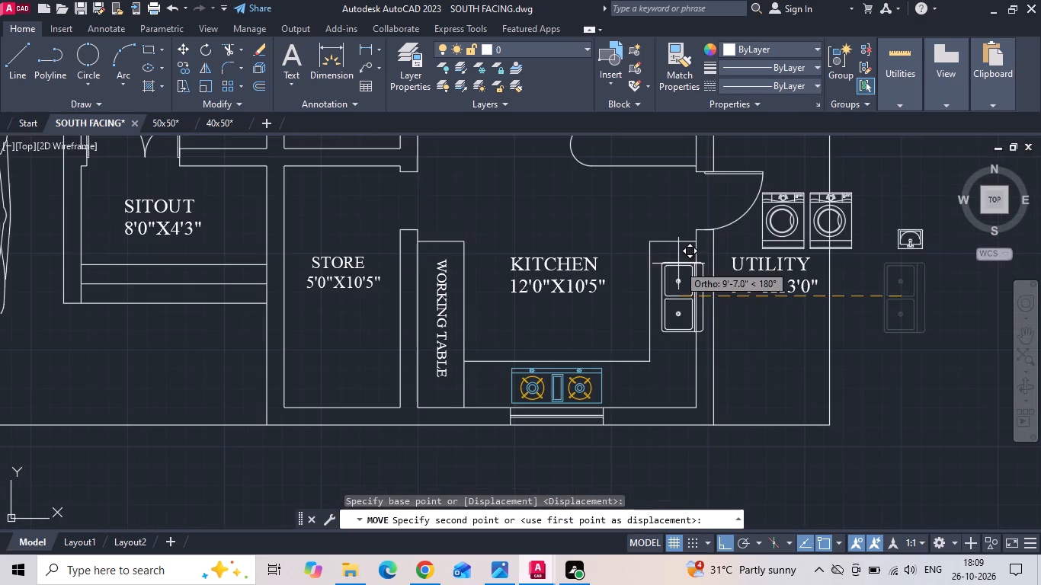
pyautogui.scroll(2, 680, 298)
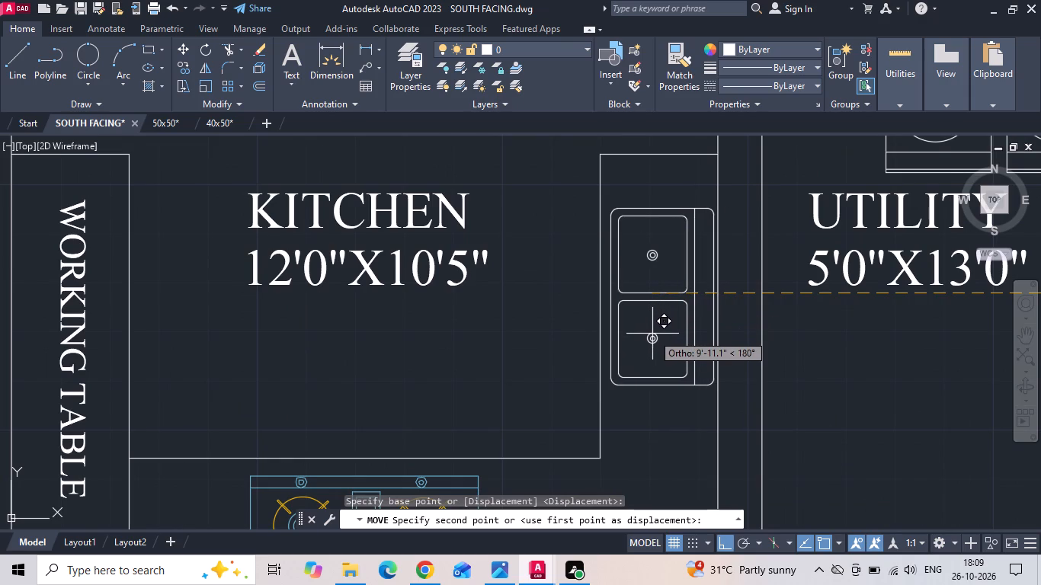
pyautogui.scroll(1, 652, 334)
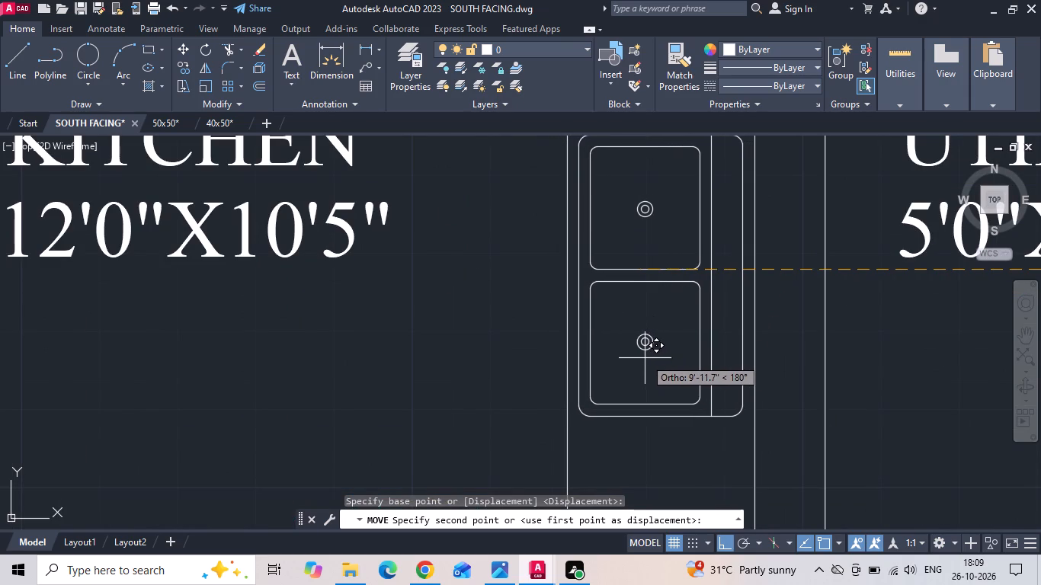
pyautogui.click(645, 358)
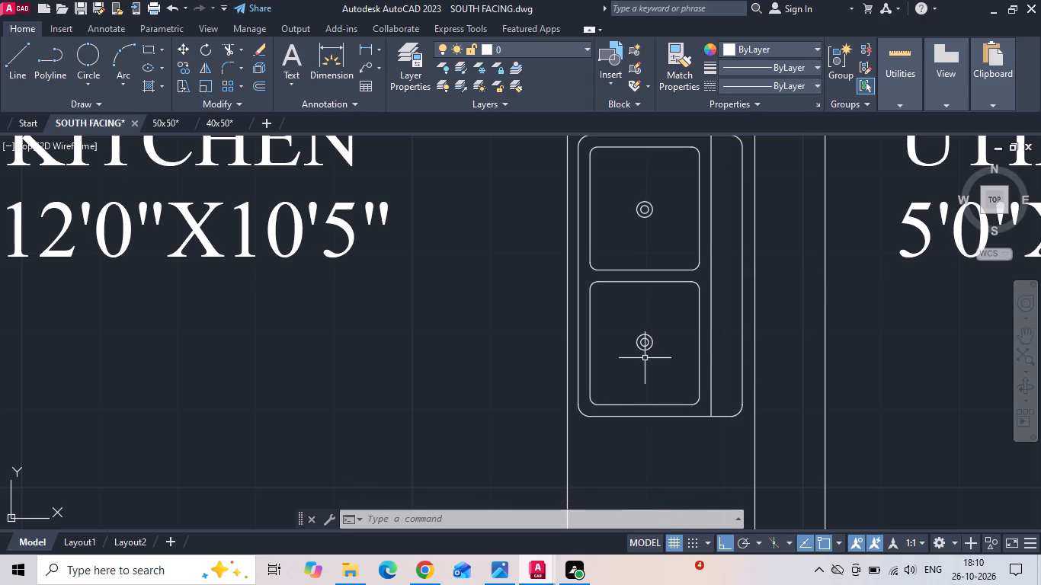
# Save the SOUTH FACING drawing.
pyautogui.hotkey('ctrl', 's')
pyautogui.hotkey('ctrl', 's')
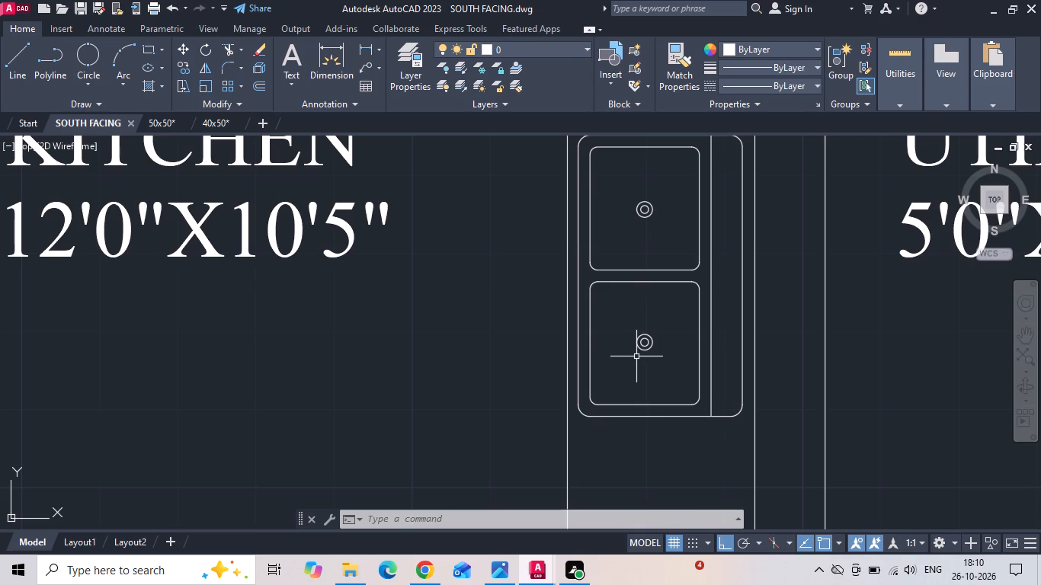
# Copy the dining room's east window straight down into the kitchen's east wall, starting at the counter's north edge beside the sink.
pyautogui.scroll(-5, 695, 286)
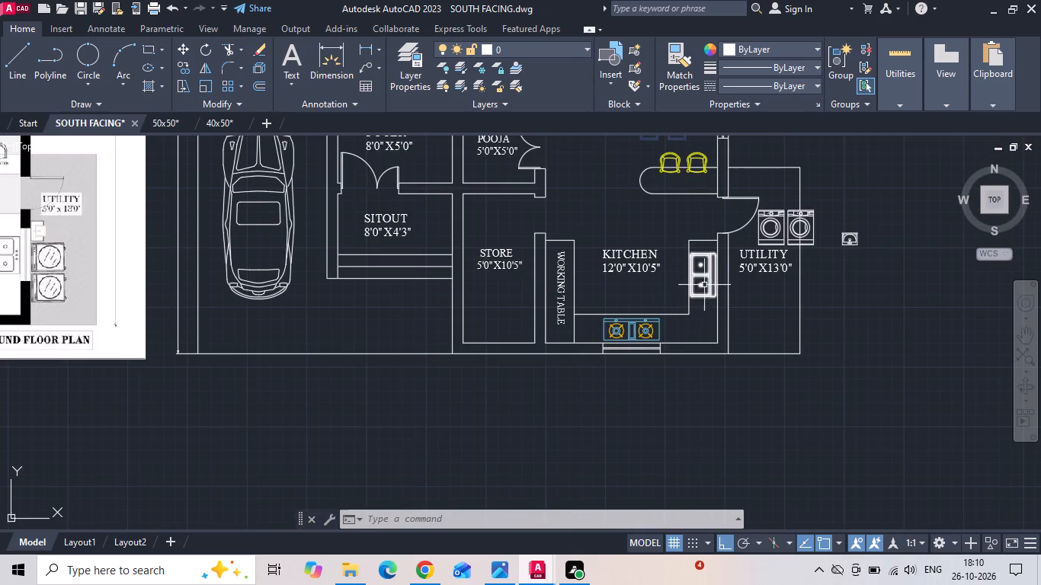
pyautogui.moveTo(709, 290); pyautogui.dragTo(758, 299, button='middle')
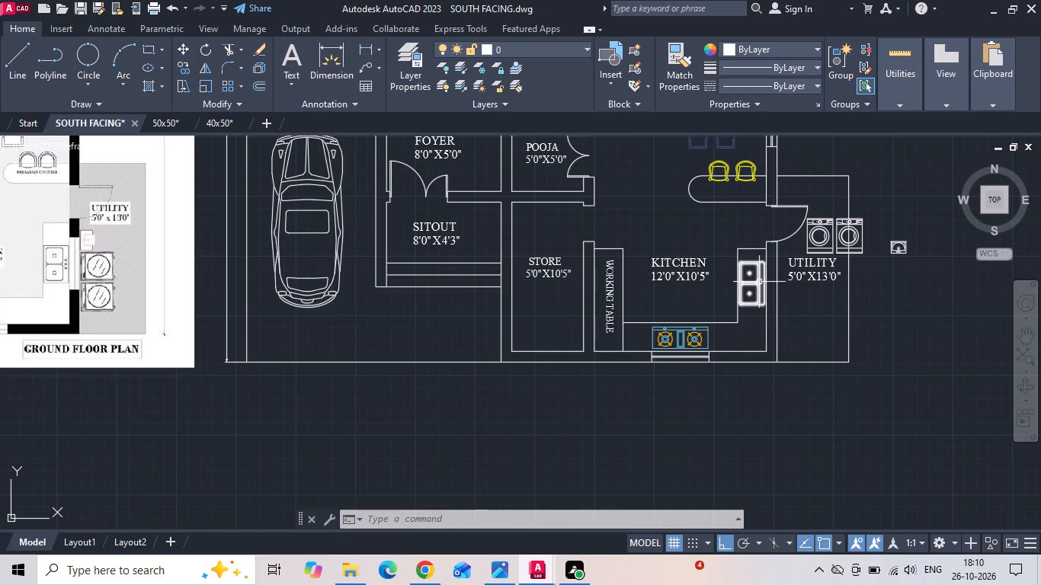
pyautogui.moveTo(759, 282); pyautogui.dragTo(791, 296, button='middle')
pyautogui.scroll(-1, 799, 299)
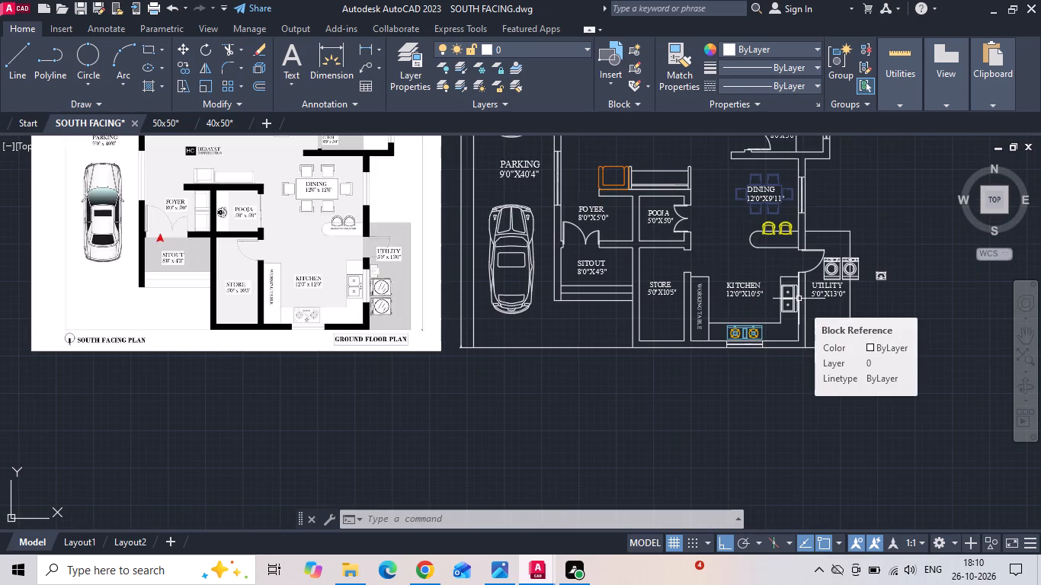
pyautogui.scroll(2, 787, 187)
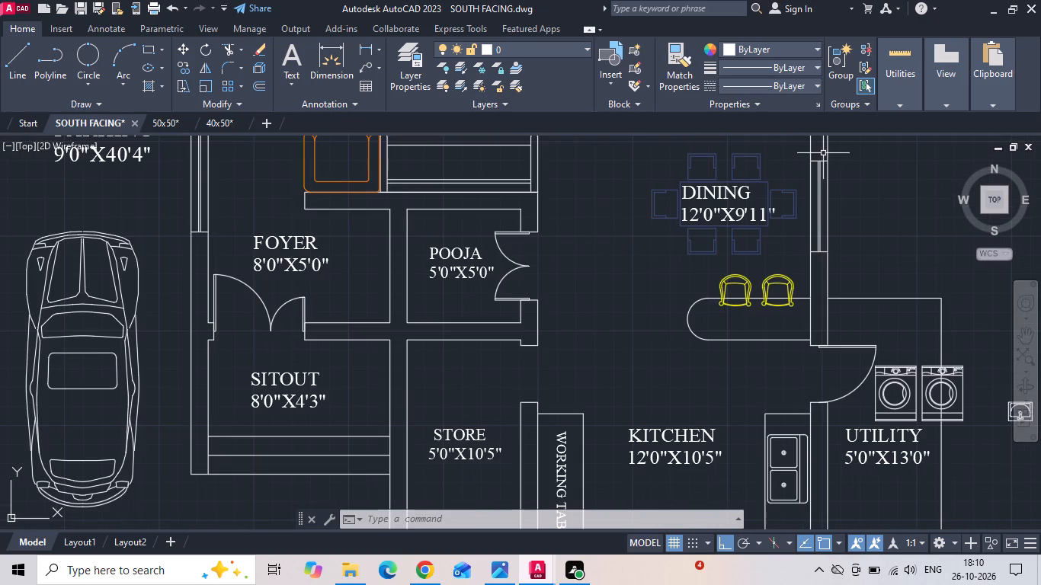
pyautogui.click(802, 155)
pyautogui.click(845, 280)
pyautogui.rightClick(880, 260)
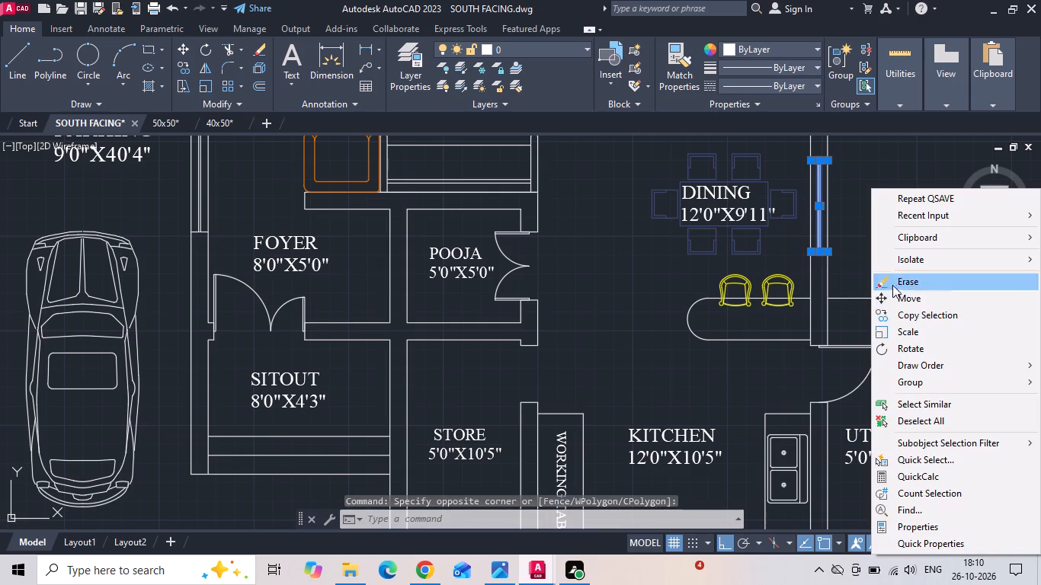
pyautogui.click(901, 311)
pyautogui.click(813, 165)
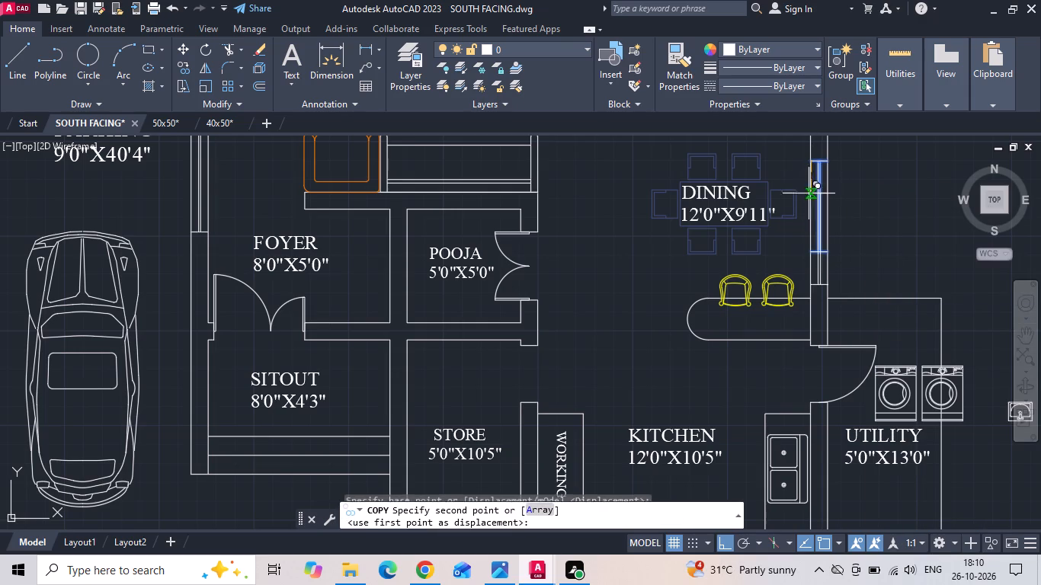
pyautogui.scroll(3, 814, 413)
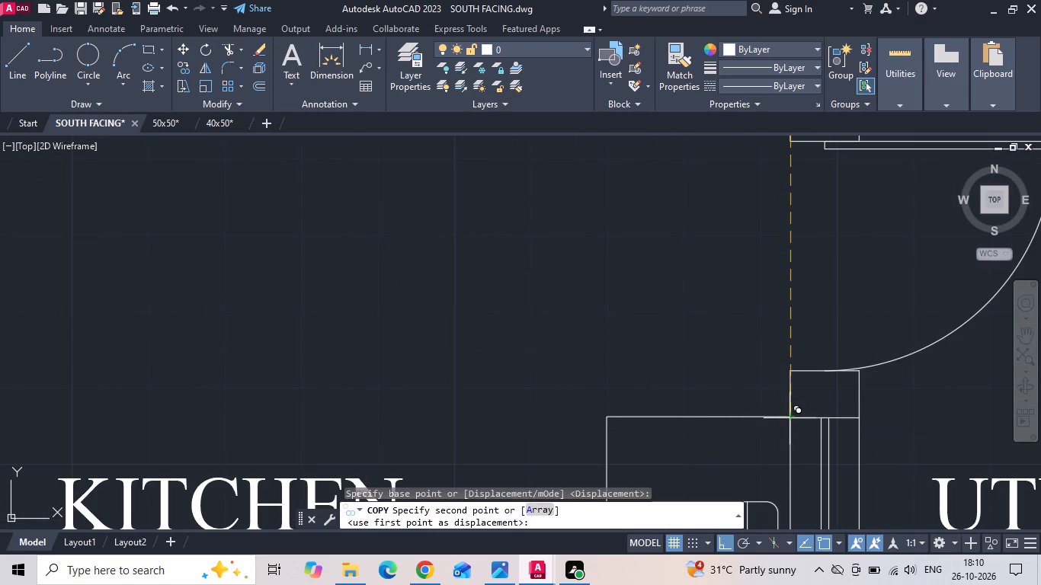
pyautogui.click(790, 417)
pyautogui.scroll(-4, 804, 374)
pyautogui.press('Escape')
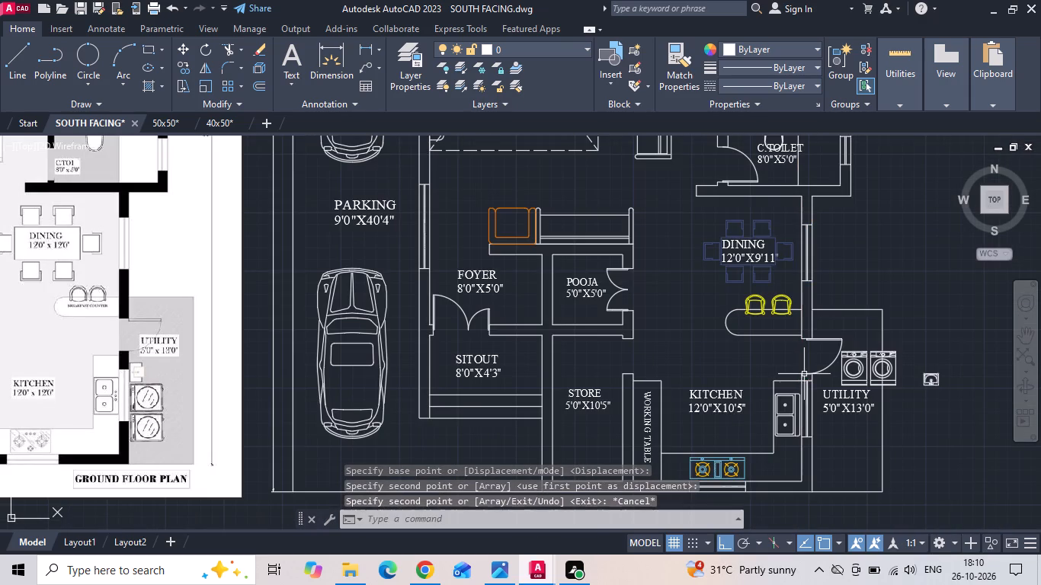
# Move the copied window in the kitchen's east wall 12 inches straight south.
pyautogui.moveTo(799, 420); pyautogui.dragTo(750, 299, button='middle')
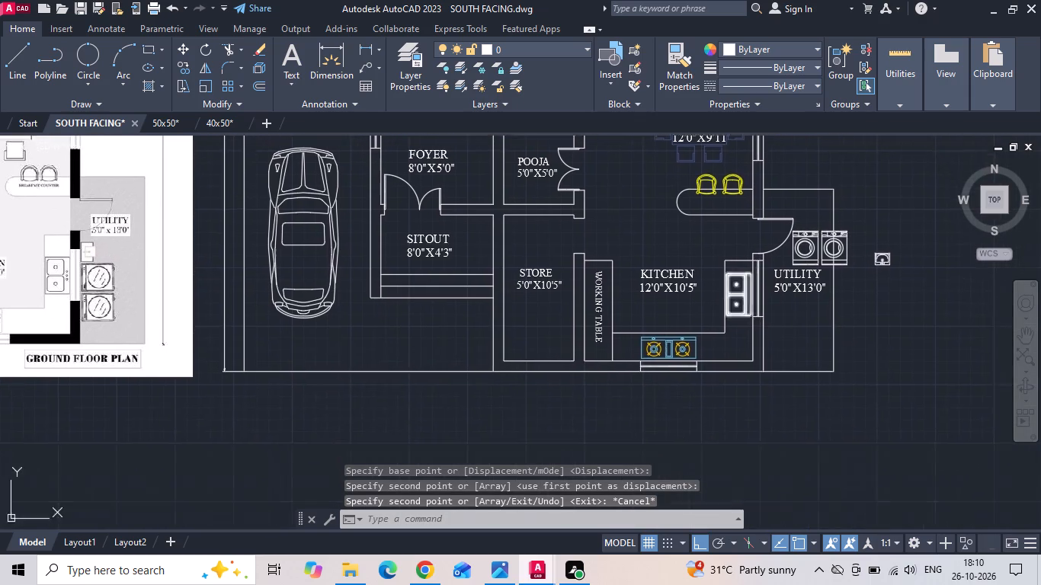
pyautogui.scroll(2, 750, 299)
pyautogui.moveTo(738, 193); pyautogui.dragTo(740, 200)
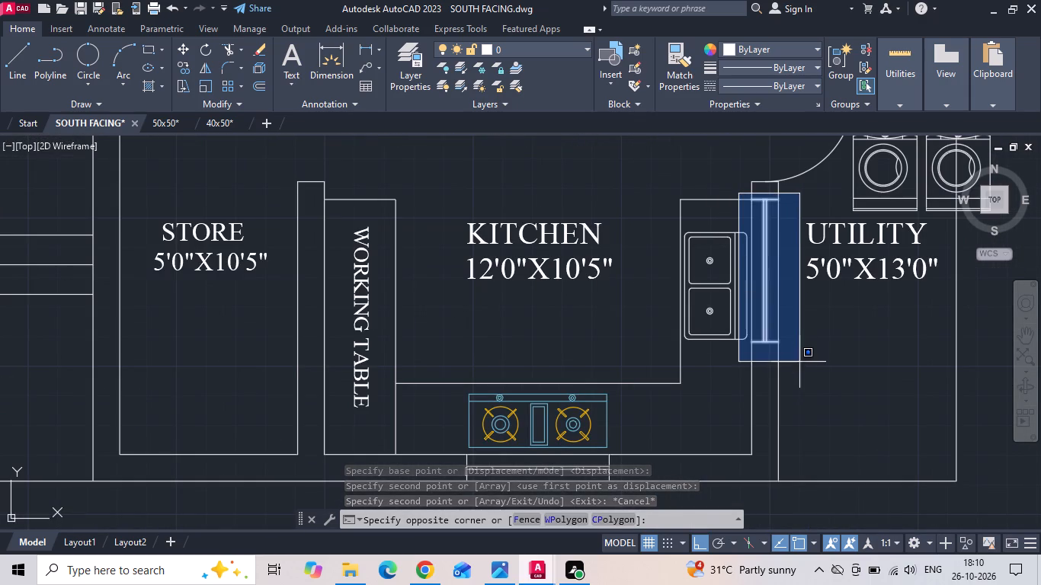
pyautogui.click(804, 385)
pyautogui.rightClick(804, 386)
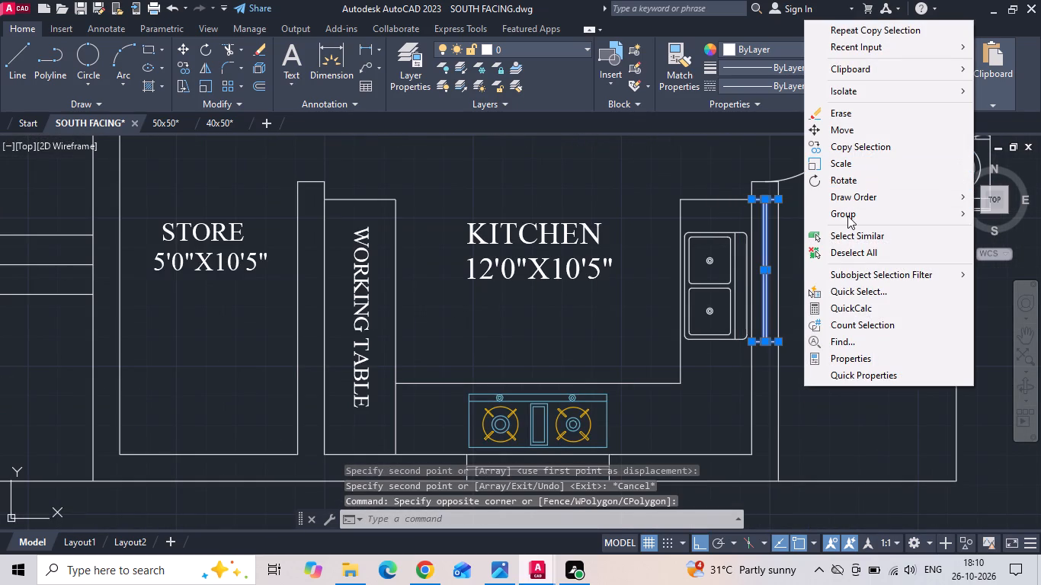
pyautogui.click(847, 130)
pyautogui.moveTo(834, 343); pyautogui.dragTo(834, 350)
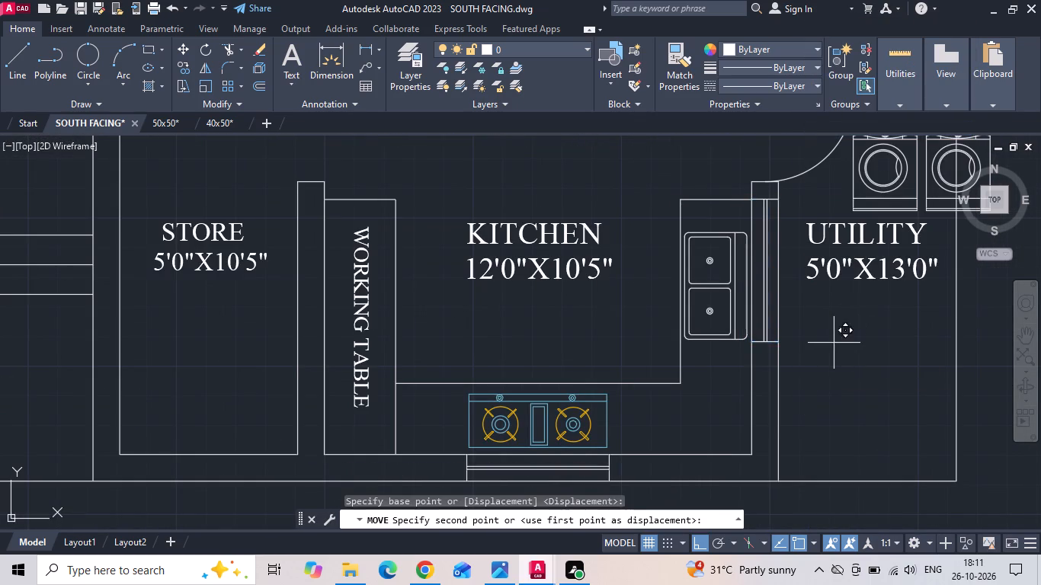
pyautogui.moveTo(834, 350); pyautogui.dragTo(834, 353)
pyautogui.write('12')
pyautogui.press('space')
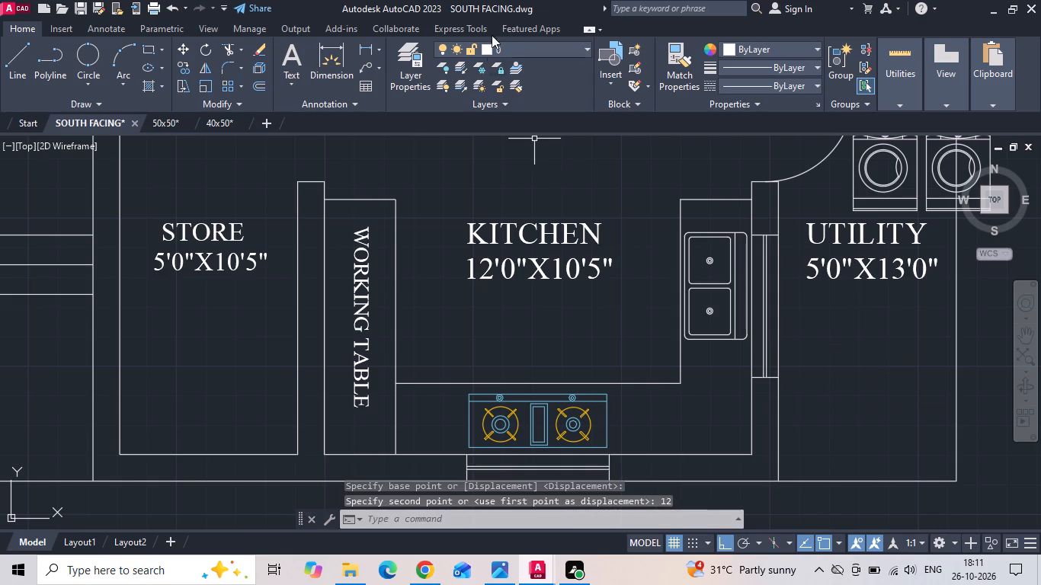
# Move the double-bowl sink a few inches straight south along the kitchen's east counter, roughly centring it on the adjacent window.
pyautogui.scroll(-3, 677, 289)
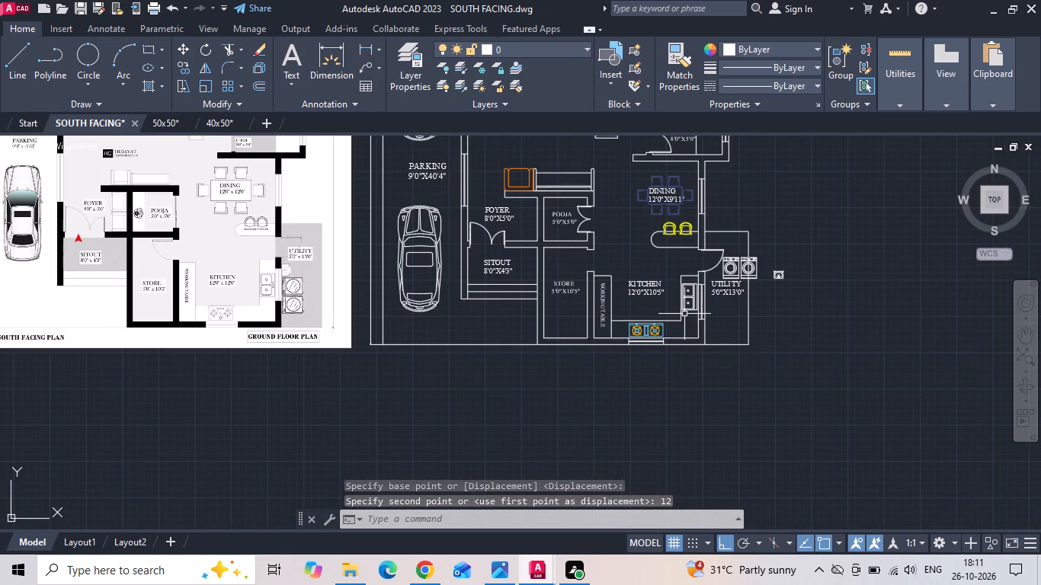
pyautogui.scroll(3, 741, 312)
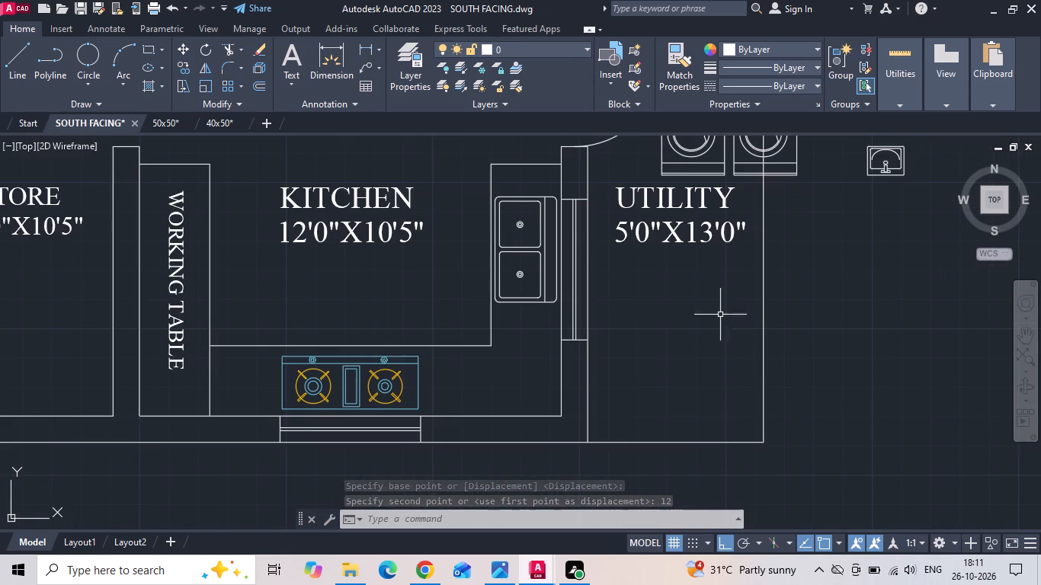
pyautogui.click(535, 284)
pyautogui.click(524, 248)
pyautogui.rightClick(524, 248)
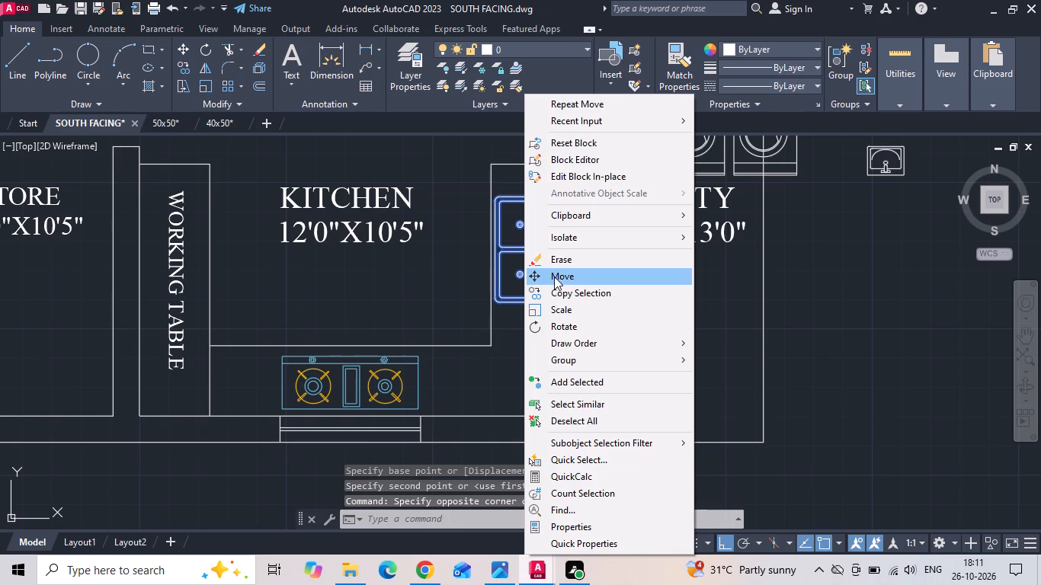
pyautogui.click(554, 277)
pyautogui.click(684, 310)
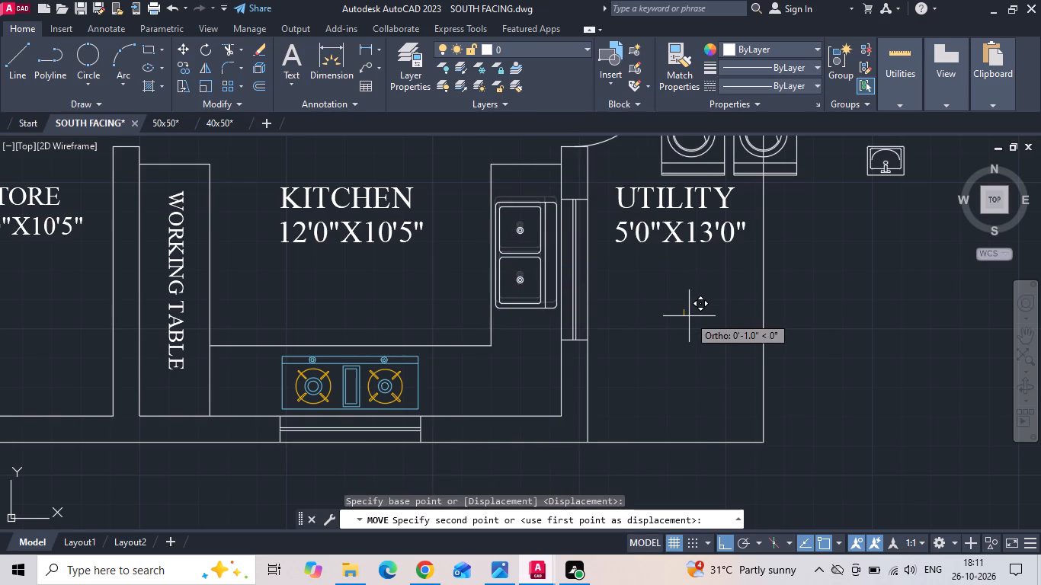
pyautogui.scroll(1, 689, 316)
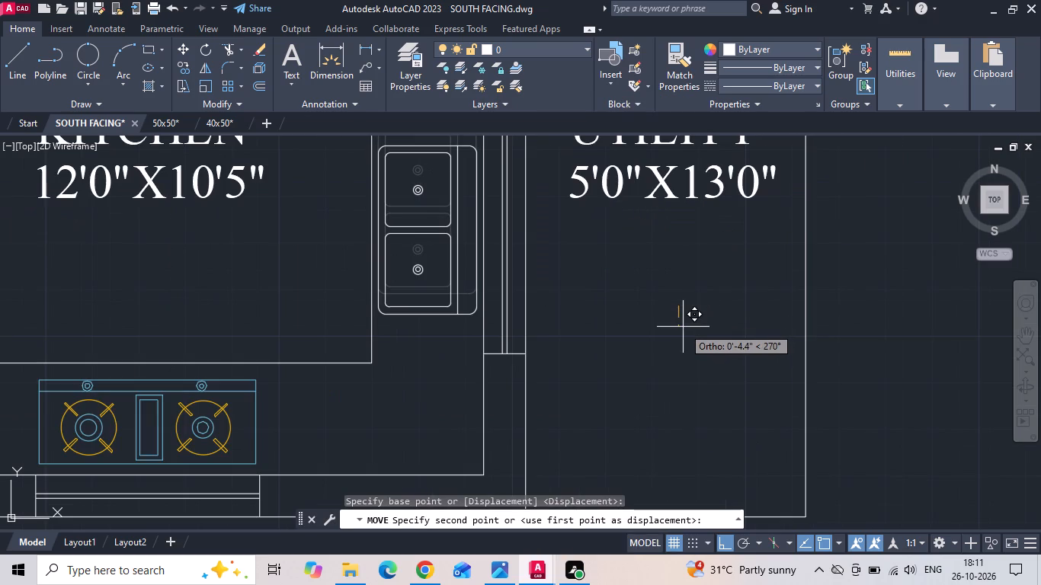
pyautogui.click(682, 333)
pyautogui.scroll(-3, 683, 339)
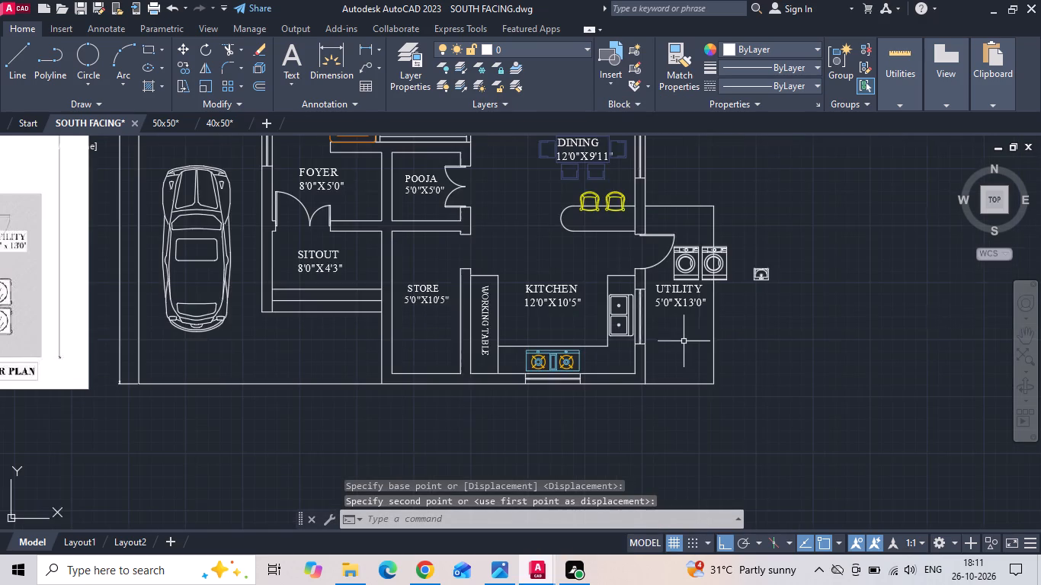
pyautogui.scroll(-1, 685, 344)
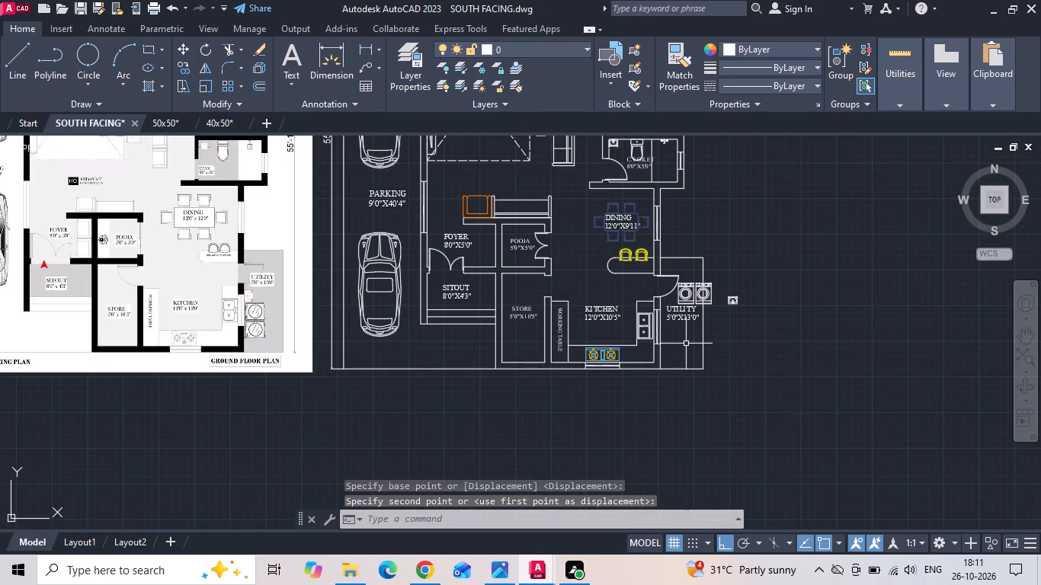
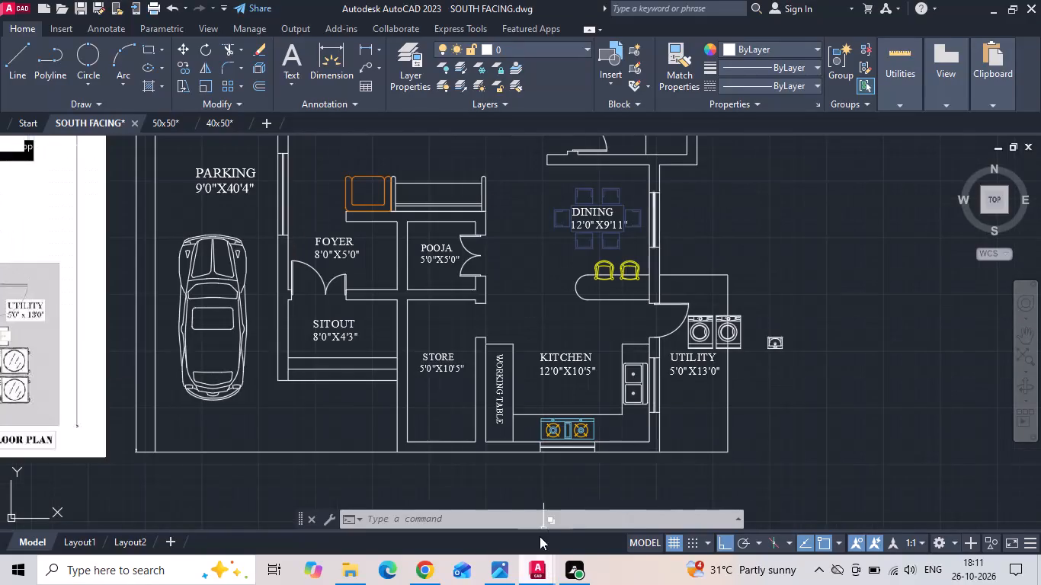
# Rotate the pair of washing machines in the utility area by 270°.
pyautogui.scroll(-1, 693, 439)
pyautogui.scroll(2, 703, 414)
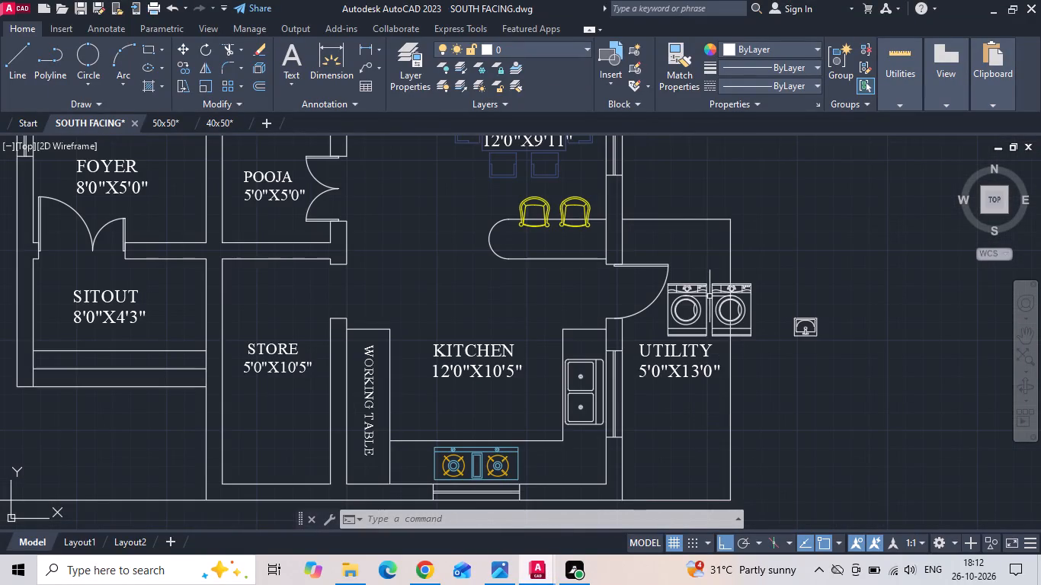
pyautogui.click(710, 290)
pyautogui.rightClick(710, 290)
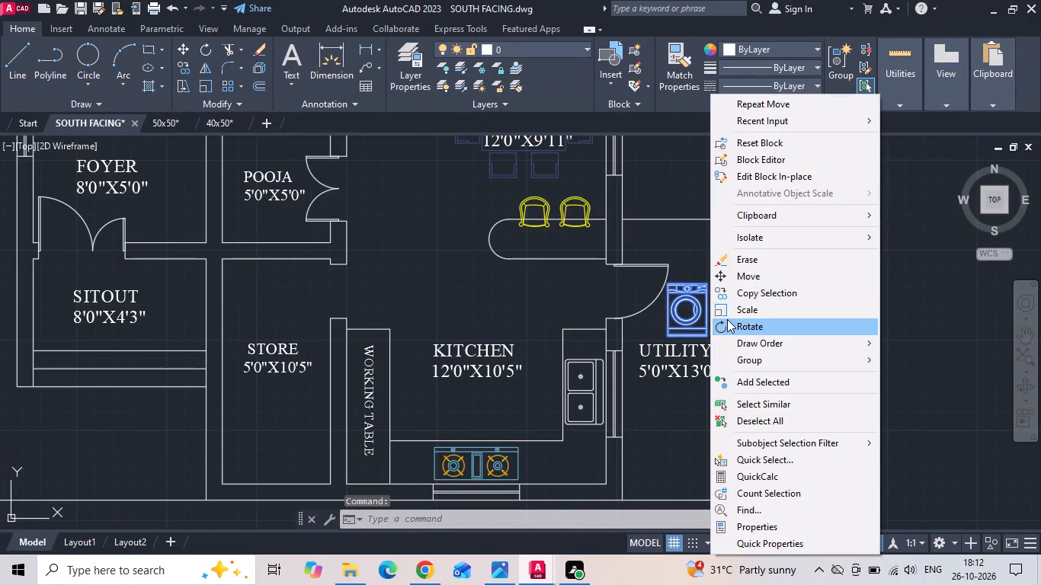
pyautogui.click(727, 319)
pyautogui.click(752, 302)
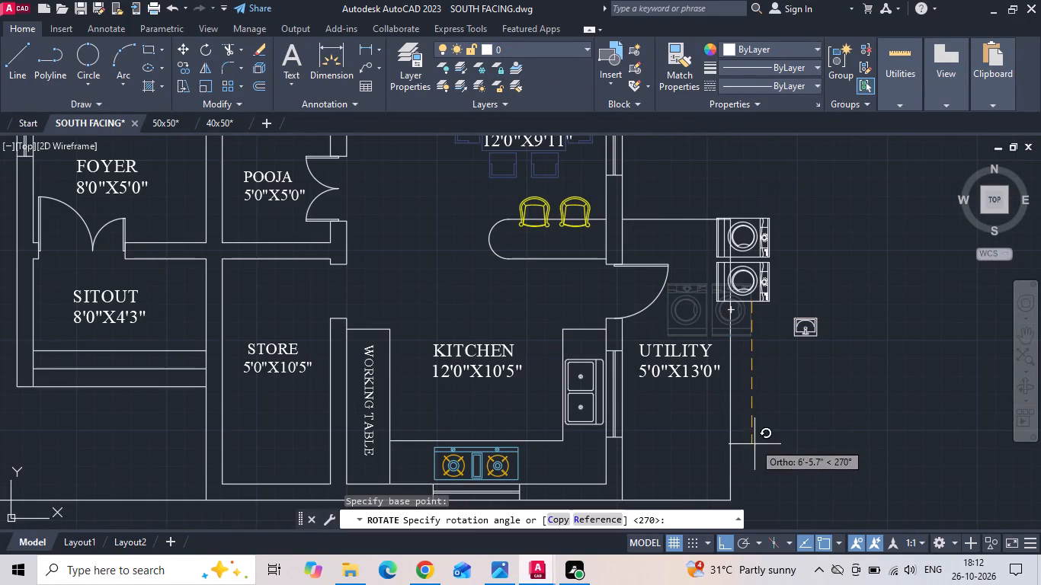
pyautogui.click(756, 450)
# Move the washing machines against the utility side of the kitchen wall, their lower wall-side corner at the window's lower end.
pyautogui.click(744, 296)
pyautogui.rightClick(744, 296)
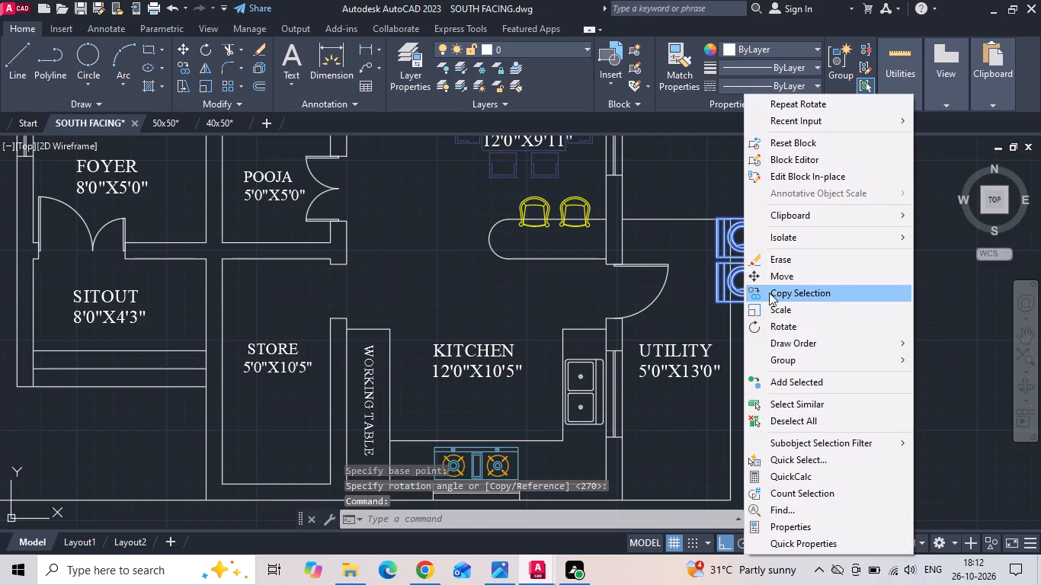
pyautogui.click(775, 283)
pyautogui.scroll(3, 719, 321)
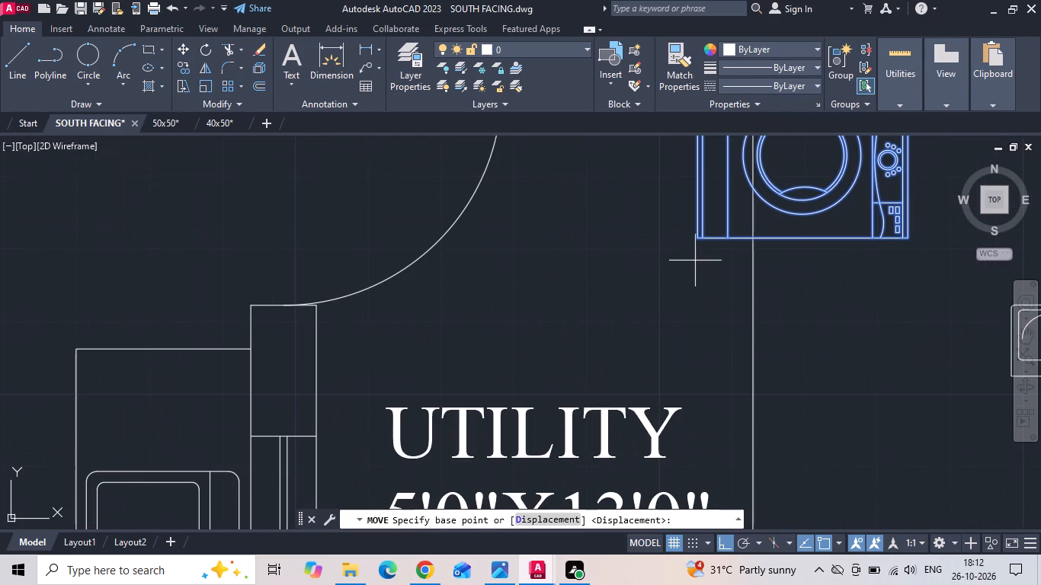
pyautogui.click(696, 242)
pyautogui.scroll(-2, 696, 242)
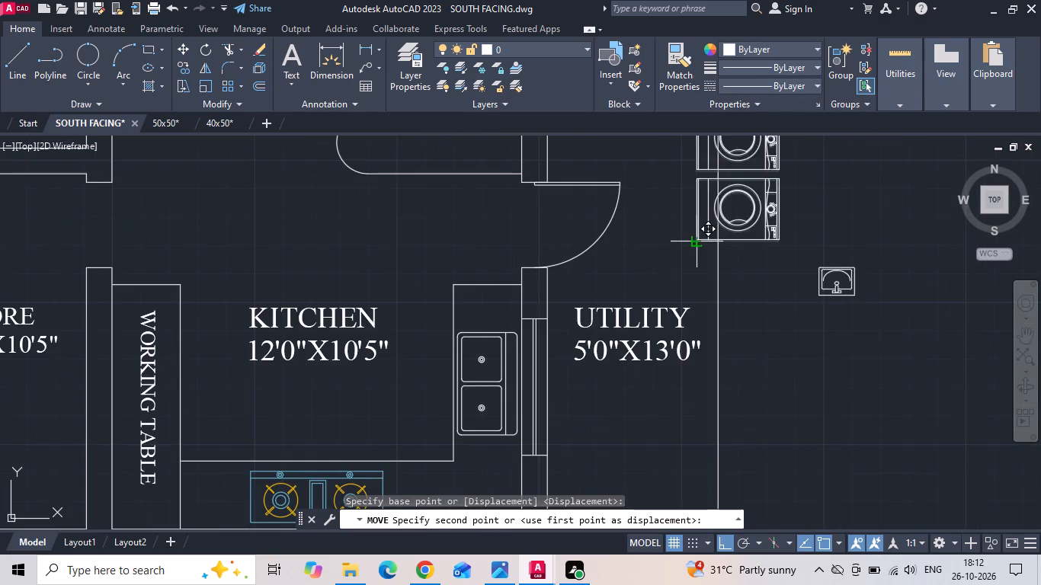
pyautogui.moveTo(543, 448); pyautogui.dragTo(597, 379, button='middle')
pyautogui.click(606, 383)
# Move the washing machines straight down along the kitchen wall, slightly past the window's lower end.
pyautogui.scroll(-4, 731, 390)
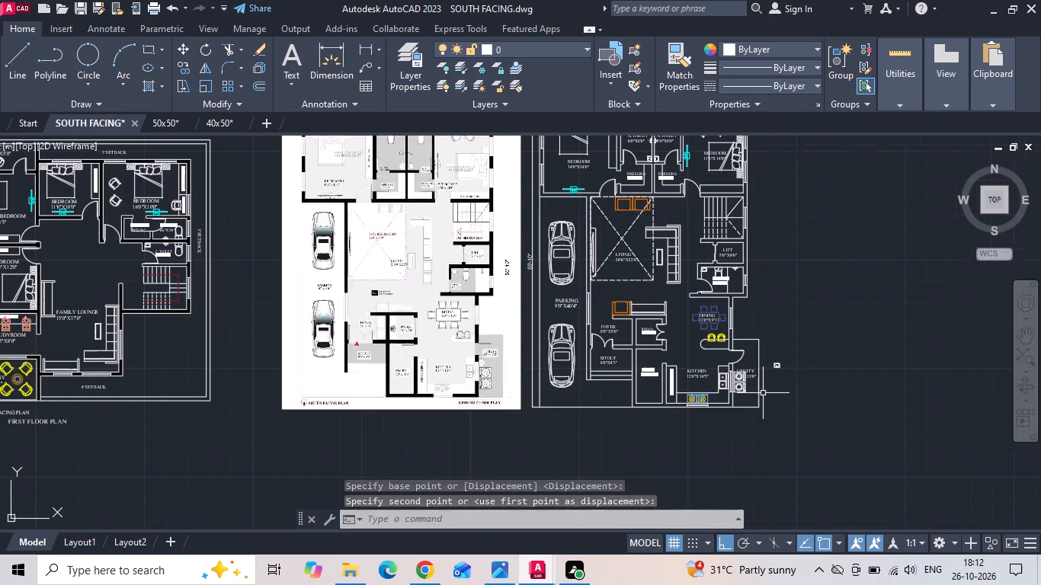
pyautogui.scroll(2, 763, 393)
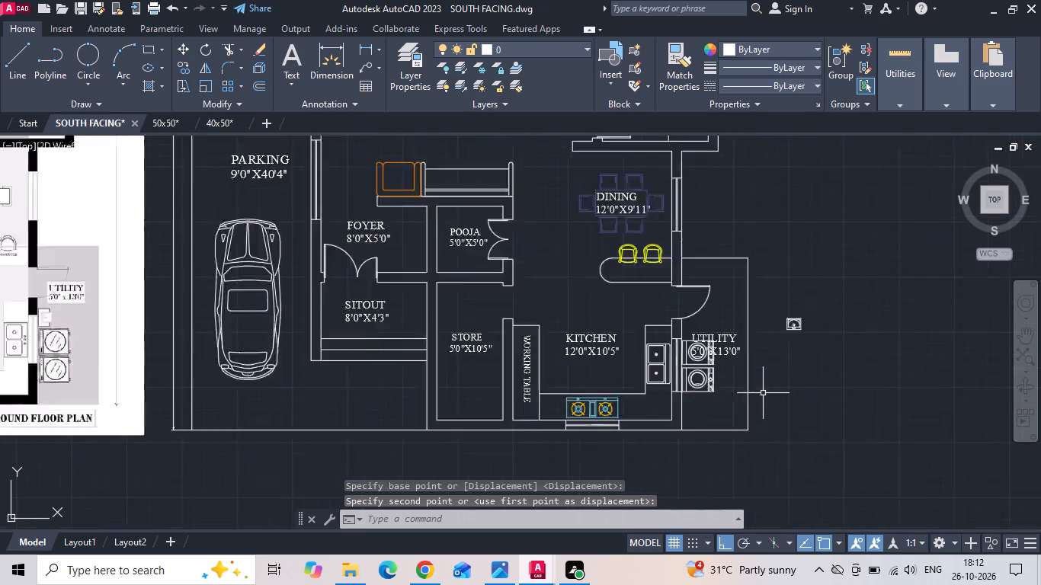
pyautogui.scroll(1, 763, 393)
pyautogui.click(645, 382)
pyautogui.rightClick(641, 392)
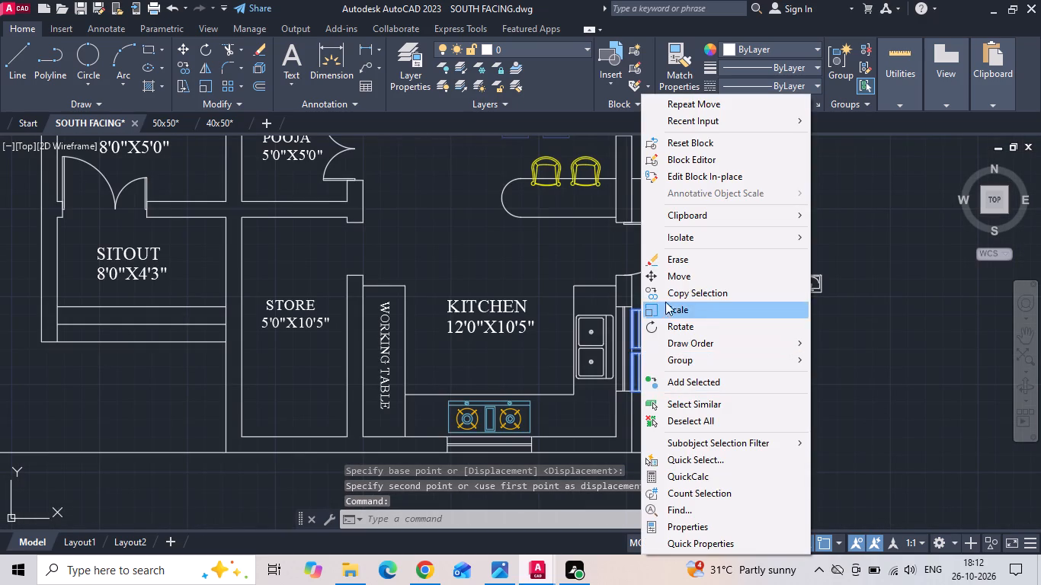
pyautogui.click(671, 282)
pyautogui.scroll(2, 636, 430)
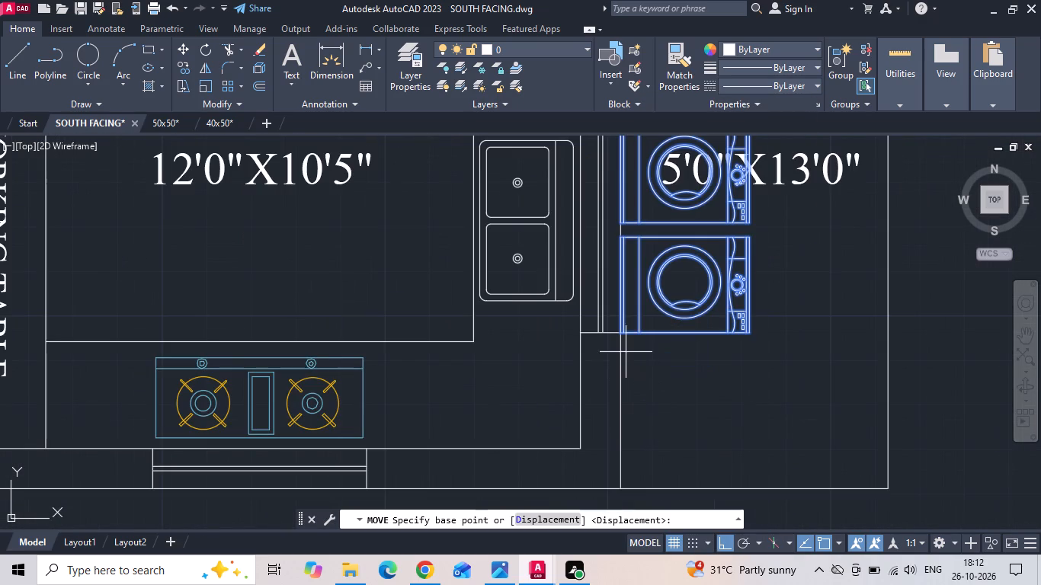
pyautogui.click(620, 338)
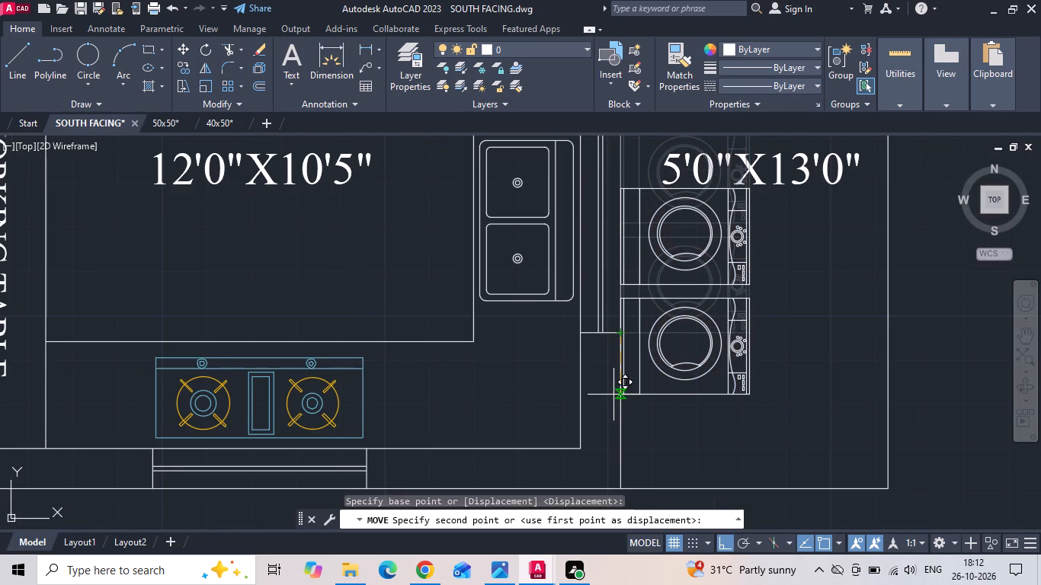
pyautogui.click(615, 398)
# Rotate the small washbasin outside the utility area by 270°.
pyautogui.scroll(-2, 609, 430)
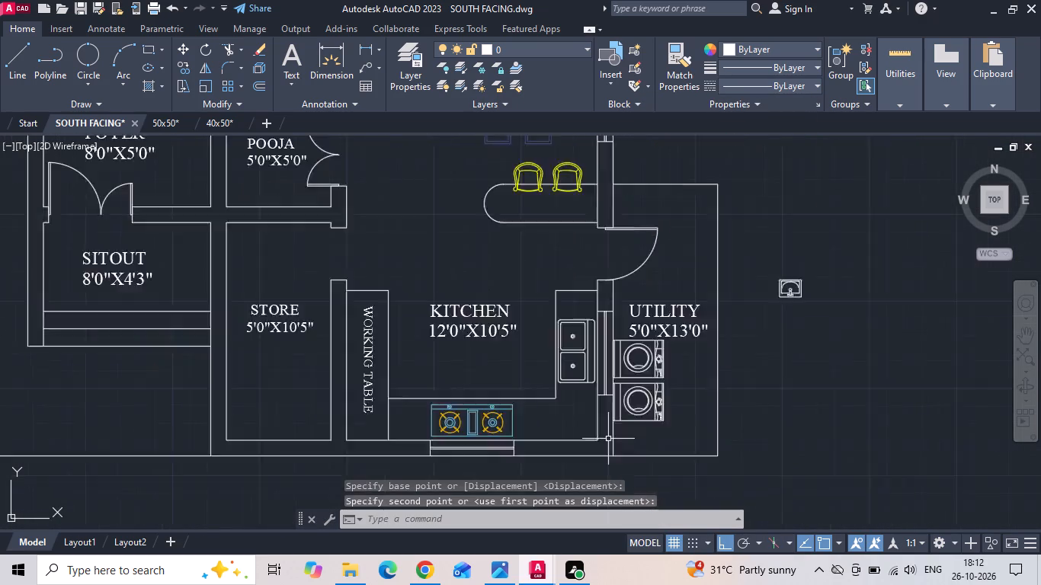
pyautogui.click(802, 278)
pyautogui.rightClick(802, 278)
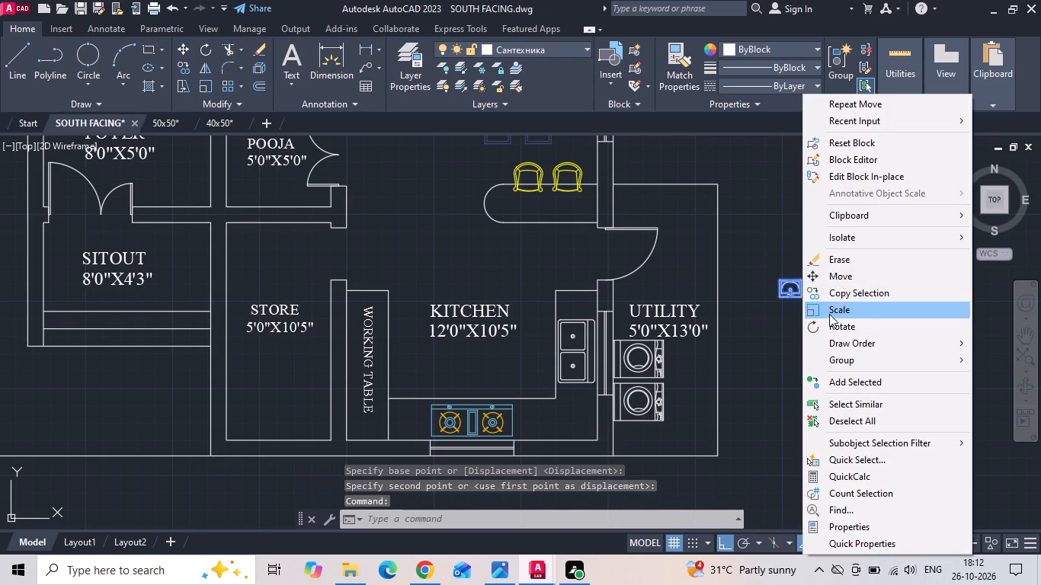
pyautogui.click(829, 326)
pyautogui.click(801, 357)
pyautogui.click(794, 366)
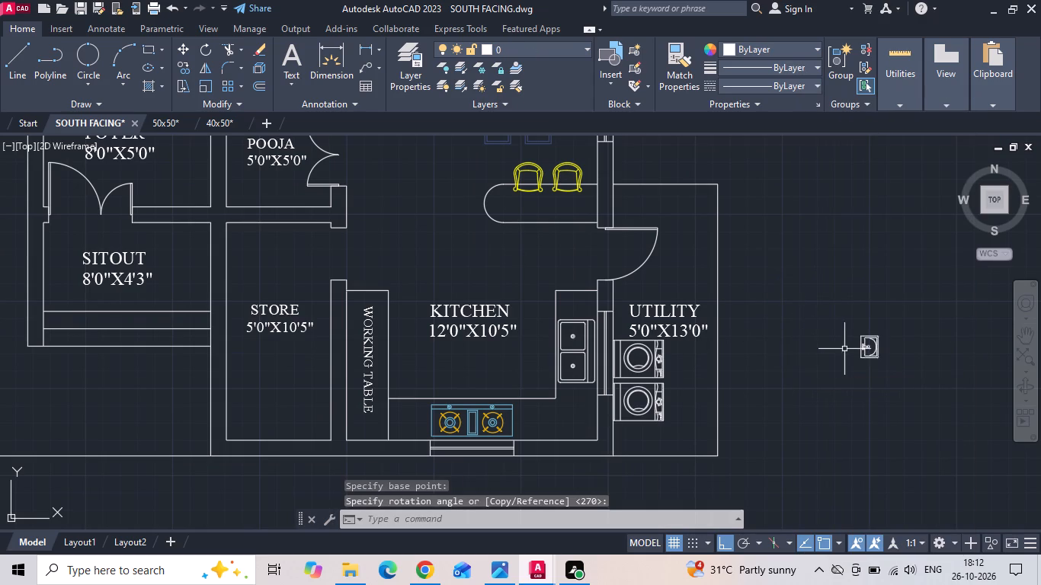
# Move the washbasin by its upper wall-side corner onto the utility side of the kitchen wall, just below the utility door.
pyautogui.click(870, 354)
pyautogui.rightClick(870, 354)
pyautogui.click(872, 277)
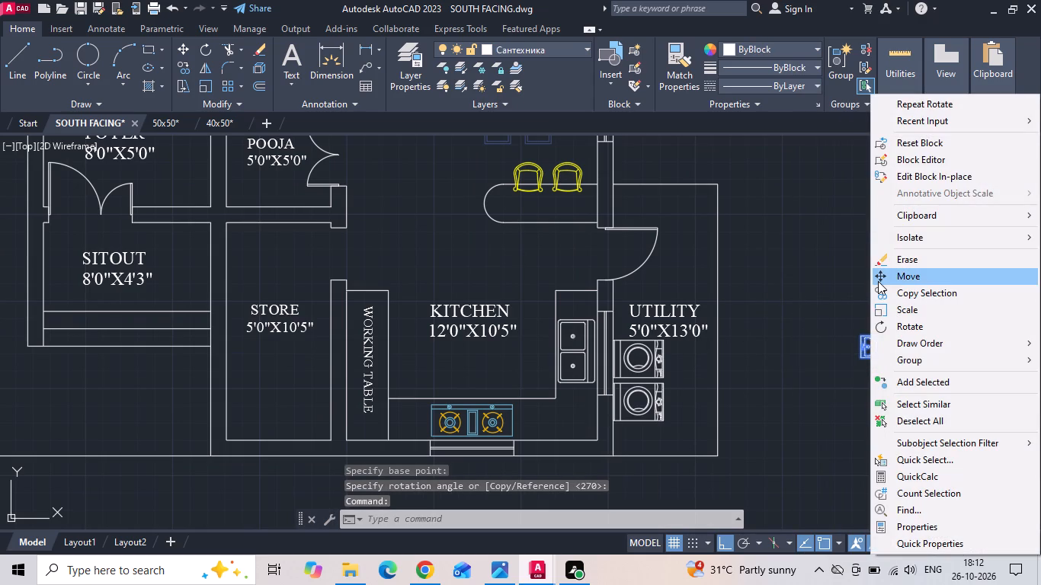
pyautogui.click(879, 282)
pyautogui.scroll(4, 875, 312)
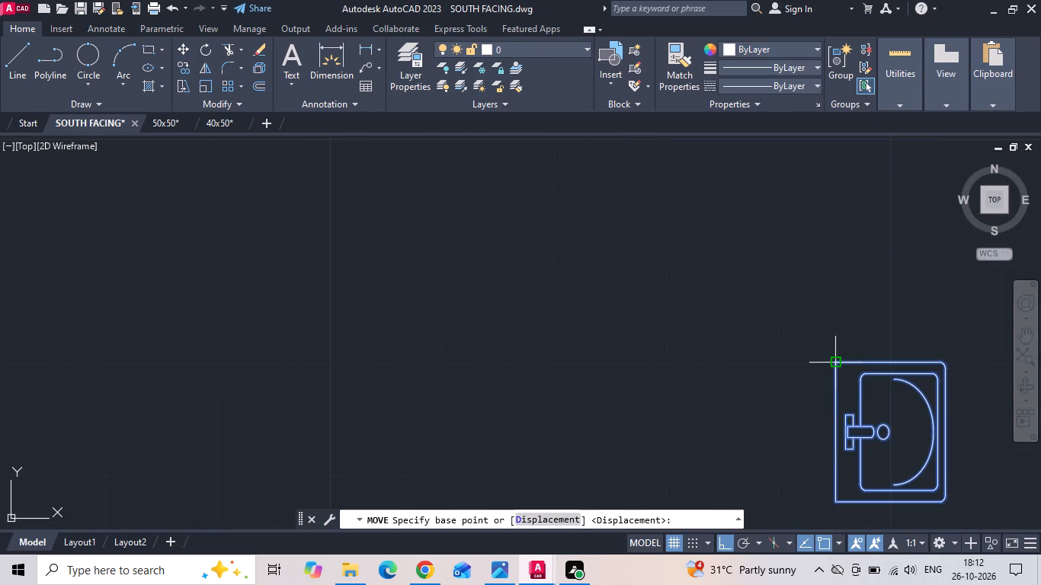
pyautogui.click(840, 362)
pyautogui.scroll(-2, 843, 394)
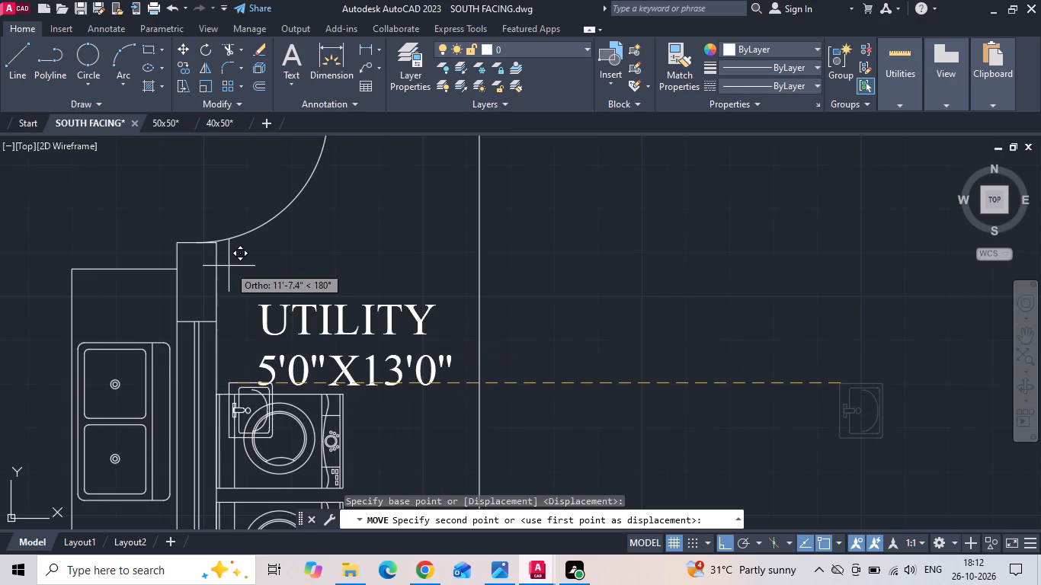
pyautogui.scroll(2, 228, 264)
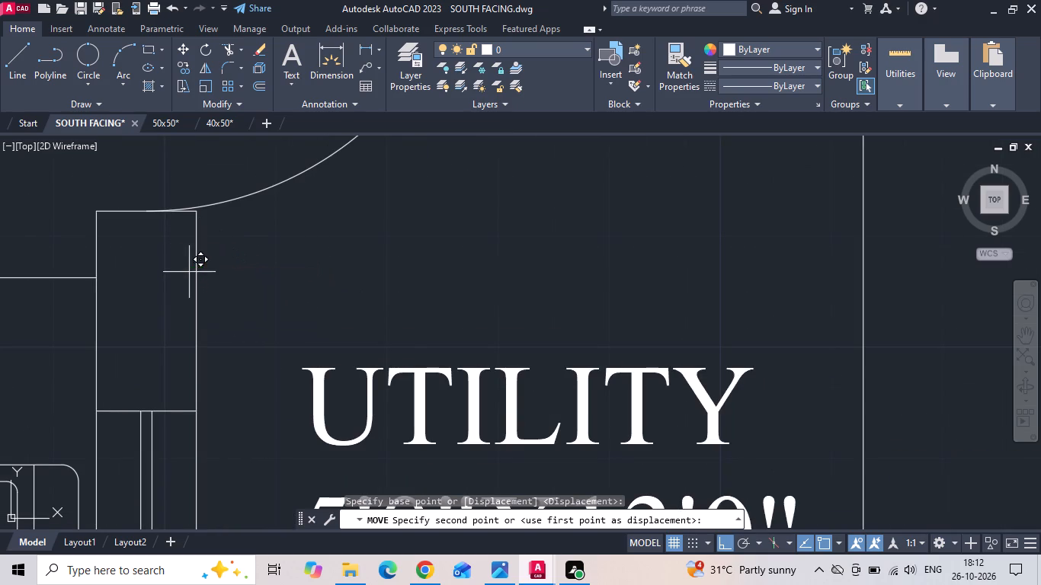
pyautogui.click(195, 283)
# Draw a horizontal guide line from the kitchen counter's upper corner through the wall and past the washbasin.
pyautogui.scroll(-3, 361, 273)
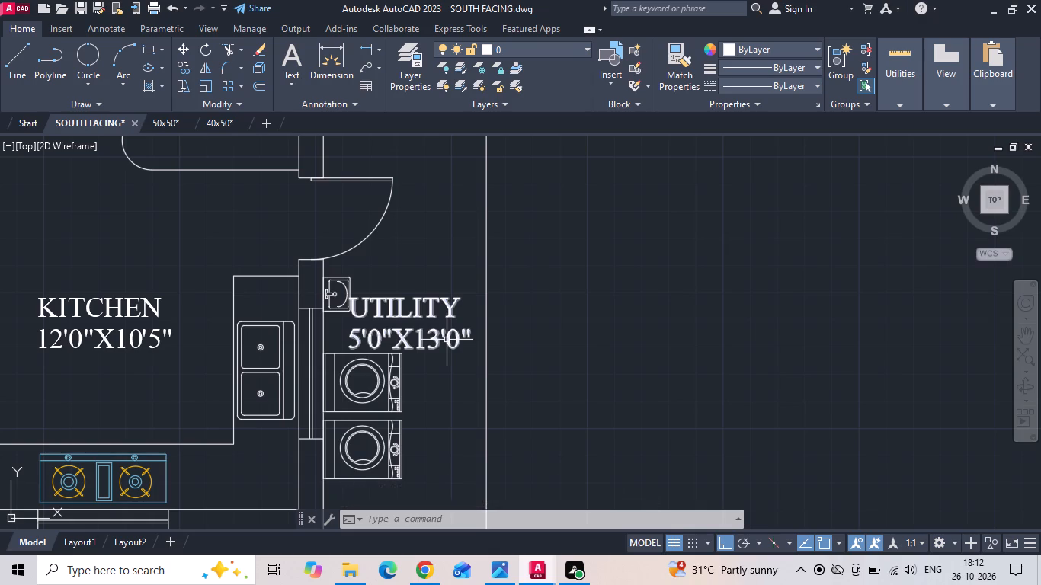
pyautogui.press('l')
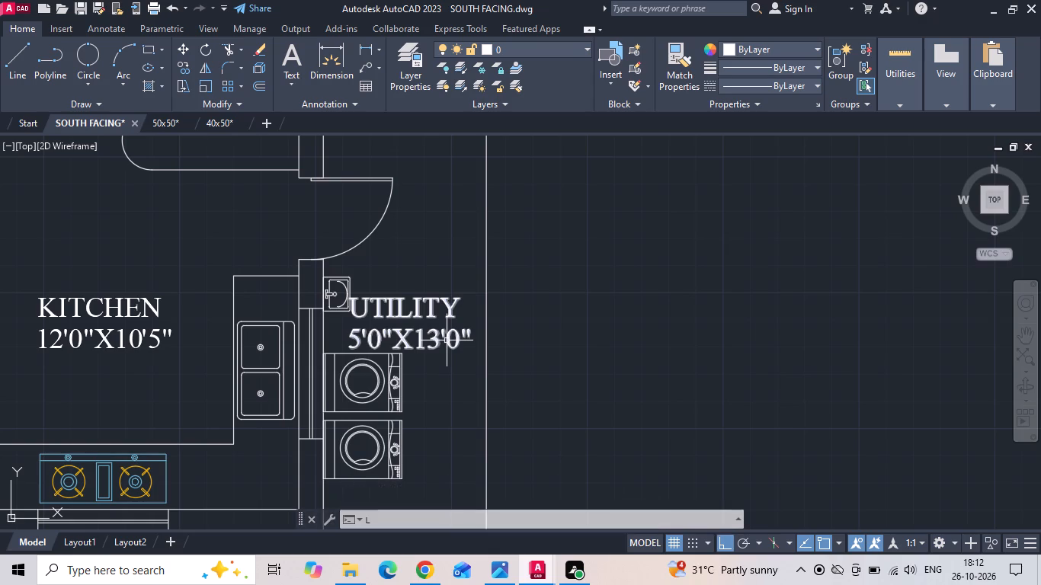
pyautogui.press('space')
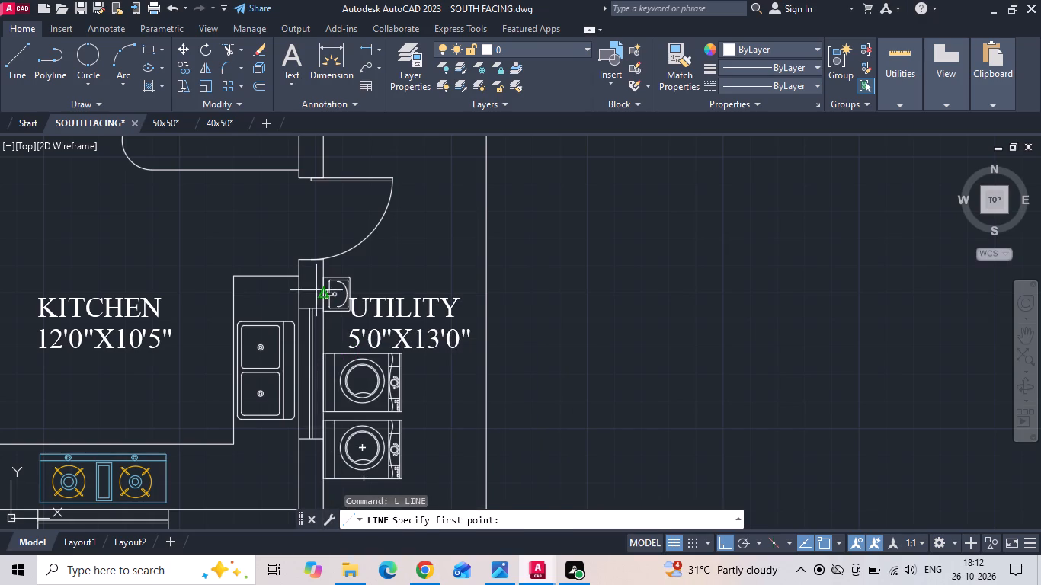
pyautogui.scroll(3, 292, 268)
pyautogui.click(311, 296)
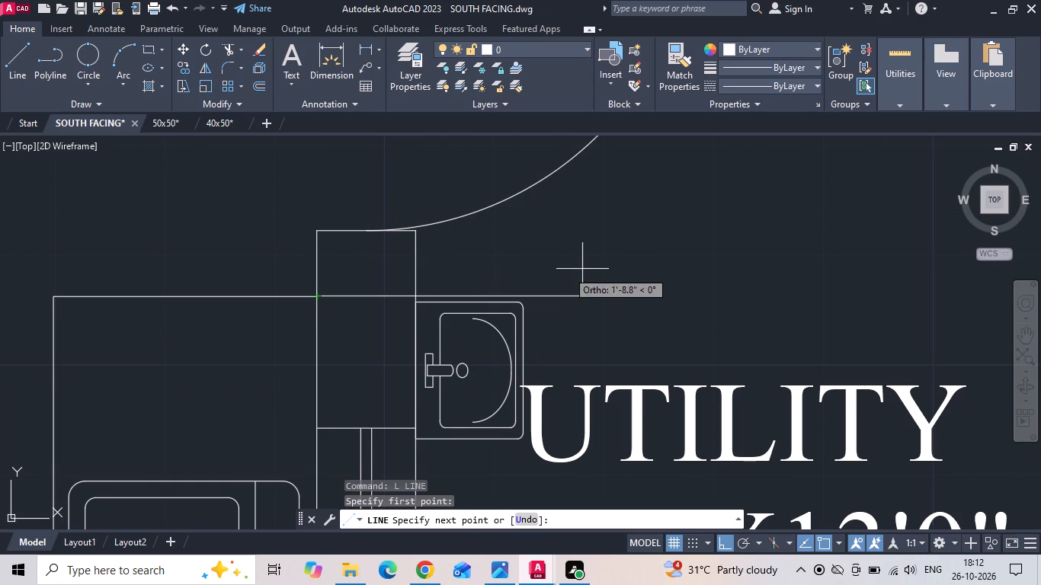
pyautogui.click(613, 267)
pyautogui.press('Escape')
# Move the washbasin up along the wall so its top edge meets the horizontal guide line.
pyautogui.moveTo(539, 333); pyautogui.dragTo(519, 344)
pyautogui.click(469, 362)
pyautogui.rightClick(469, 362)
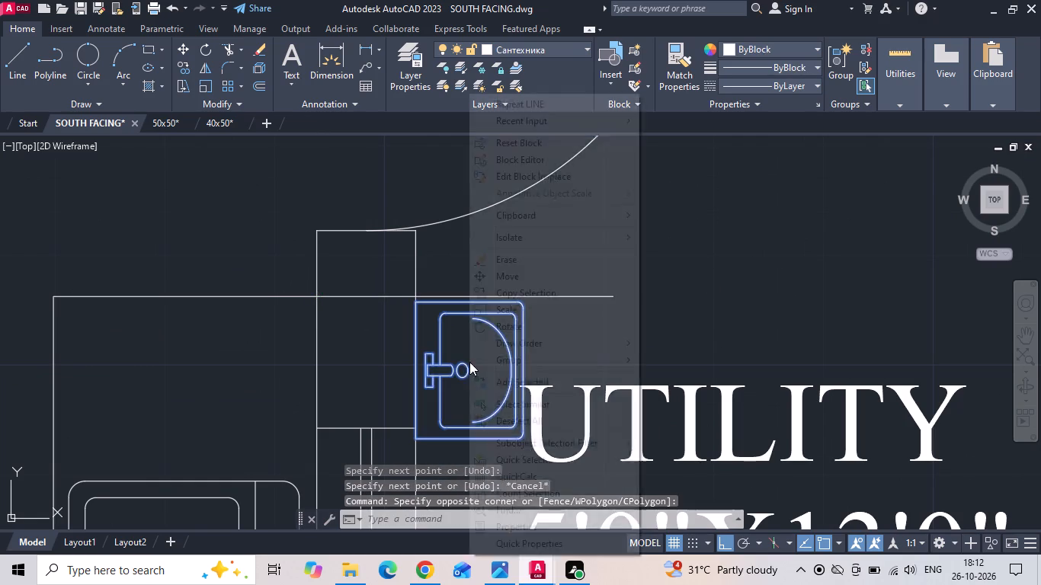
pyautogui.click(488, 276)
pyautogui.scroll(3, 415, 309)
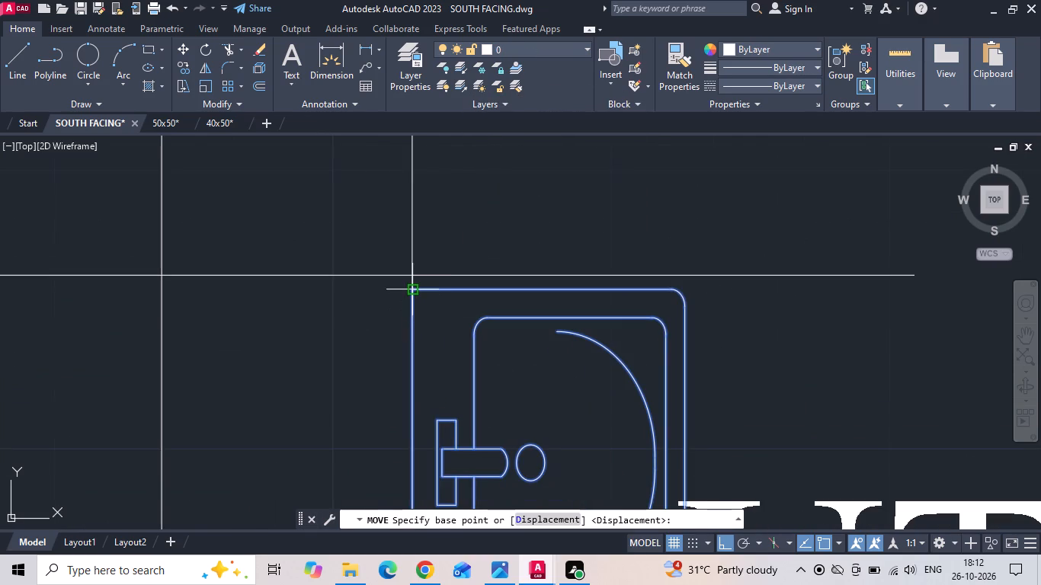
pyautogui.click(412, 289)
pyautogui.click(408, 276)
# Erase the horizontal guide line above the washbasin.
pyautogui.moveTo(811, 232); pyautogui.dragTo(801, 301)
pyautogui.click(793, 320)
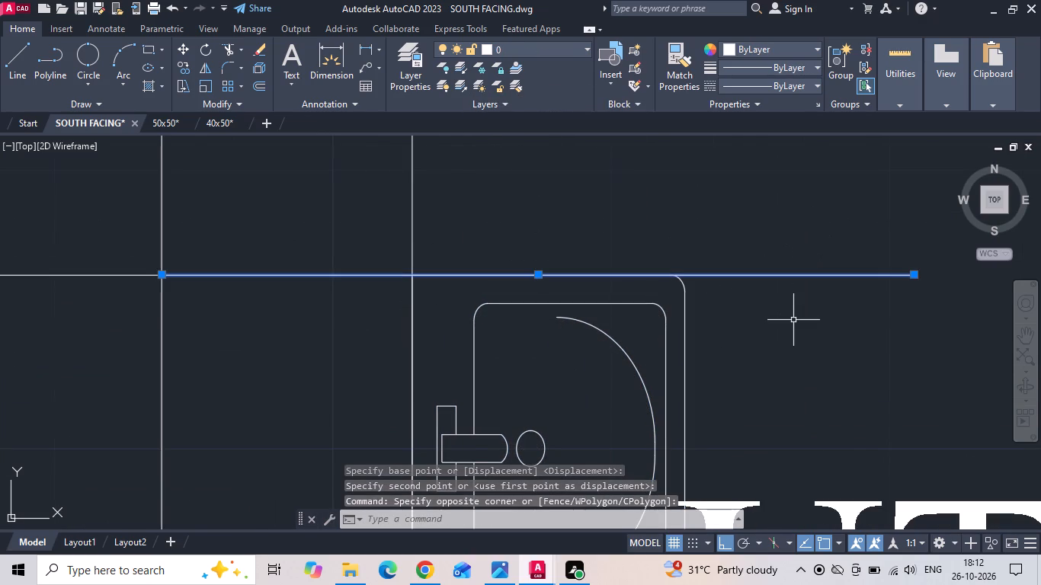
pyautogui.press('Delete')
# Move the UTILITY 5'0"X13'0" label slightly to the right, clear of the washbasin.
pyautogui.scroll(-3, 787, 321)
pyautogui.scroll(-1, 638, 292)
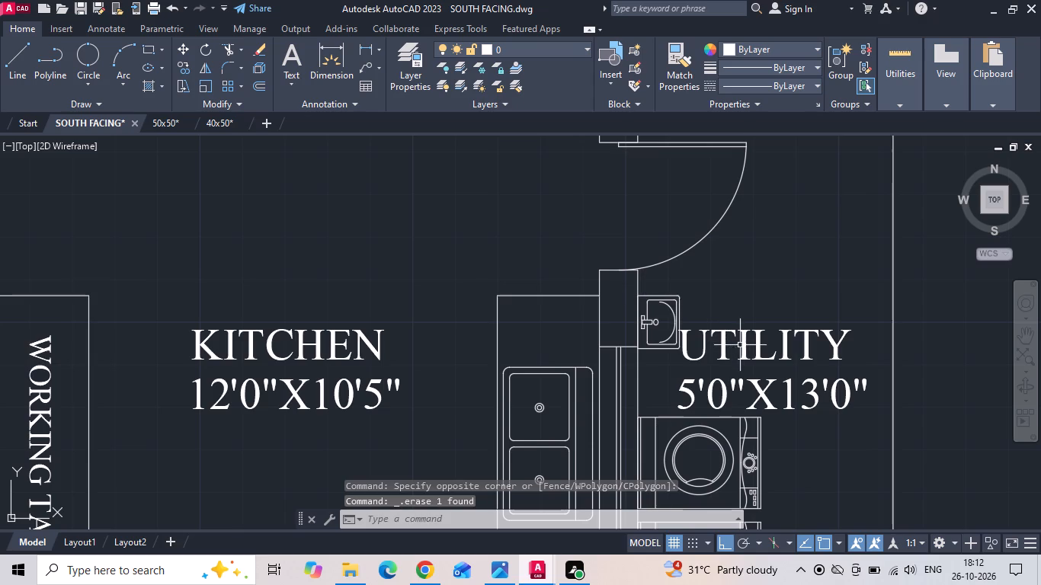
pyautogui.click(740, 345)
pyautogui.click(726, 334)
pyautogui.rightClick(726, 334)
pyautogui.click(756, 280)
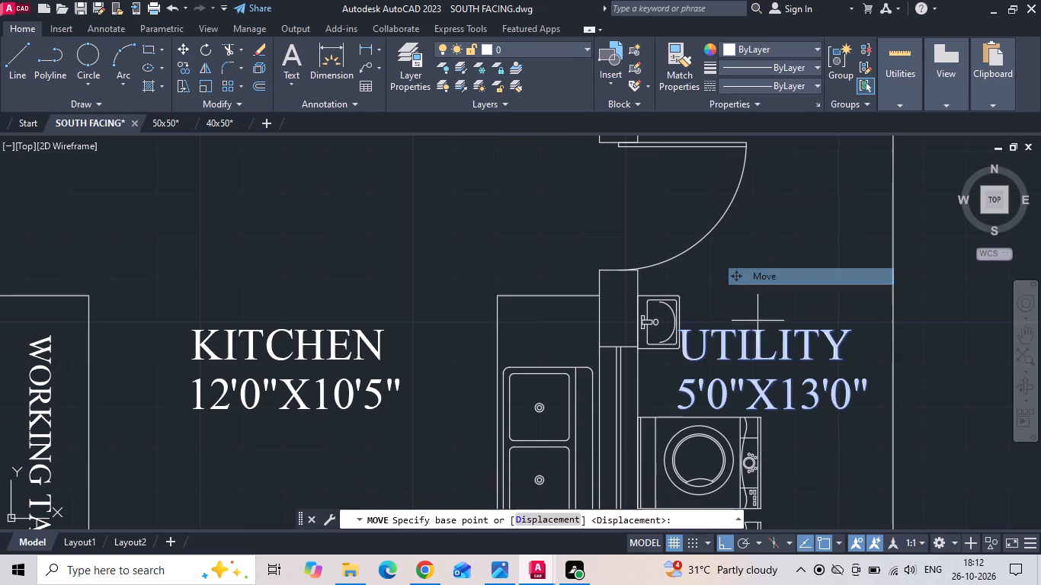
pyautogui.click(815, 493)
pyautogui.click(822, 497)
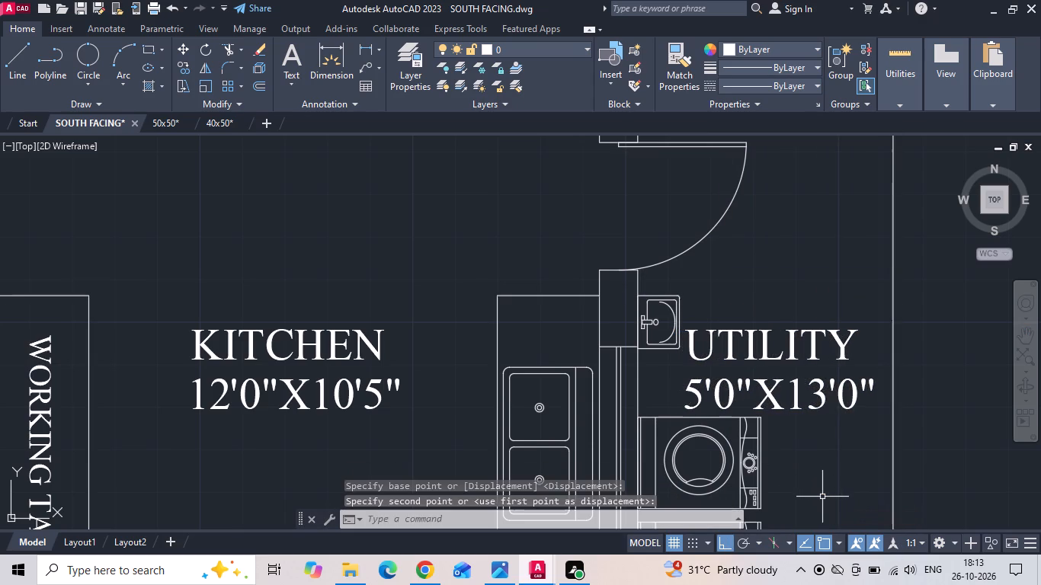
# Save the drawing.
pyautogui.hotkey('ctrl', 's')
# Mirror the utility door about a vertical line through the kitchen, keeping the original door.
pyautogui.scroll(-3, 769, 398)
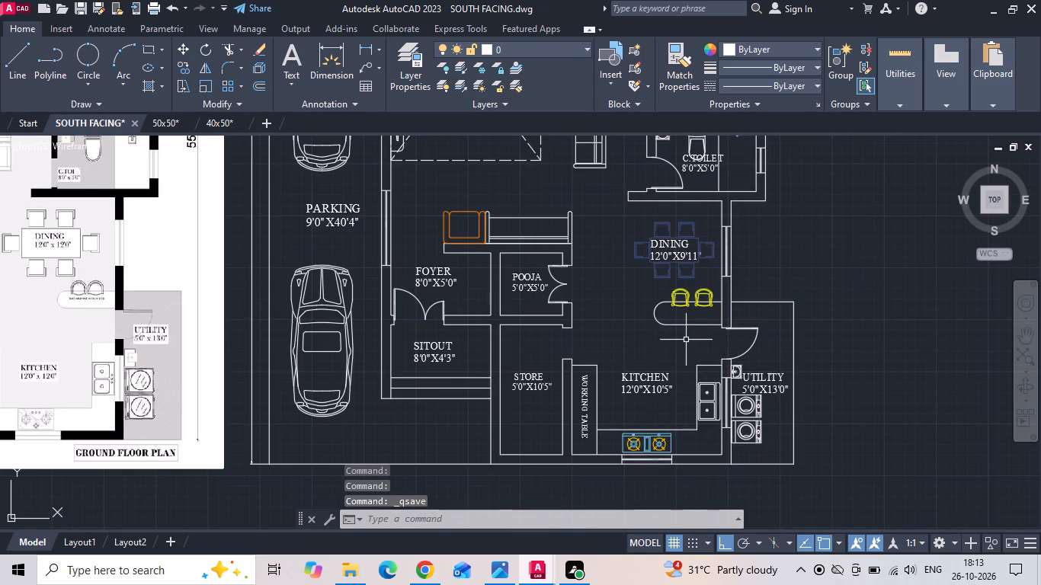
pyautogui.scroll(-1, 686, 340)
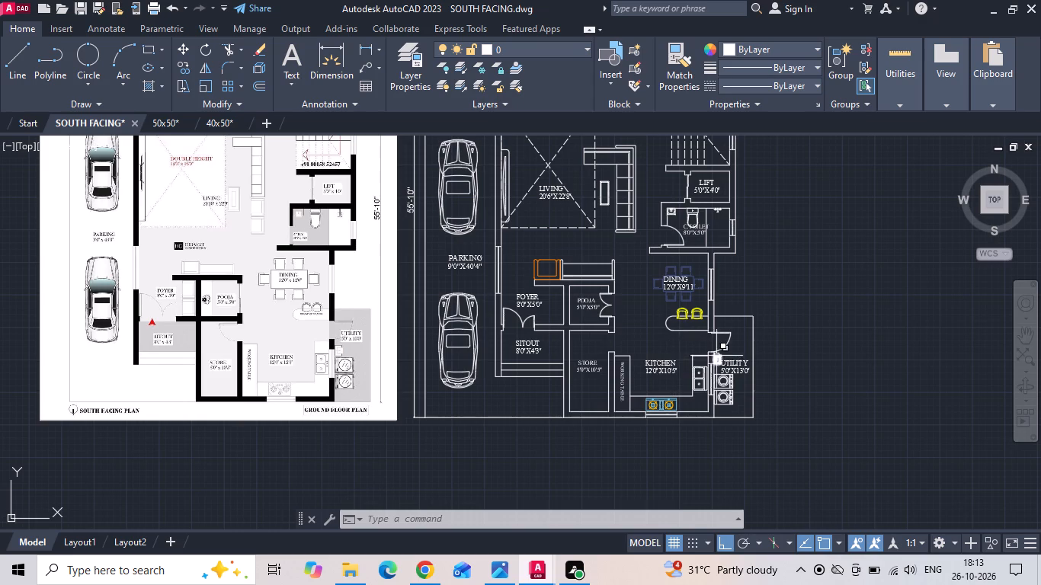
pyautogui.scroll(2, 694, 340)
pyautogui.click(759, 370)
pyautogui.click(754, 366)
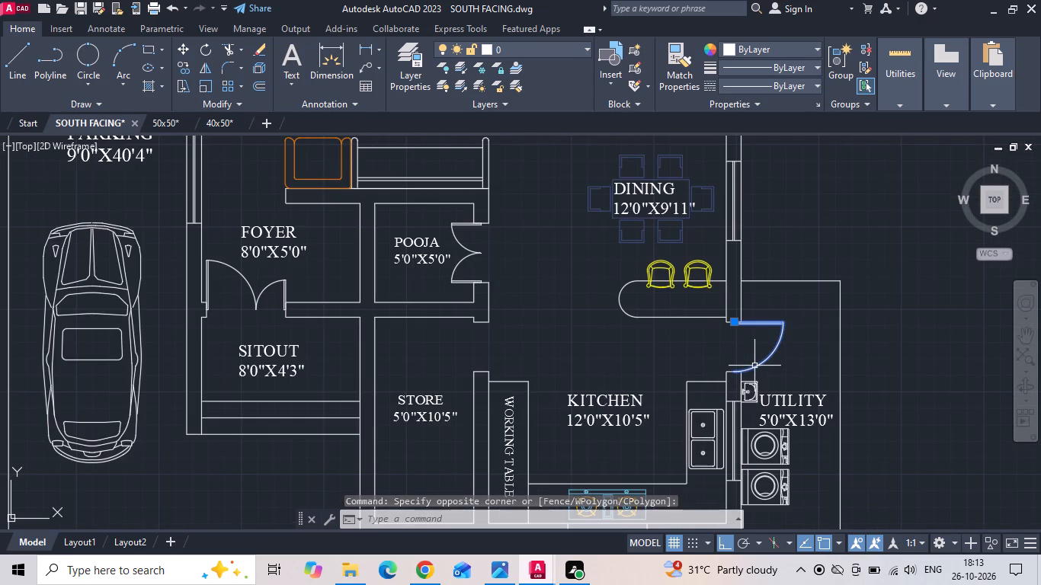
pyautogui.write('MI')
pyautogui.press('space')
pyautogui.click(580, 334)
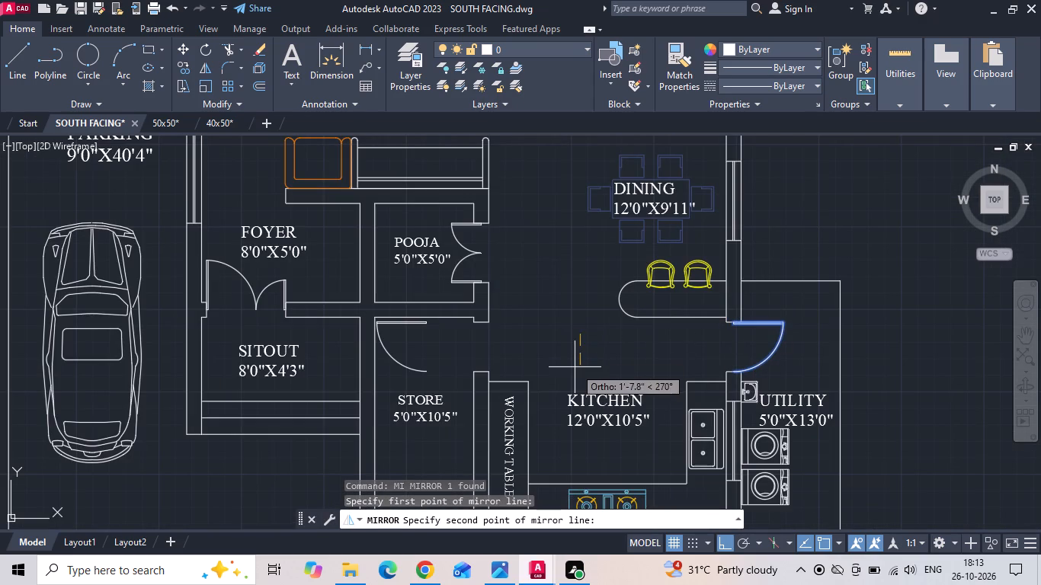
pyautogui.click(575, 367)
pyautogui.write('N')
pyautogui.press('space')
# Move the mirrored door copy in the STORE room across so its swing end meets the doorway opening's wall corner.
pyautogui.scroll(2, 442, 388)
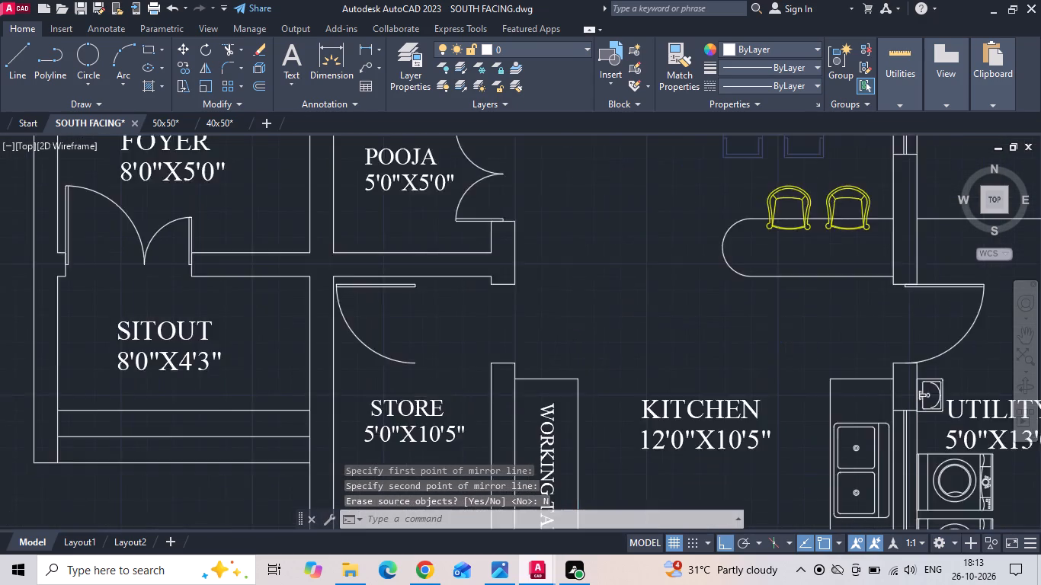
pyautogui.click(405, 367)
pyautogui.click(378, 312)
pyautogui.rightClick(378, 312)
pyautogui.click(407, 283)
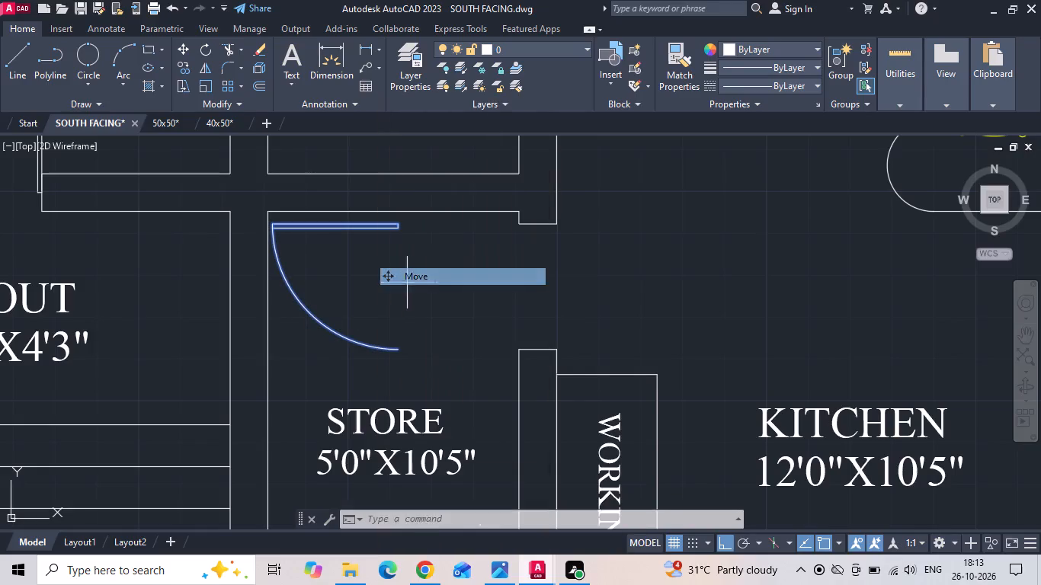
pyautogui.click(403, 349)
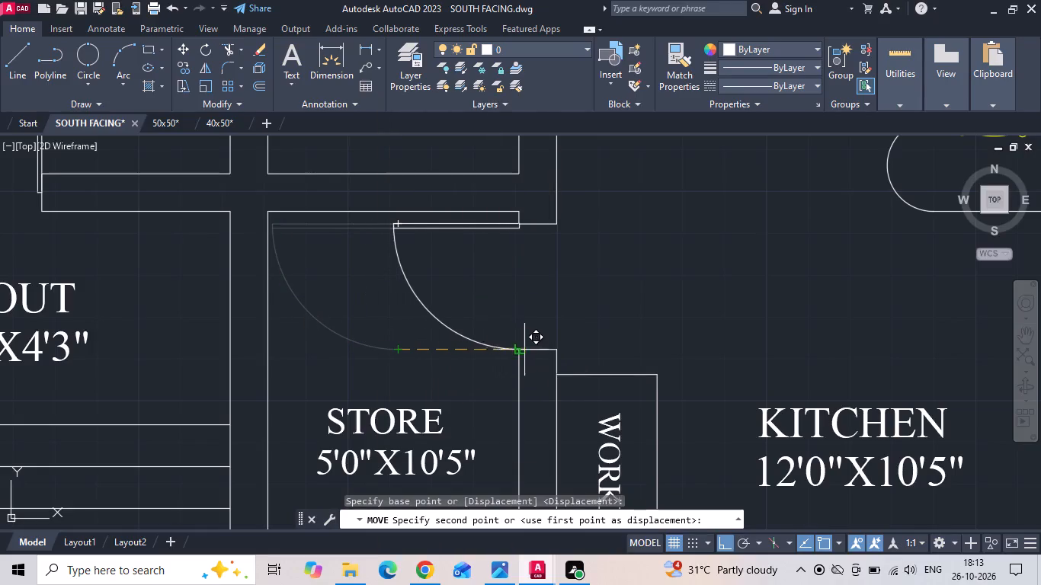
pyautogui.click(538, 350)
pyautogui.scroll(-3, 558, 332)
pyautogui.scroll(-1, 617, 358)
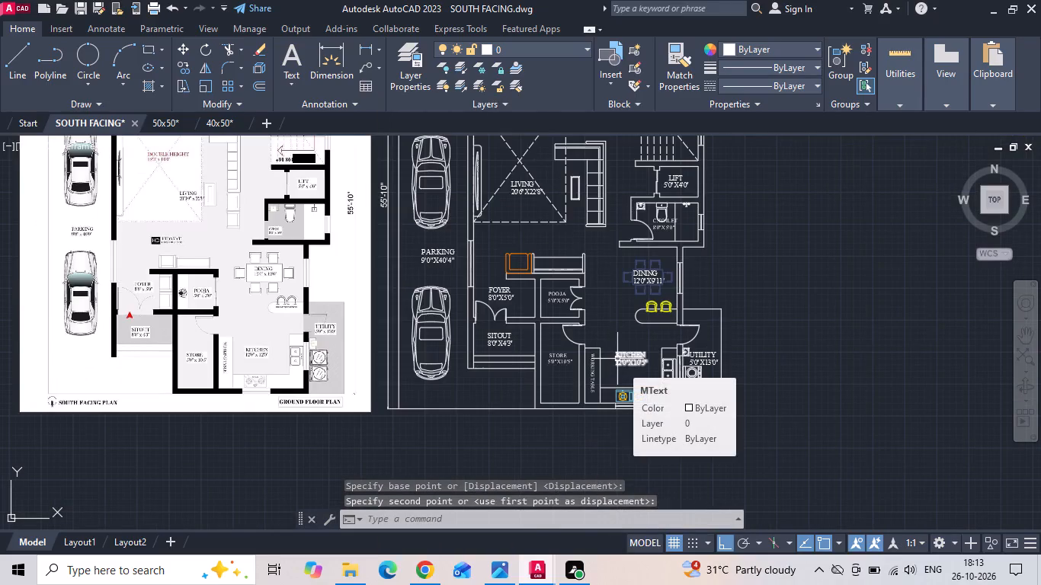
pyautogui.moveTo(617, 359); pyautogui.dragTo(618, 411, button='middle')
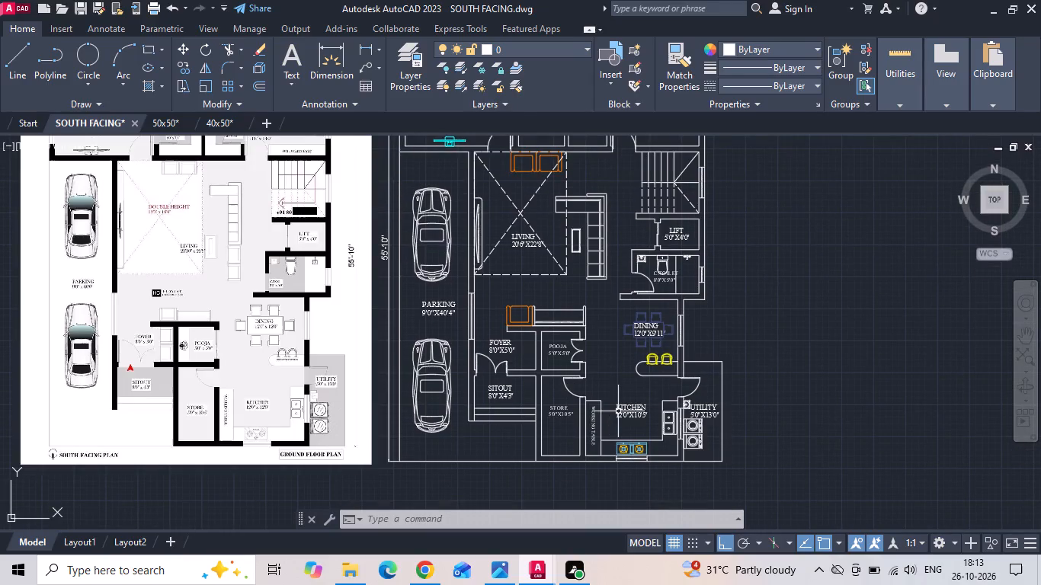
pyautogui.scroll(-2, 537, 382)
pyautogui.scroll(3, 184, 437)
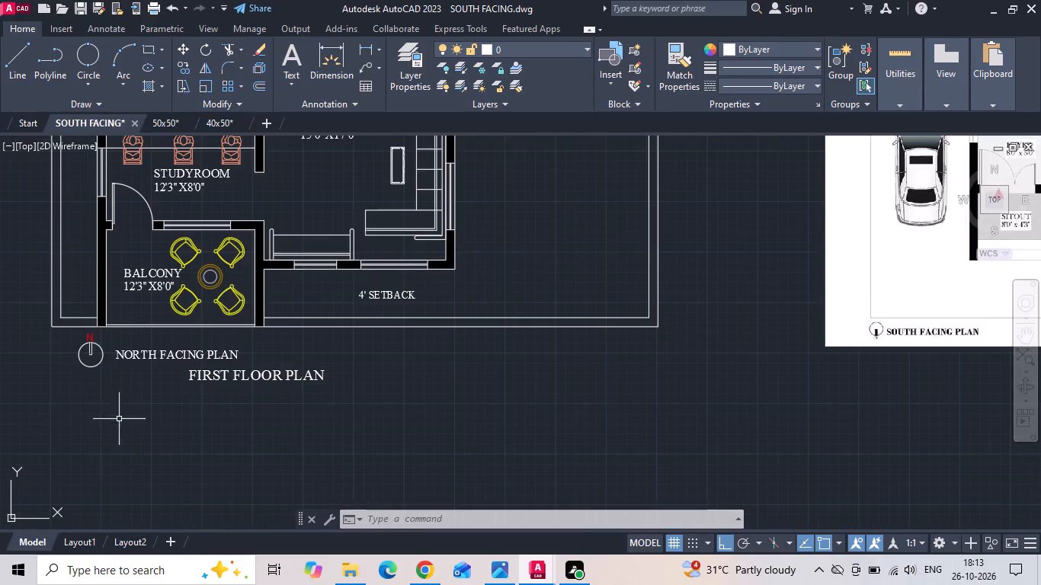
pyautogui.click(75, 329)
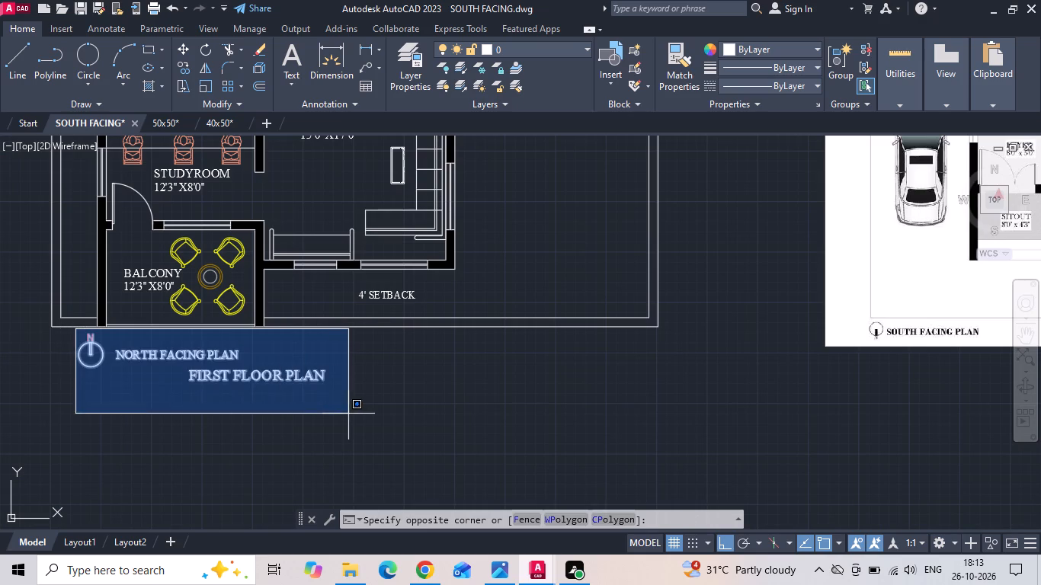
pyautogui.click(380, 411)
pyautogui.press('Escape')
# Copy the north symbol, NORTH FACING PLAN and GROUND FLOOR PLAN titles from the north-facing ground floor plan to below the south-facing plan.
pyautogui.moveTo(264, 385); pyautogui.dragTo(569, 362, button='middle')
pyautogui.scroll(-2, 591, 361)
pyautogui.scroll(2, 255, 320)
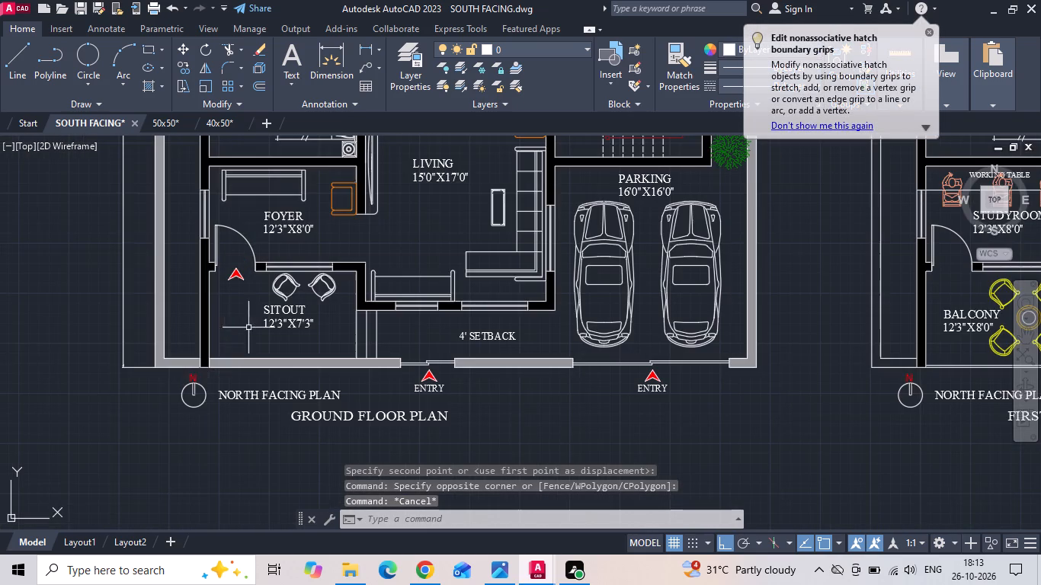
pyautogui.click(167, 380)
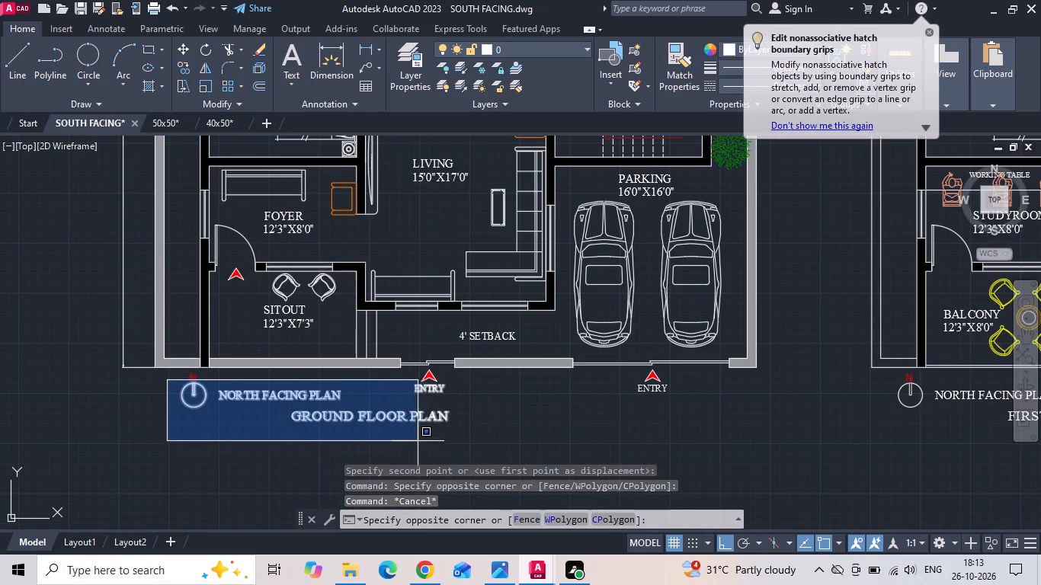
pyautogui.click(350, 426)
pyautogui.click(335, 422)
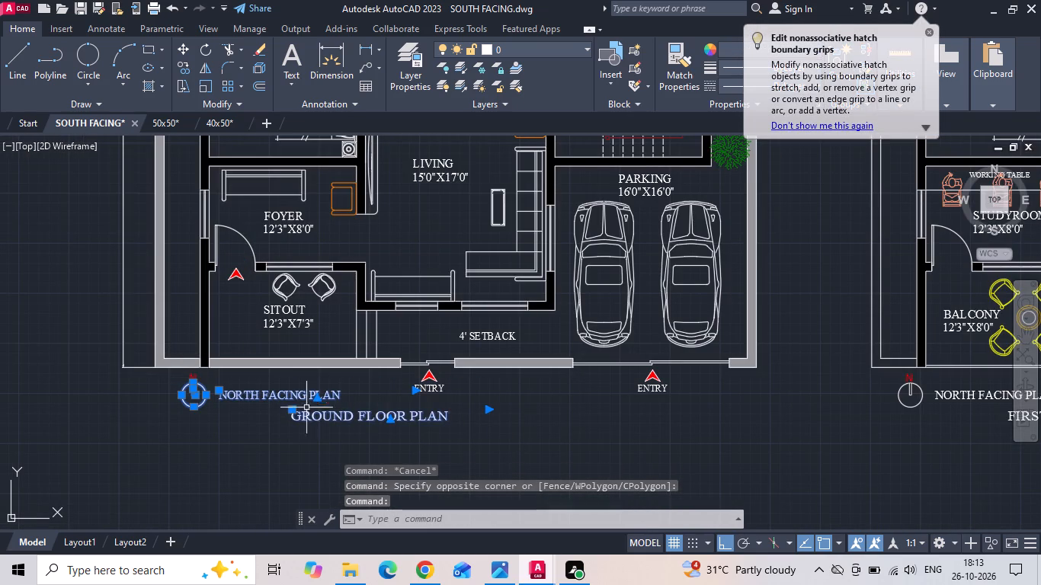
pyautogui.moveTo(223, 377); pyautogui.dragTo(209, 377)
pyautogui.click(161, 381)
pyautogui.rightClick(160, 381)
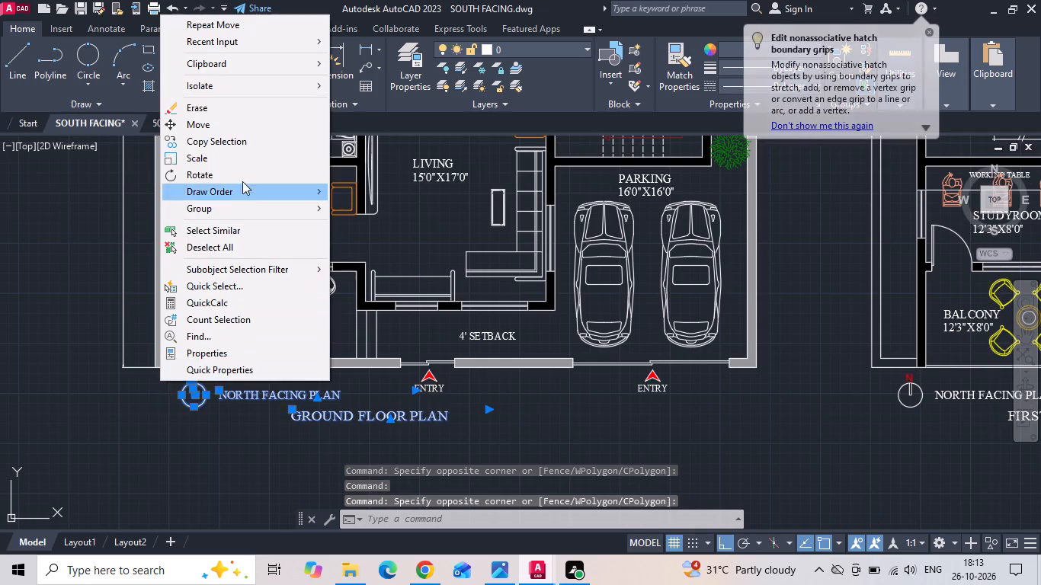
pyautogui.click(247, 146)
pyautogui.scroll(-2, 218, 419)
pyautogui.moveTo(223, 420); pyautogui.dragTo(361, 446)
pyautogui.moveTo(605, 427); pyautogui.dragTo(368, 391, button='middle')
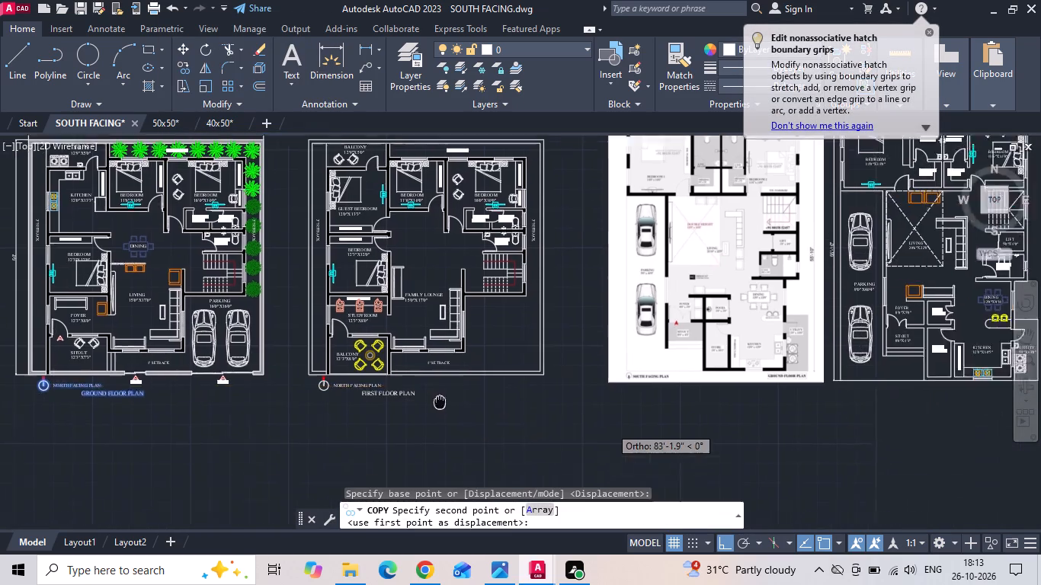
pyautogui.moveTo(368, 391); pyautogui.dragTo(283, 389, button='middle')
pyautogui.scroll(2, 728, 388)
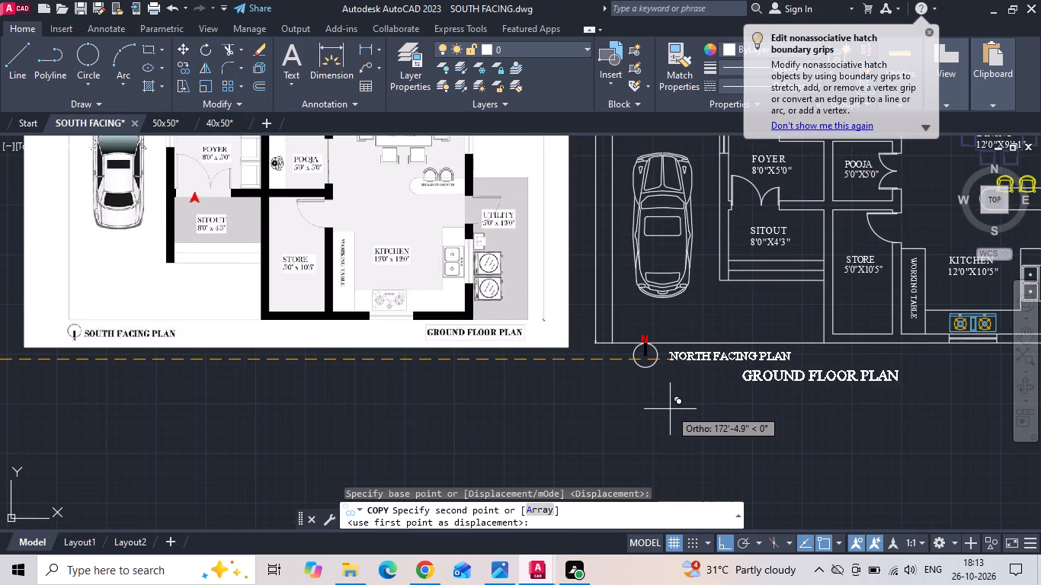
pyautogui.press('F8')
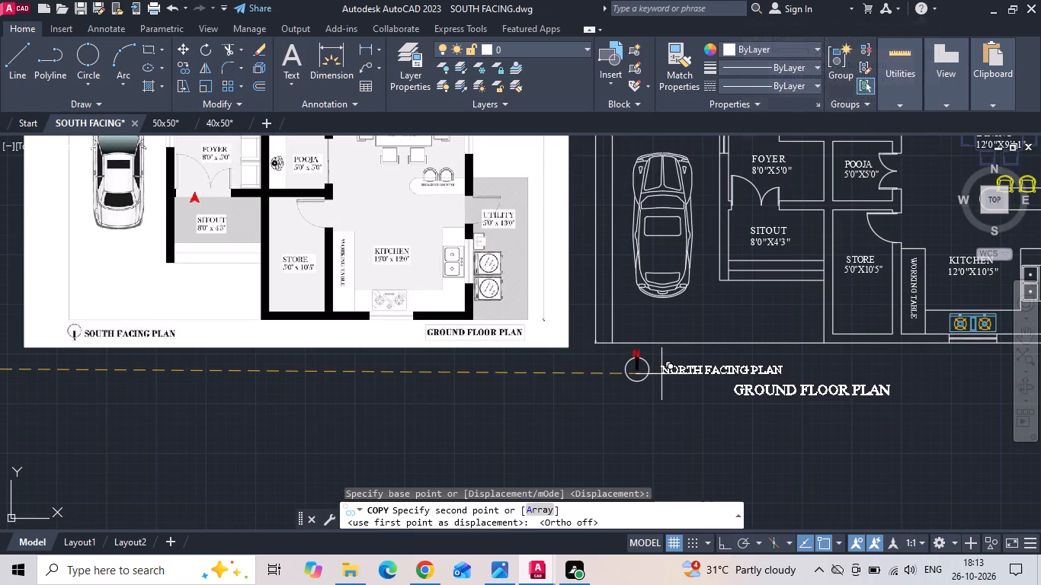
pyautogui.click(661, 374)
pyautogui.press('Escape')
# Move the copied GROUND FLOOR PLAN title horizontally to the right beneath the south-facing plan.
pyautogui.click(739, 385)
pyautogui.rightClick(740, 385)
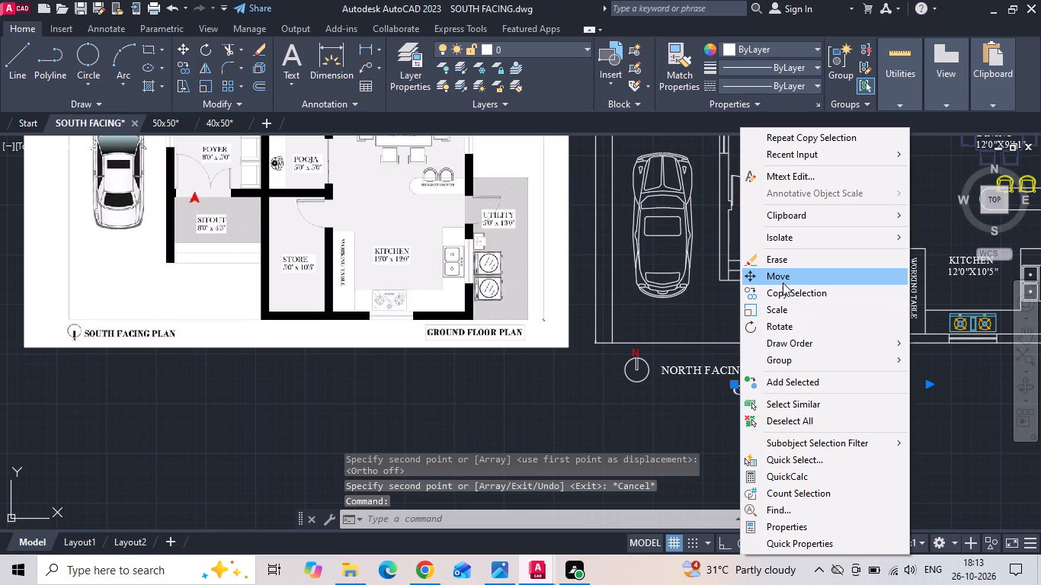
pyautogui.click(783, 283)
pyautogui.press('F8')
pyautogui.scroll(-1, 722, 331)
pyautogui.moveTo(746, 442); pyautogui.dragTo(760, 443)
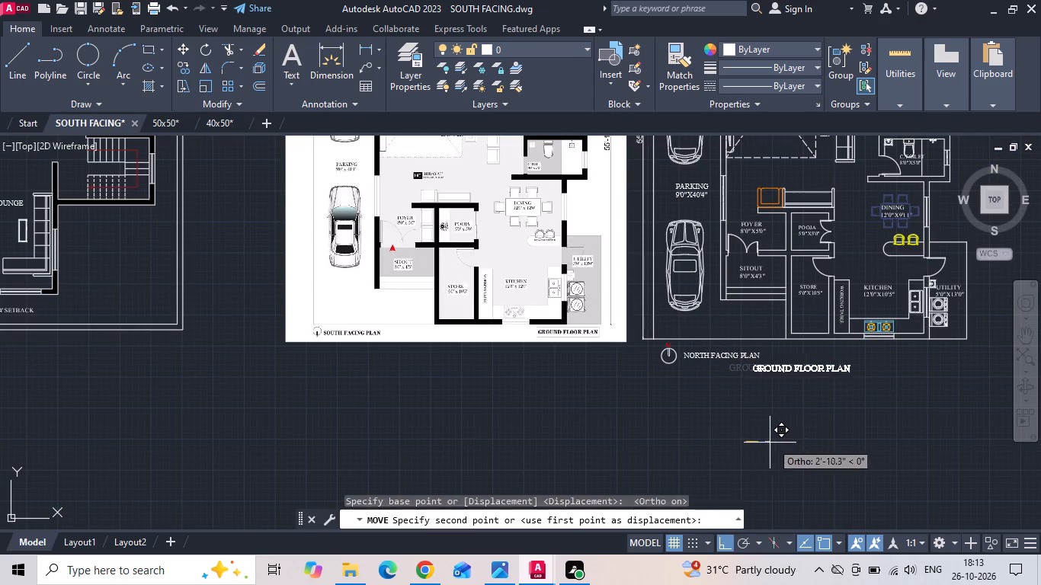
pyautogui.click(786, 439)
# Mirror the copied north symbol's pointer and N about a horizontal line through the circle's centre, erasing the originals.
pyautogui.scroll(3, 674, 360)
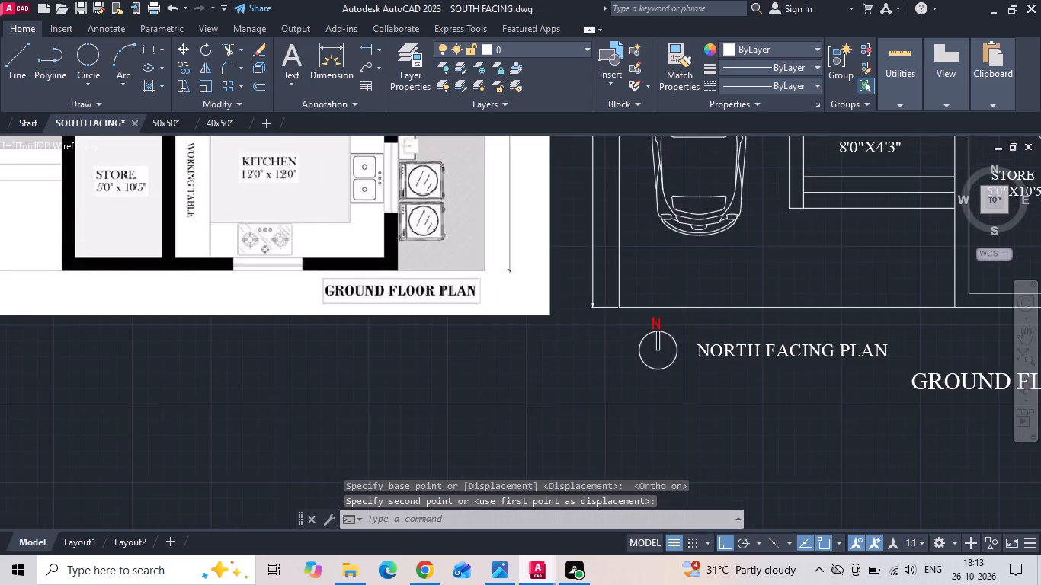
pyautogui.scroll(3, 674, 360)
pyautogui.scroll(-7, 651, 315)
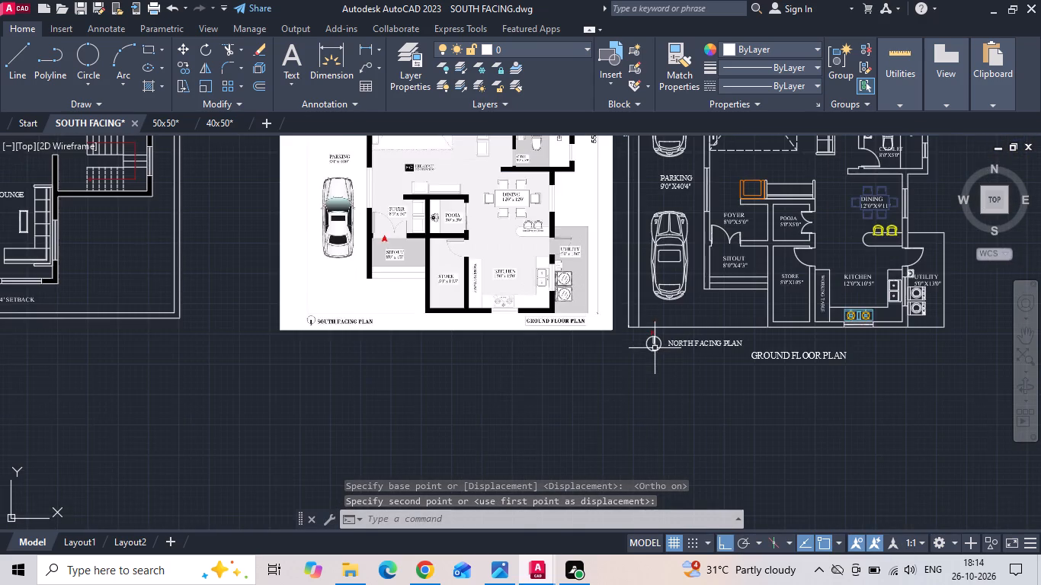
pyautogui.scroll(3, 361, 328)
pyautogui.scroll(-2, 283, 323)
pyautogui.scroll(2, 794, 307)
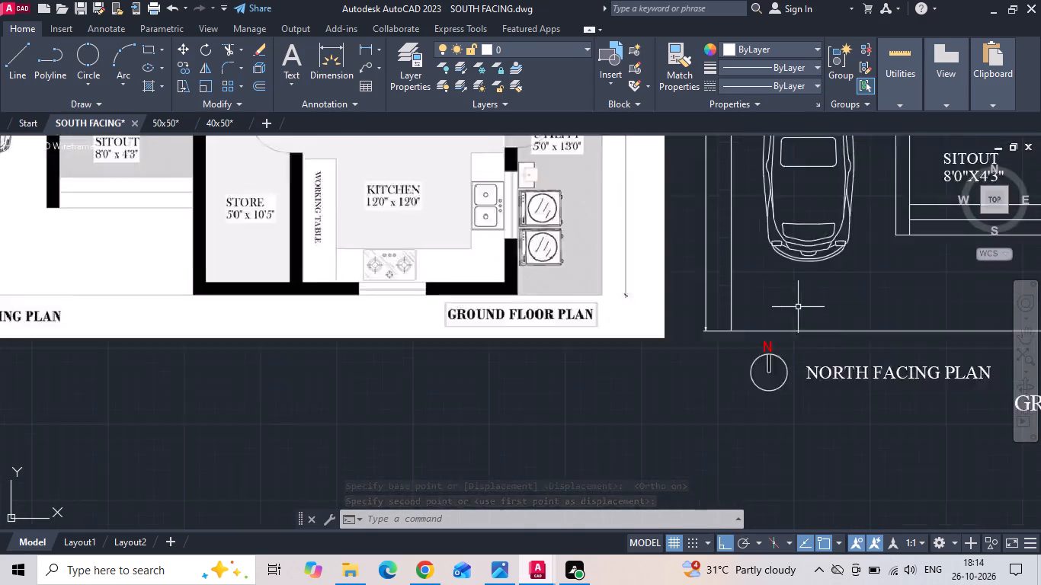
pyautogui.scroll(3, 792, 390)
pyautogui.moveTo(672, 414); pyautogui.dragTo(628, 446)
pyautogui.moveTo(618, 397); pyautogui.dragTo(621, 353, button='middle')
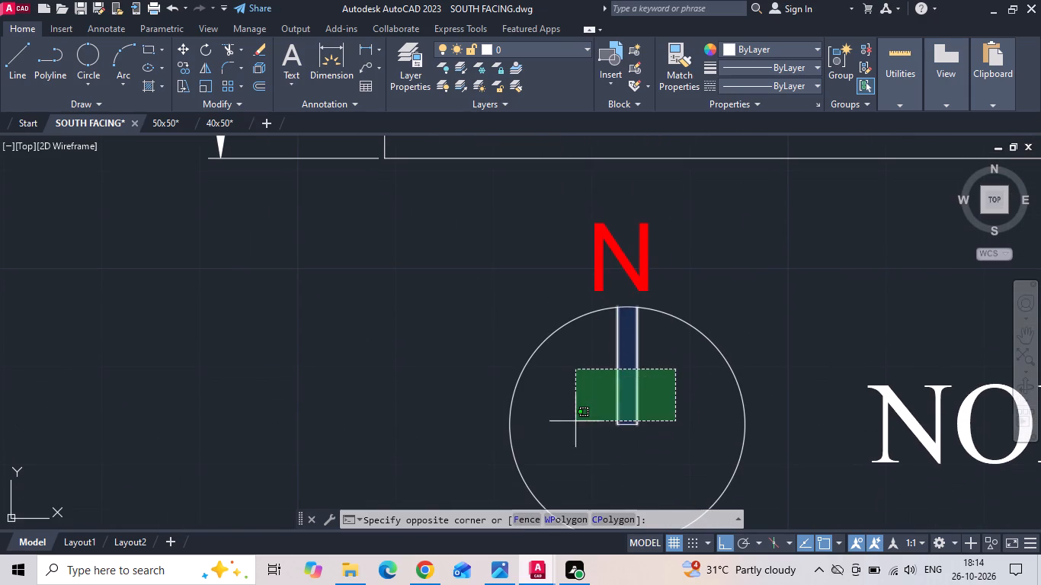
pyautogui.click(584, 454)
pyautogui.click(559, 285)
pyautogui.click(711, 252)
pyautogui.moveTo(719, 245); pyautogui.dragTo(580, 270)
pyautogui.click(535, 264)
pyautogui.write('MI')
pyautogui.press('space')
pyautogui.scroll(-2, 535, 264)
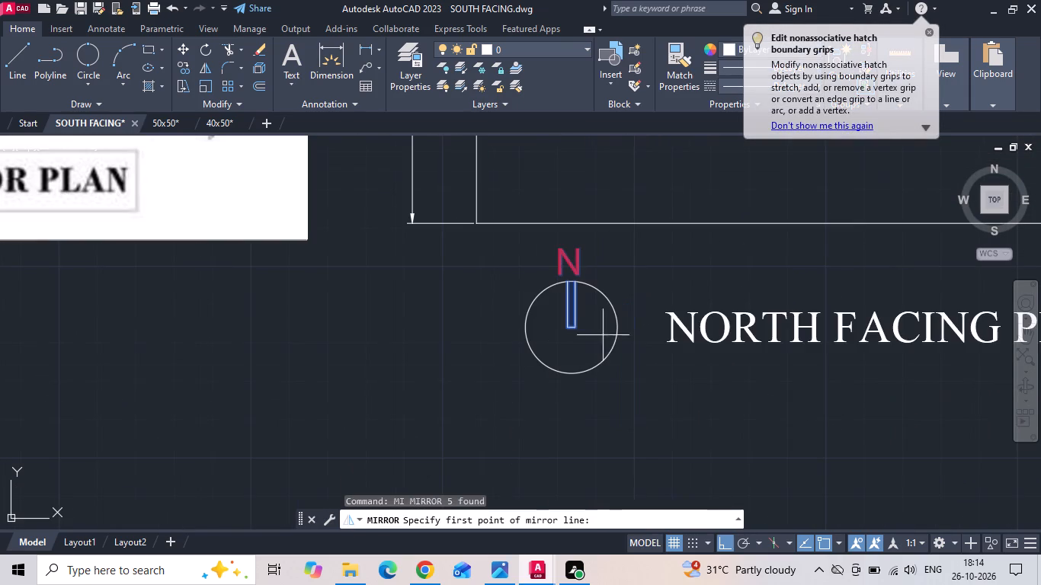
pyautogui.click(622, 331)
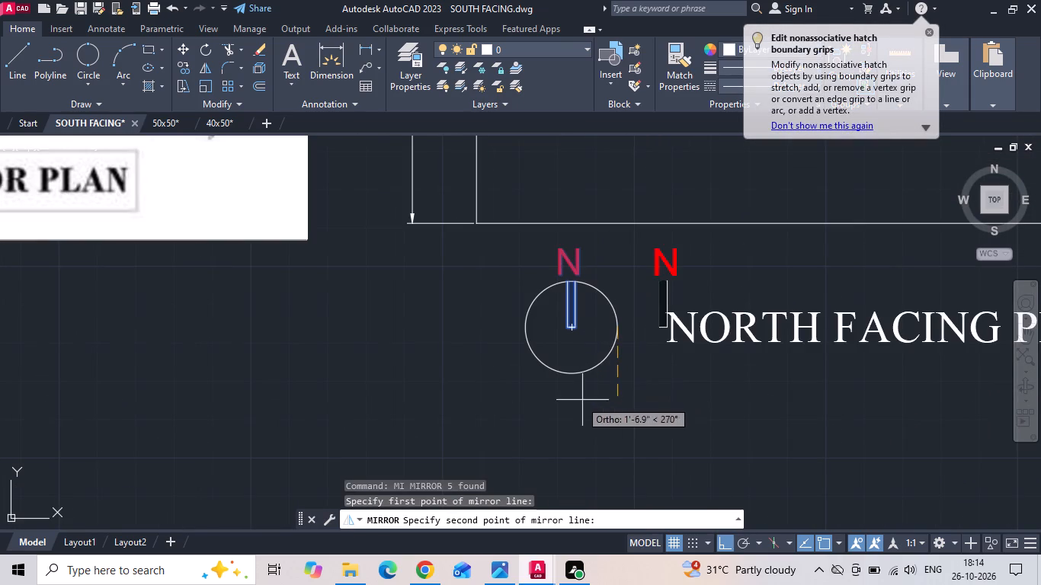
pyautogui.click(469, 362)
pyautogui.press('n')
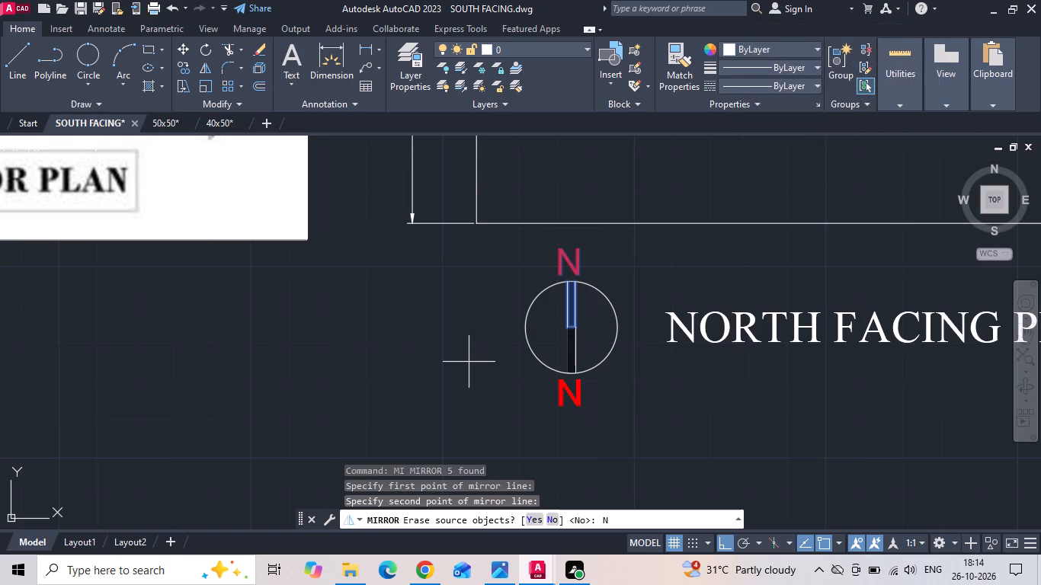
pyautogui.press('BackSpace')
pyautogui.write('Y')
pyautogui.press('space')
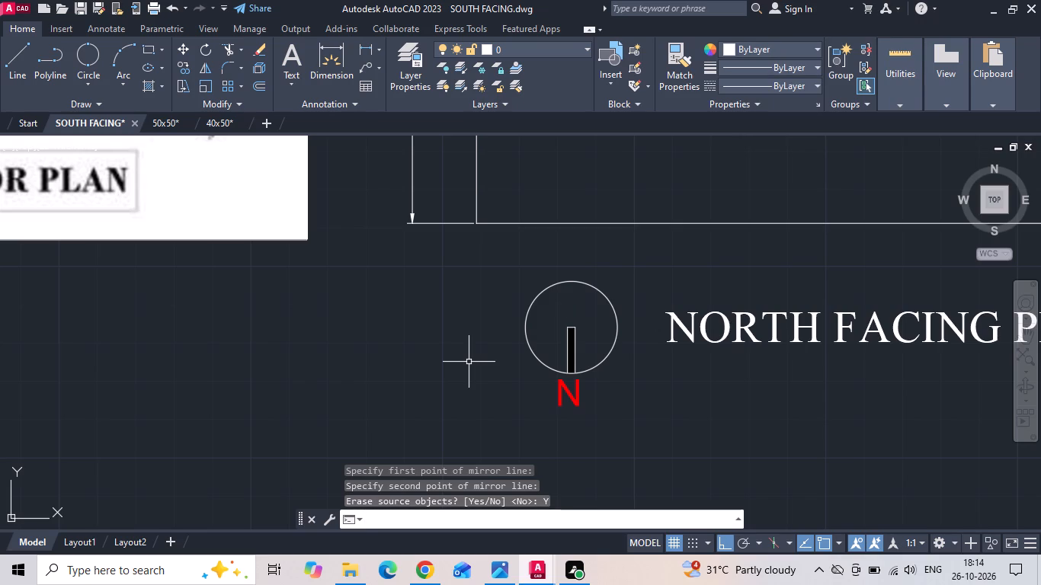
# Copy the LIVING 20'6"X22'8" label straight up into the upper part of the dashed, crossed rectangle.
pyautogui.scroll(-4, 482, 353)
pyautogui.scroll(-2, 585, 344)
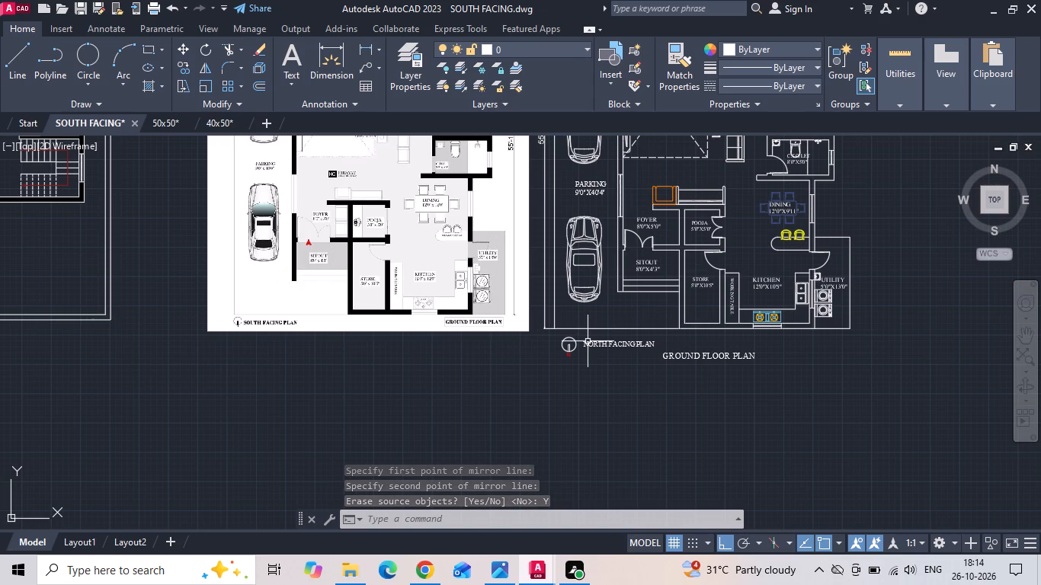
pyautogui.moveTo(601, 316); pyautogui.dragTo(572, 392, button='middle')
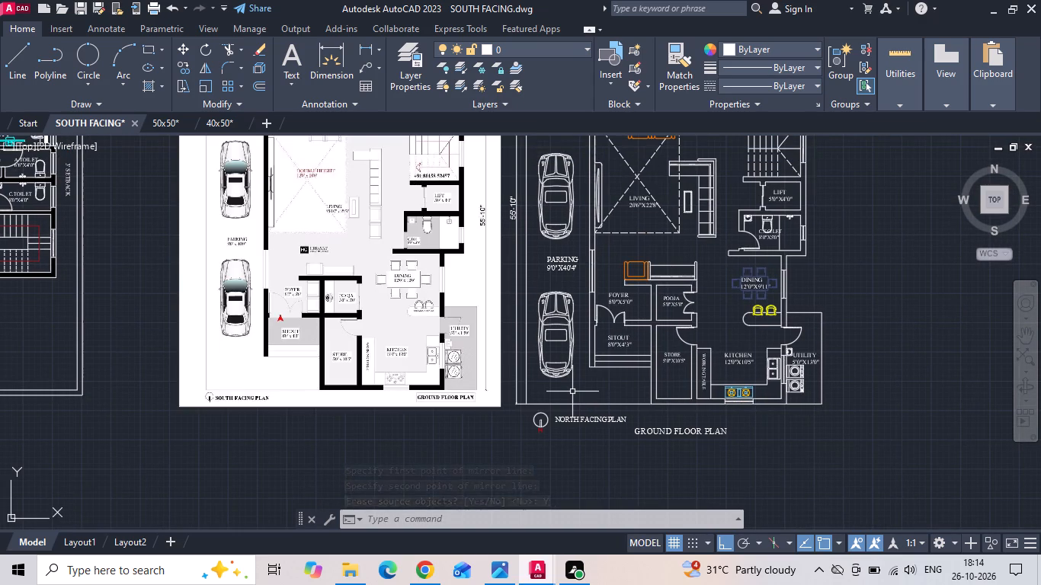
pyautogui.moveTo(592, 344); pyautogui.dragTo(567, 436, button='middle')
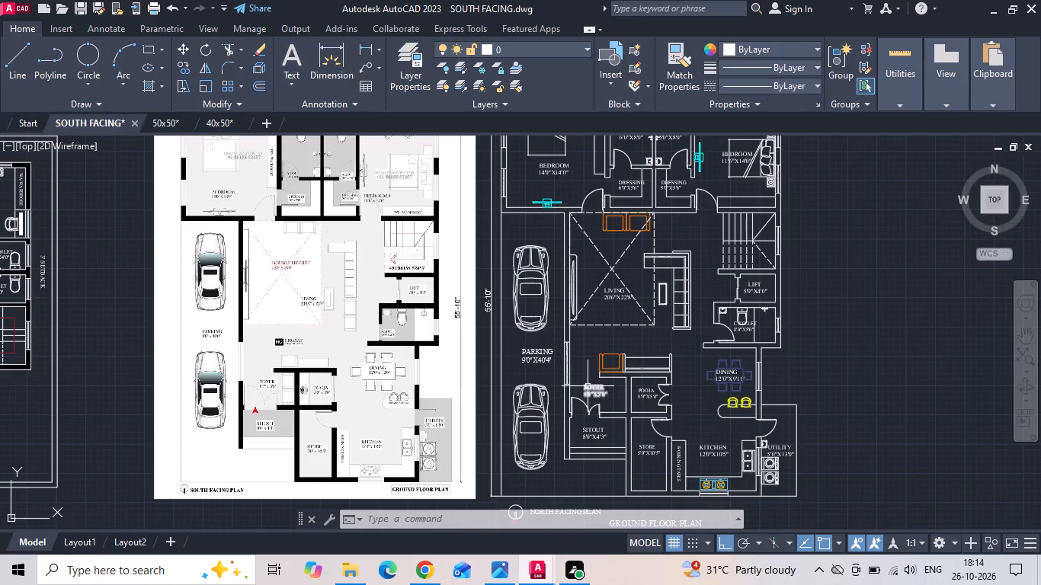
pyautogui.click(607, 299)
pyautogui.rightClick(607, 299)
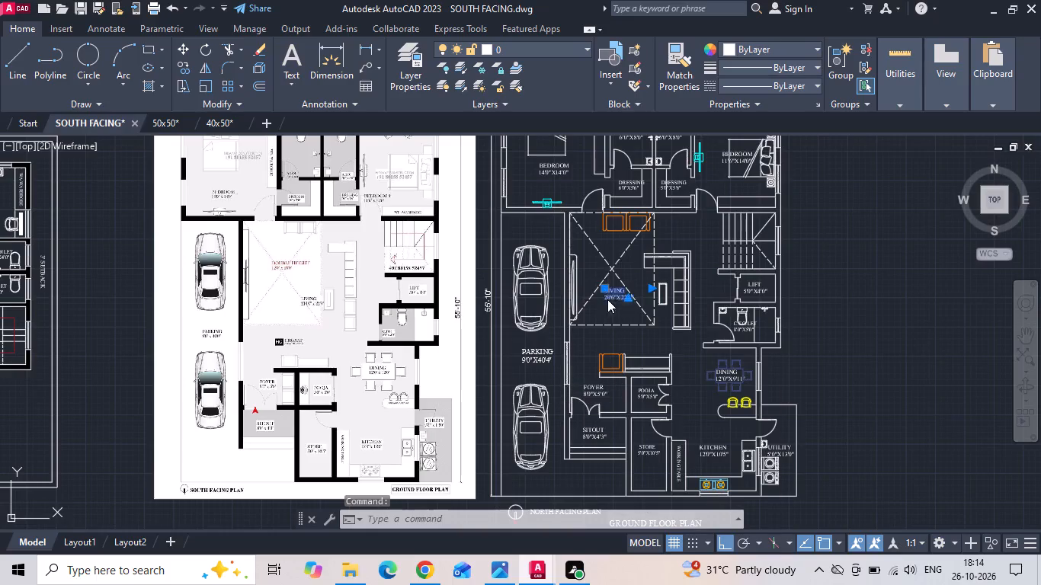
pyautogui.click(647, 290)
pyautogui.scroll(2, 588, 238)
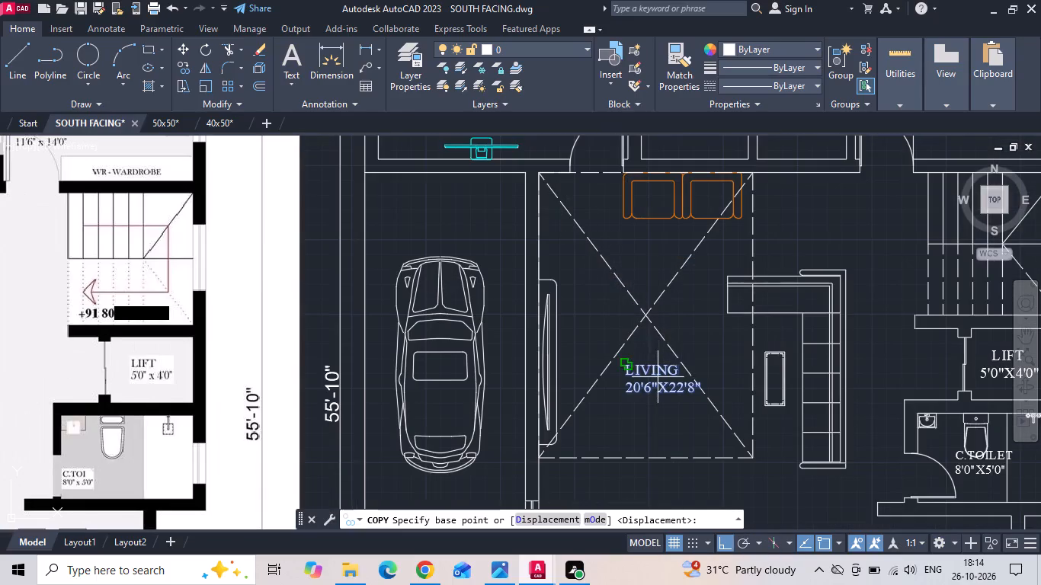
pyautogui.scroll(-2, 661, 358)
pyautogui.scroll(2, 658, 369)
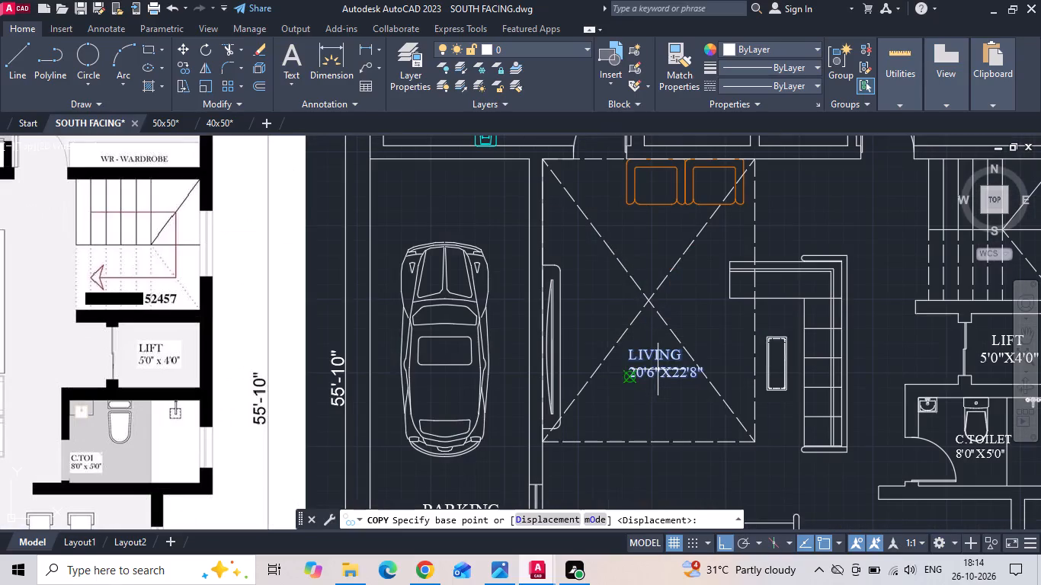
pyautogui.click(658, 369)
pyautogui.scroll(1, 650, 256)
pyautogui.click(640, 274)
pyautogui.press('Escape')
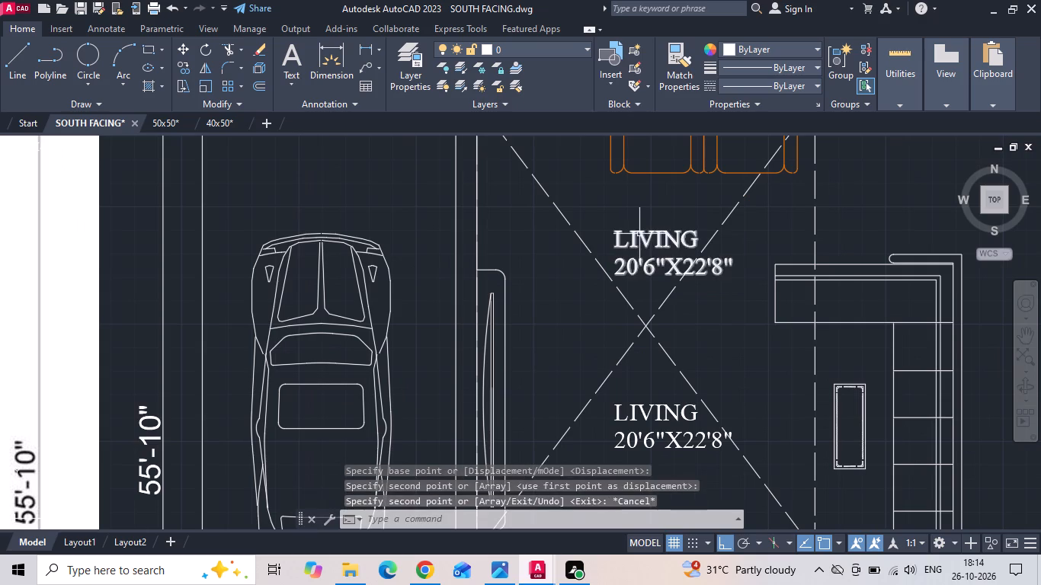
# Set the text height of the whole upper LIVING label copy to 4".
pyautogui.doubleClick(639, 234)
pyautogui.hotkey('ctrl', 'a')
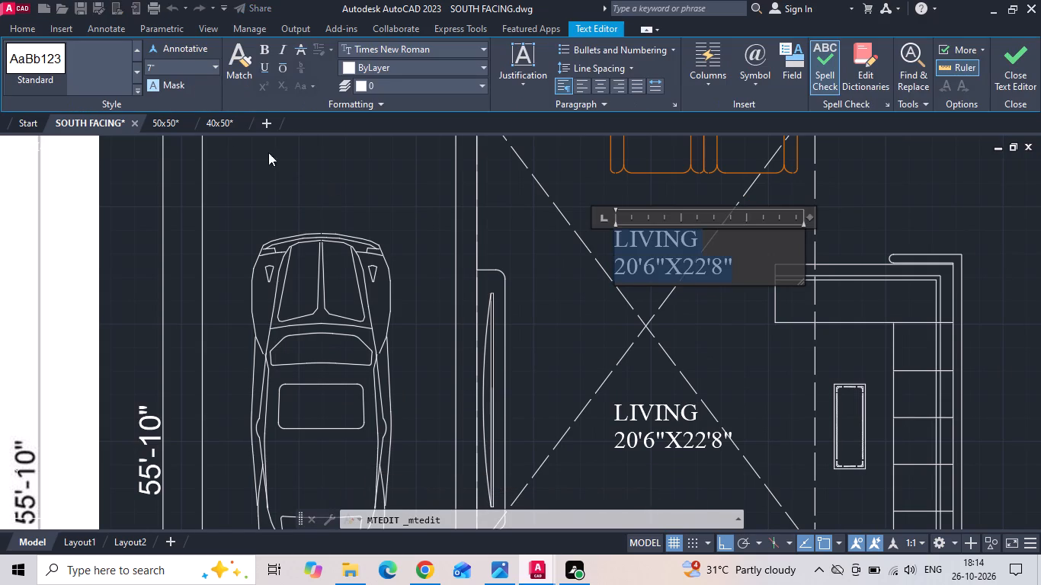
pyautogui.click(200, 70)
pyautogui.press('BackSpace')
pyautogui.write('4"')
pyautogui.press('Return')
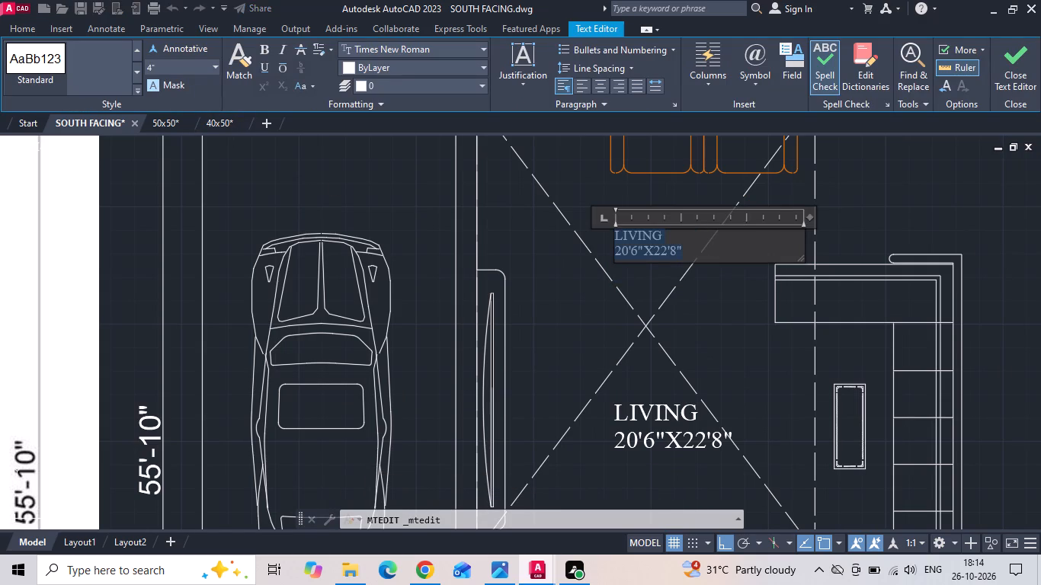
# Replace the upper LIVING label copy's text with red lettering reading DOUBLE HEIGHT and, on a second line, 12'0"X16'0".
pyautogui.click(351, 66)
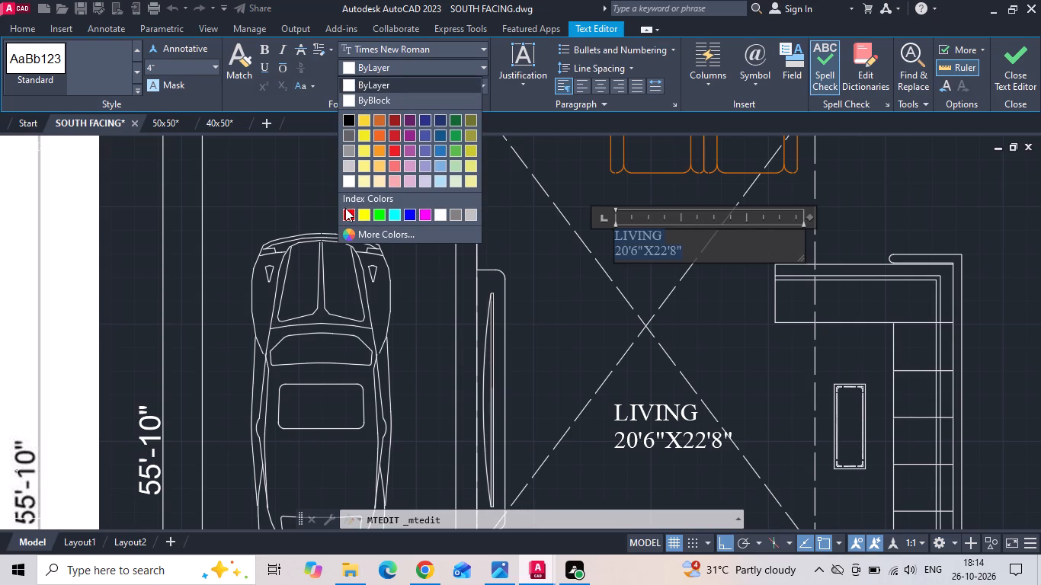
pyautogui.click(348, 211)
pyautogui.press('BackSpace')
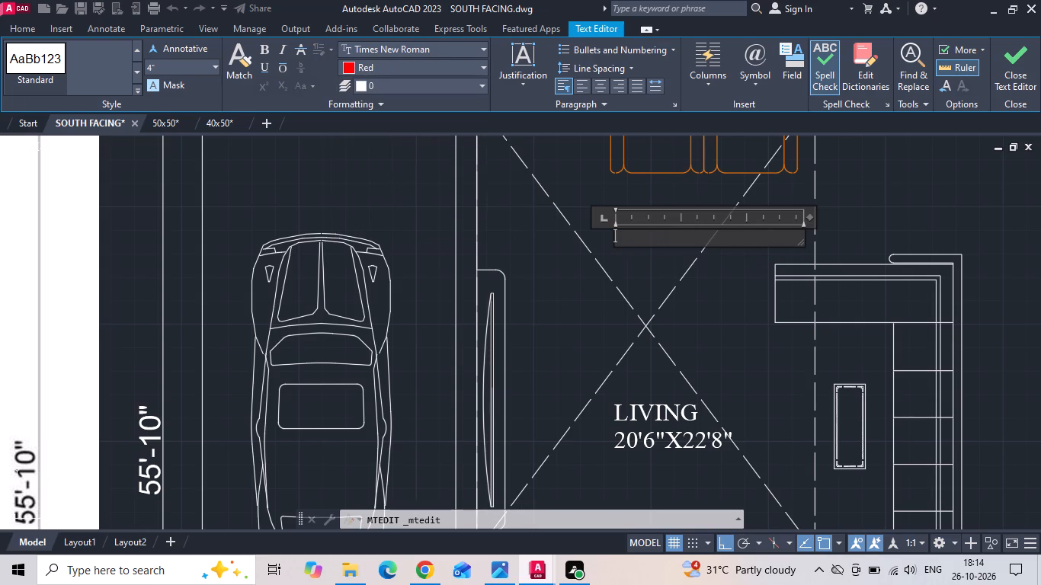
pyautogui.write('DOUBLE HEIGHT')
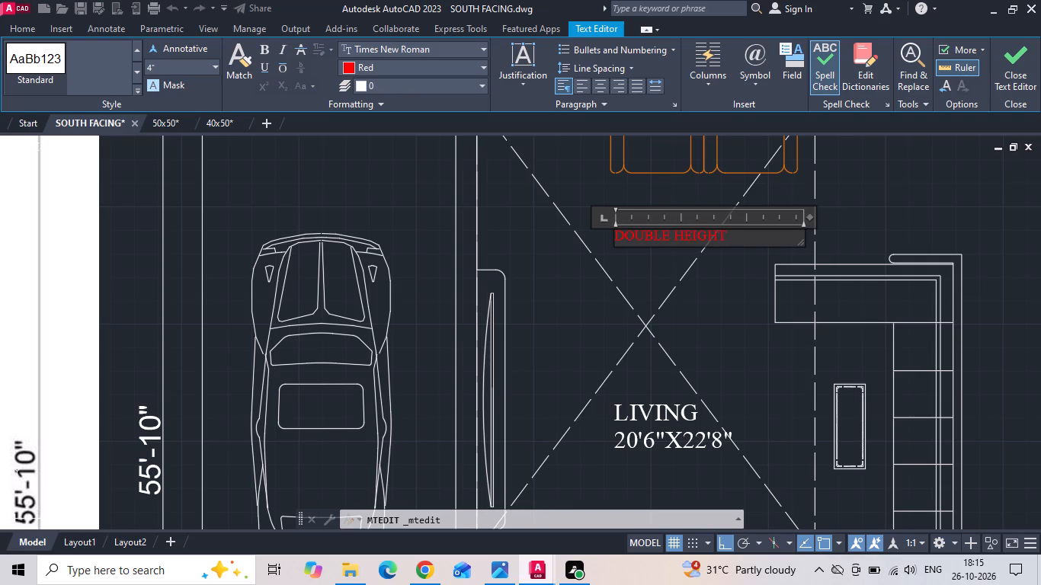
pyautogui.press('Return')
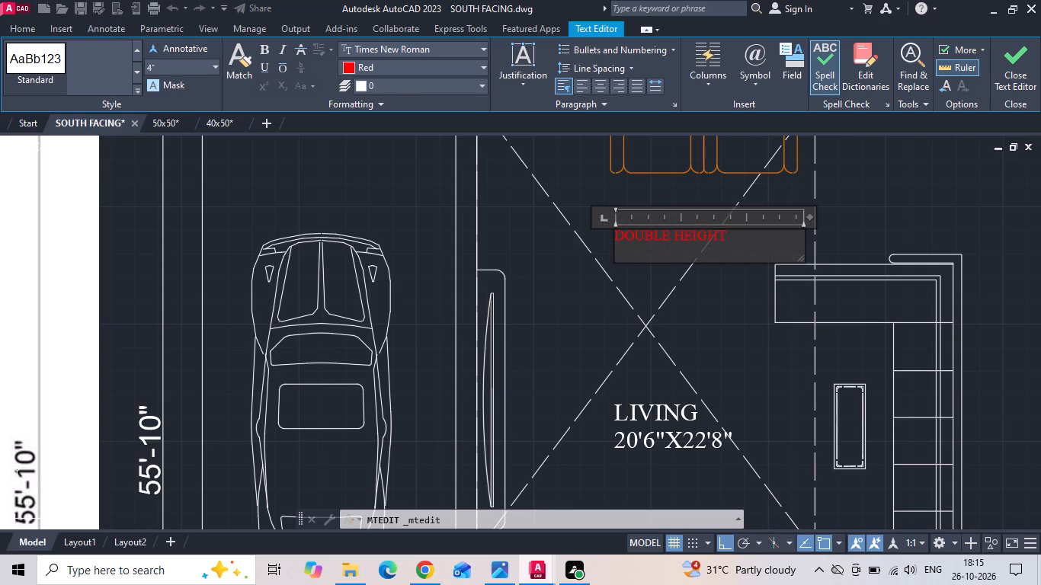
pyautogui.write('12\'0"')
pyautogui.write('X16\'0"')
pyautogui.scroll(-1, 703, 270)
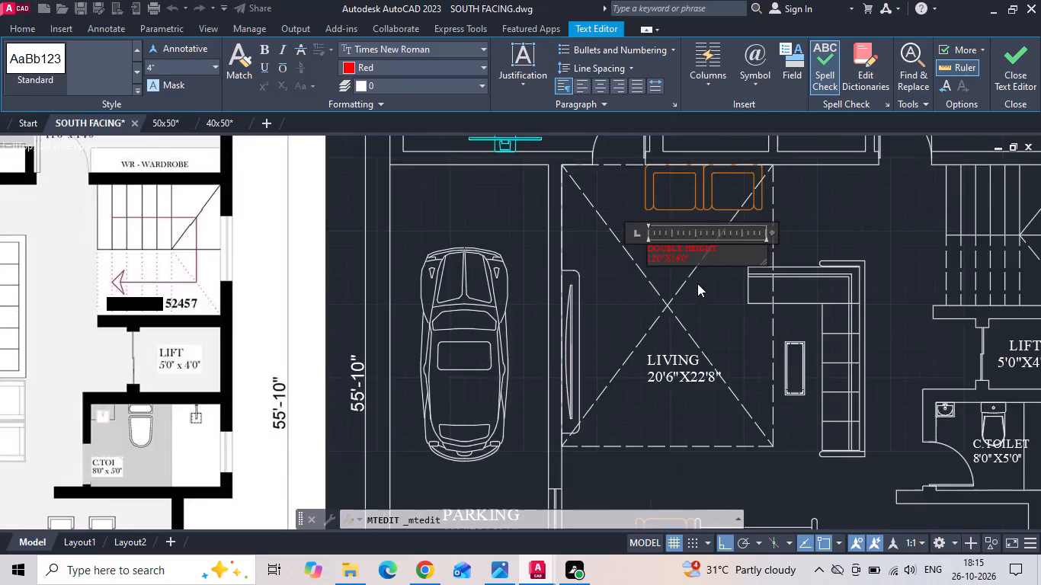
pyautogui.scroll(-2, 692, 285)
pyautogui.scroll(4, 351, 286)
pyautogui.scroll(-4, 324, 303)
pyautogui.scroll(3, 692, 312)
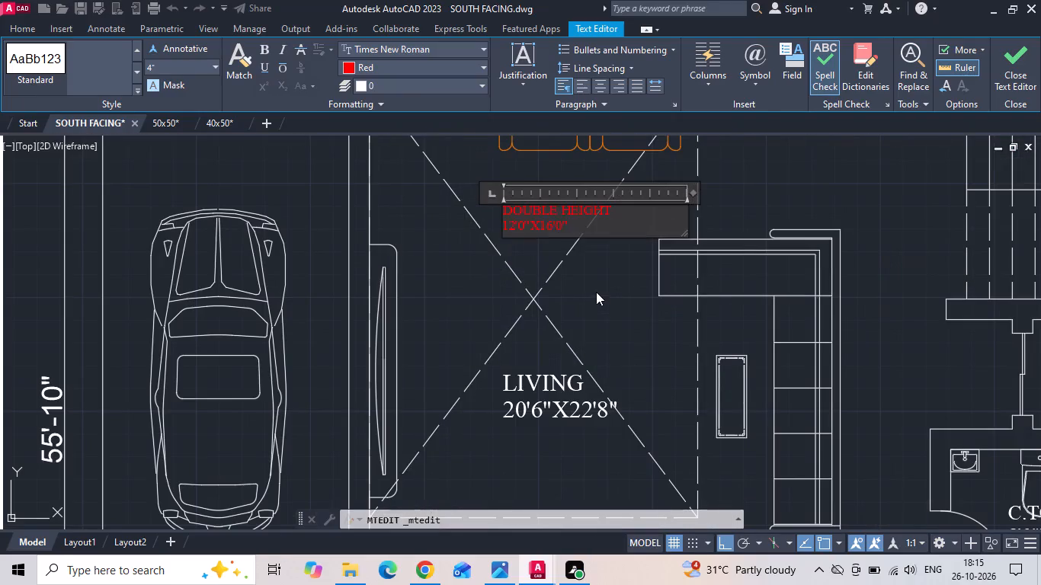
pyautogui.click(596, 292)
# Move the DOUBLE HEIGHT label horizontally about 6" to the left, between the dashed diagonals above their crossing.
pyautogui.click(543, 235)
pyautogui.click(529, 217)
pyautogui.rightClick(529, 217)
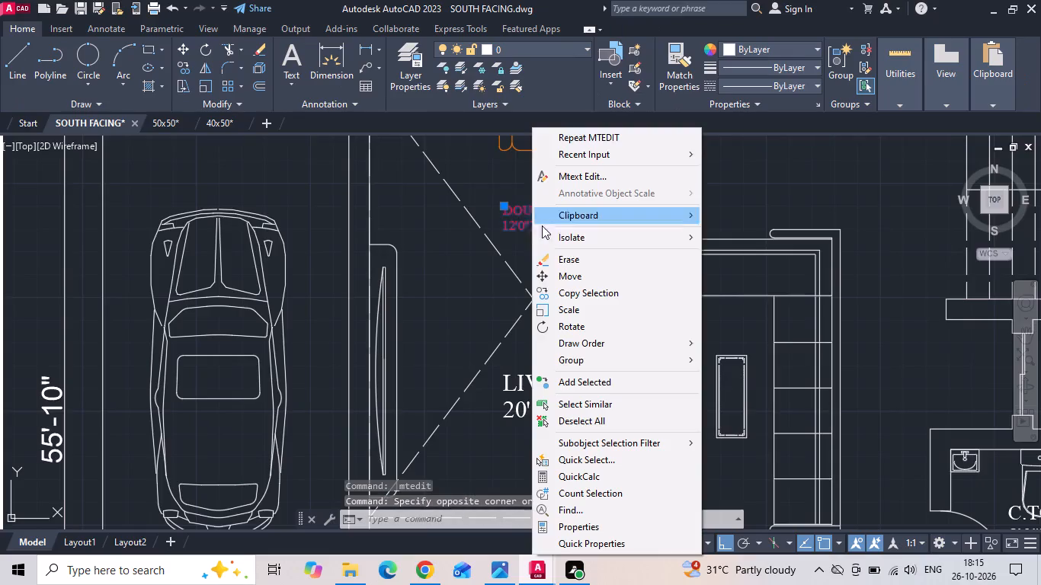
pyautogui.click(569, 273)
pyautogui.scroll(2, 563, 200)
pyautogui.moveTo(573, 162); pyautogui.dragTo(566, 161)
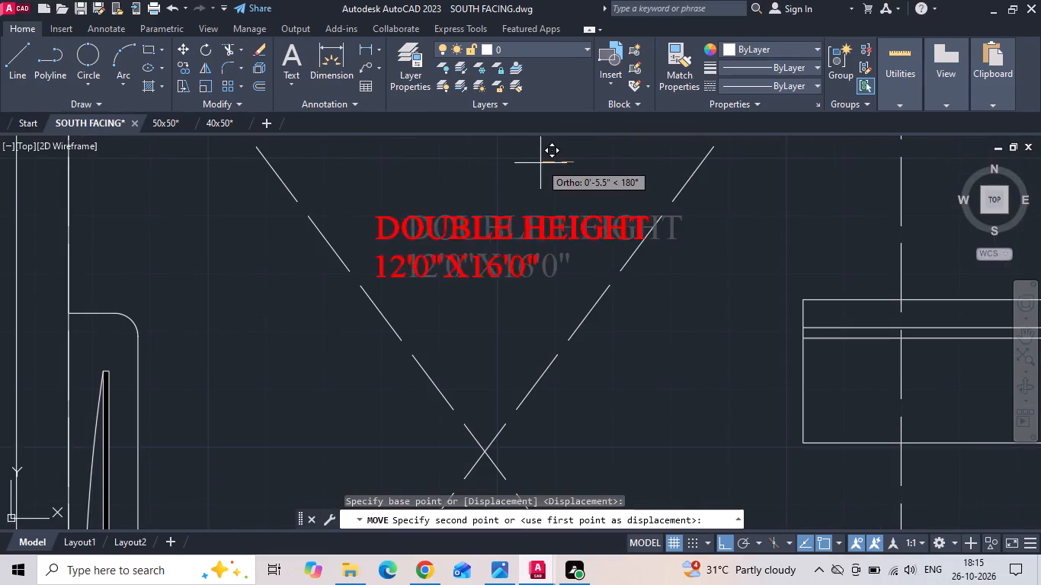
pyautogui.click(535, 163)
# Save the SOUTH FACING drawing.
pyautogui.hotkey('ctrl', 's')
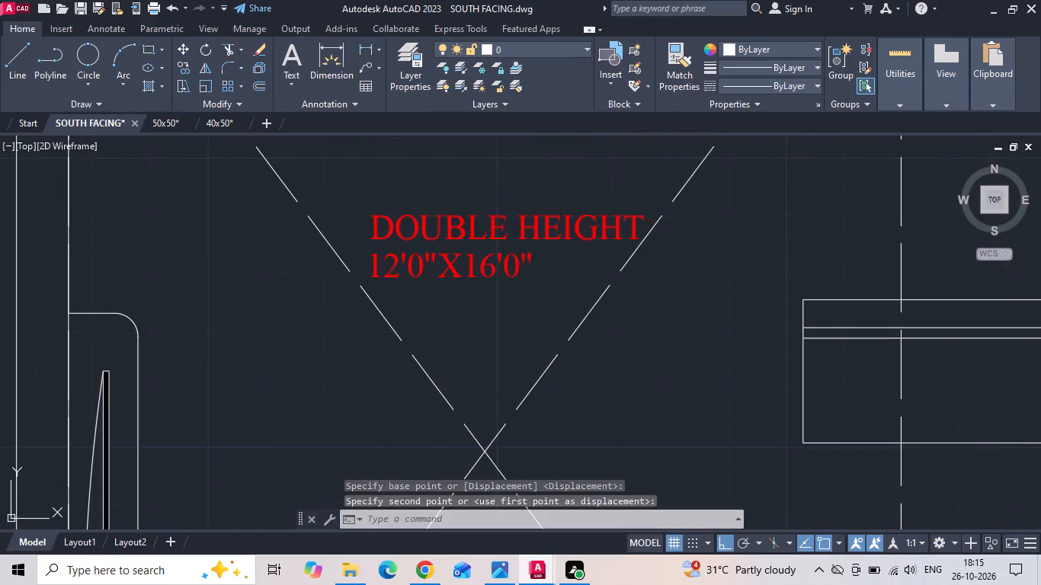
pyautogui.scroll(-4, 593, 249)
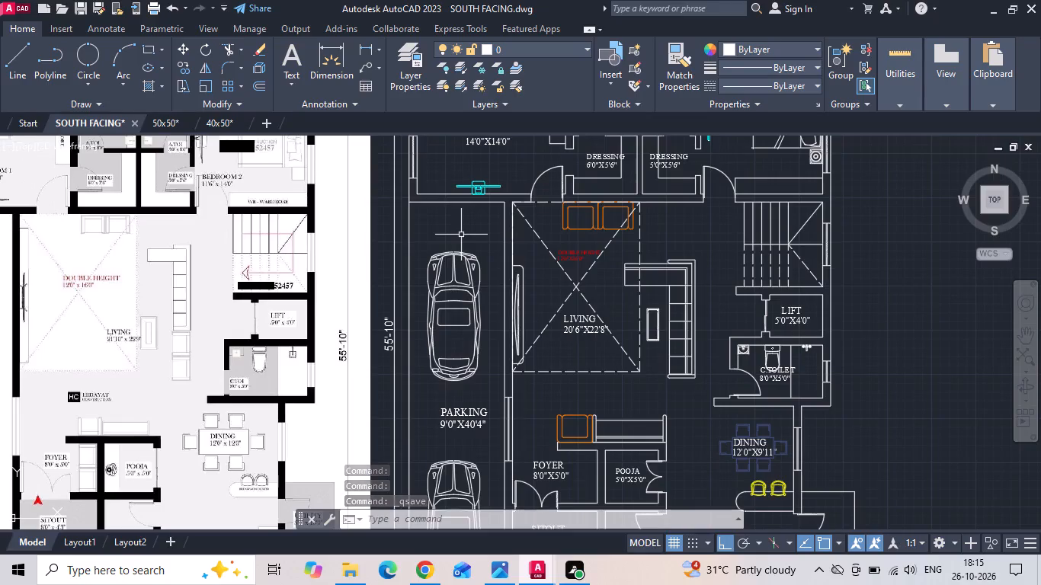
pyautogui.hotkey('ctrl', 's')
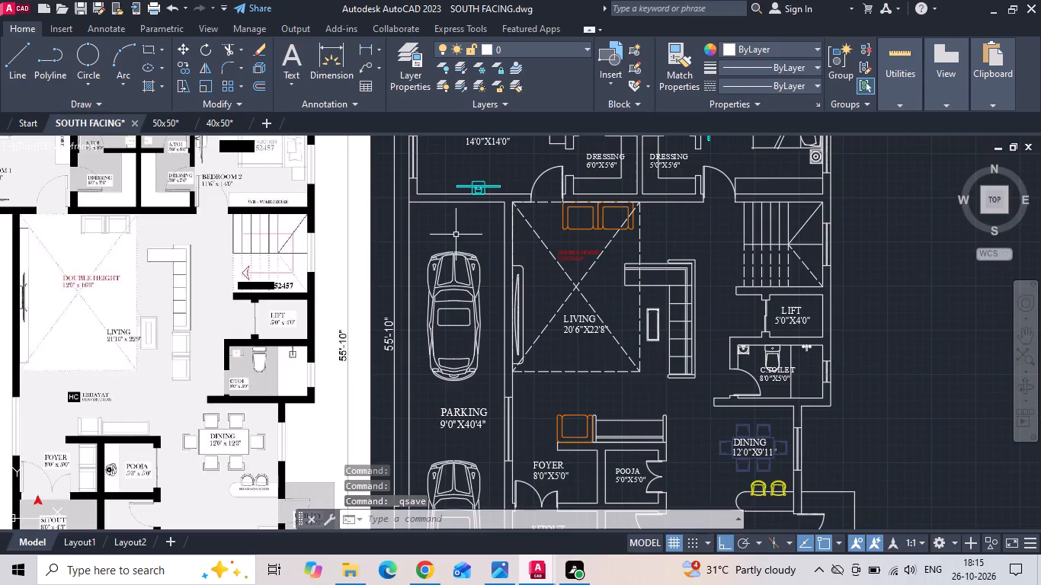
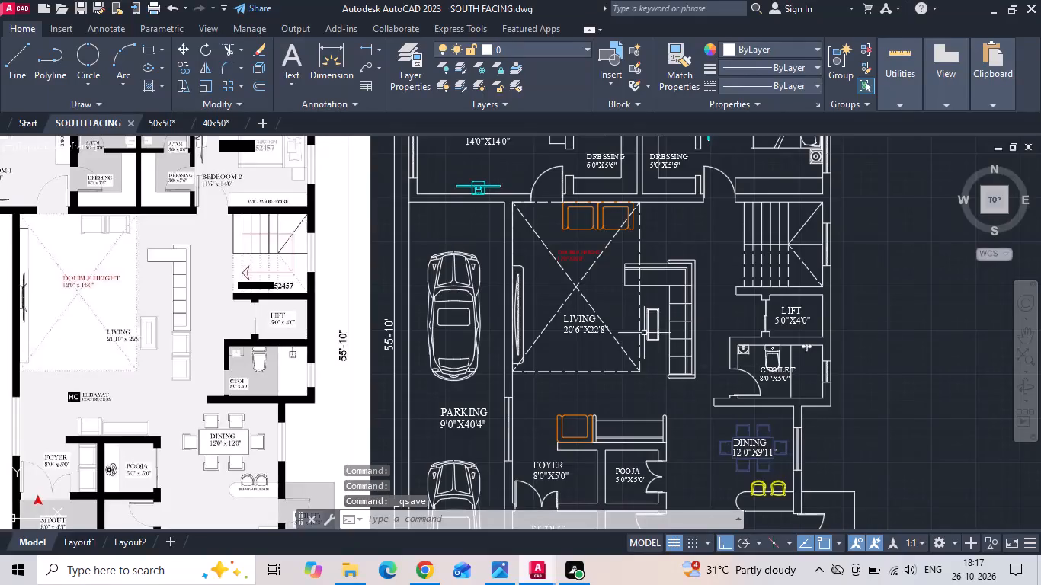
# Move the living room's L-shaped sofa and centre table straight up about 2'-2.7".
pyautogui.click(616, 257)
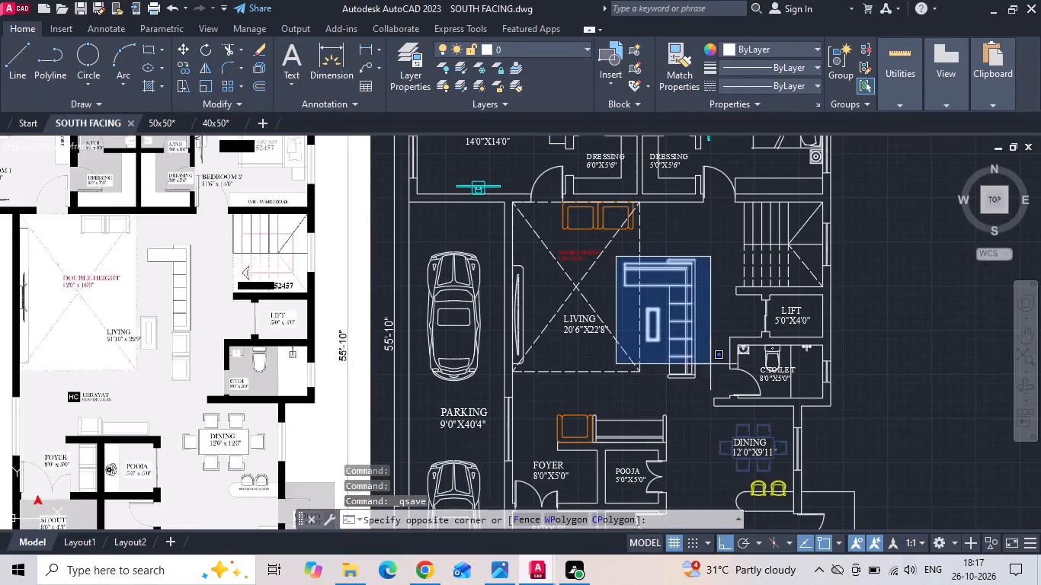
pyautogui.click(709, 388)
pyautogui.rightClick(692, 236)
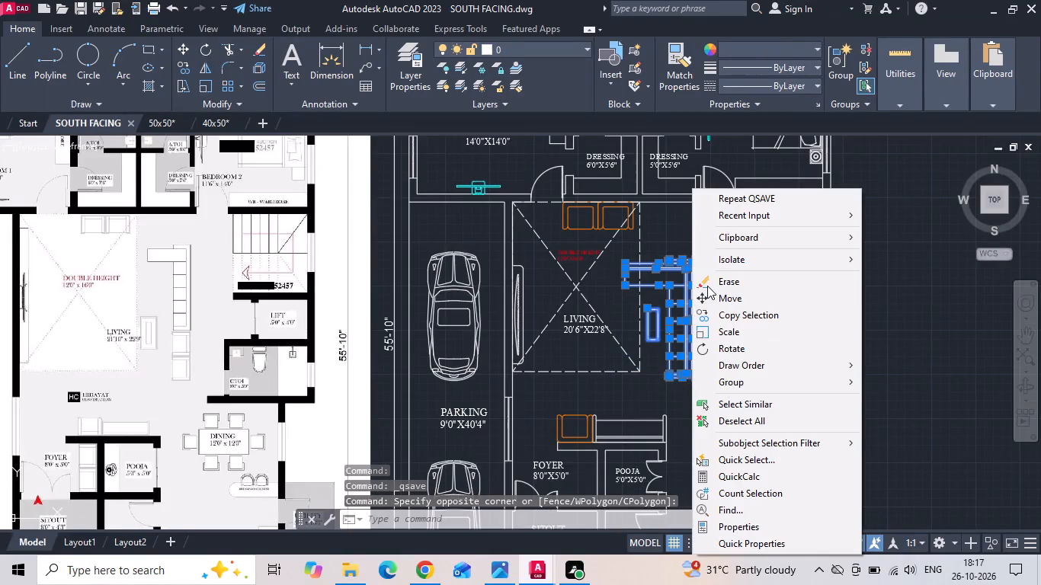
pyautogui.click(709, 291)
pyautogui.scroll(2, 620, 282)
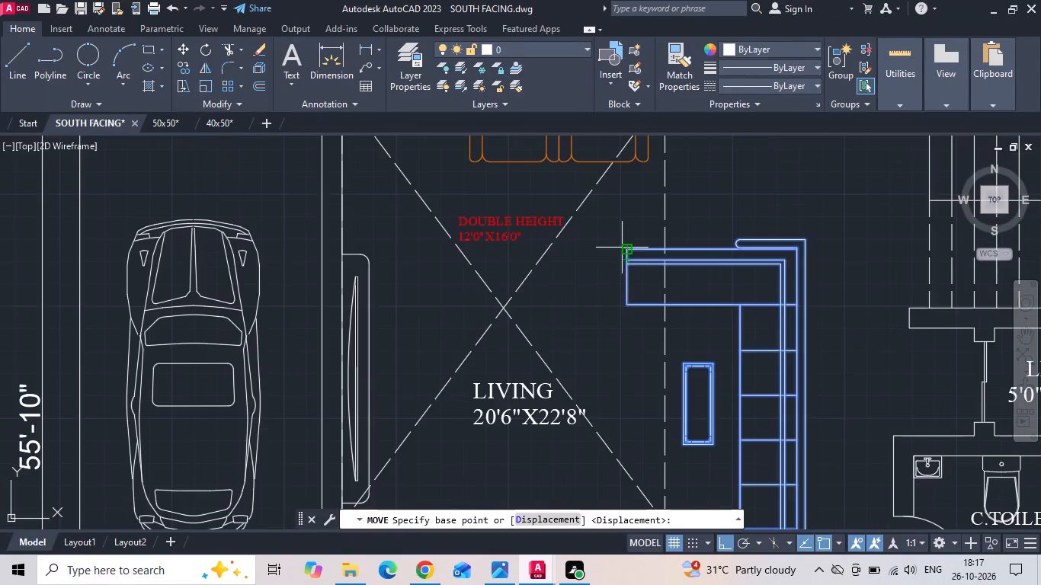
pyautogui.click(631, 249)
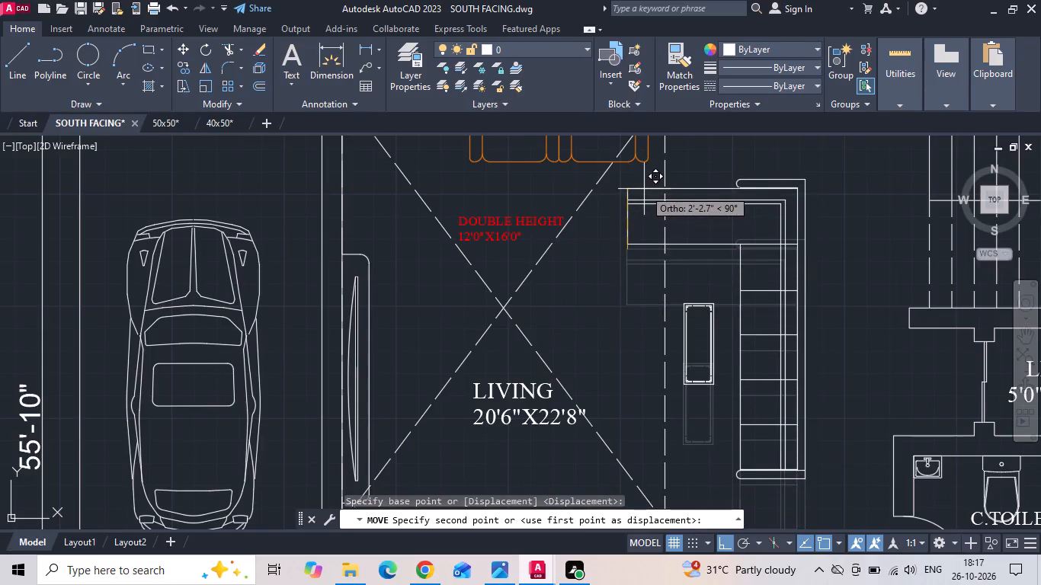
pyautogui.click(644, 189)
# Copy the pair of orange armchairs at the top of the living room straight down to the dashed double-height outline's lower edge.
pyautogui.scroll(-1, 679, 255)
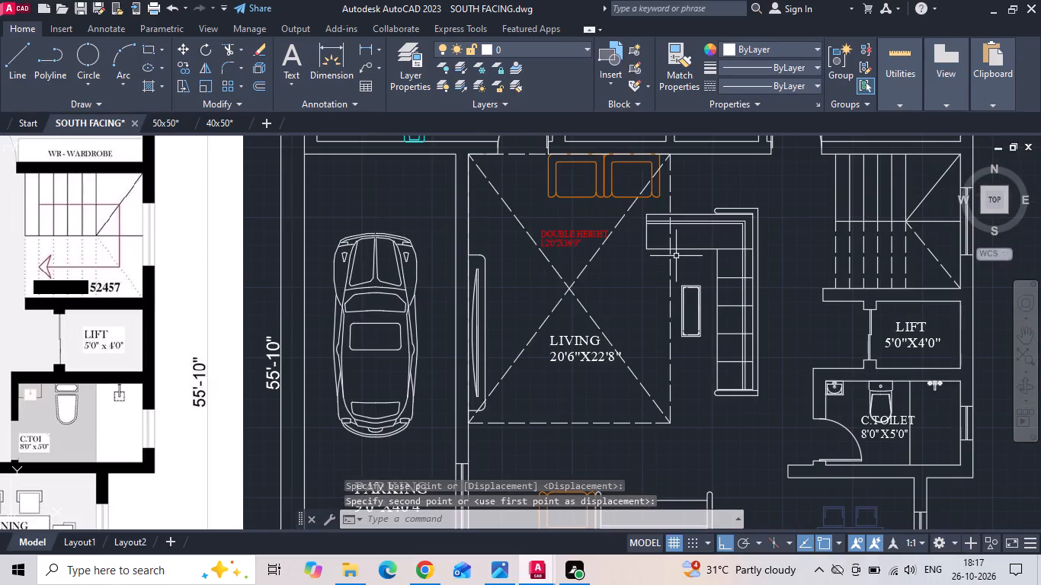
pyautogui.scroll(-2, 692, 270)
pyautogui.scroll(3, 697, 277)
pyautogui.scroll(-2, 697, 237)
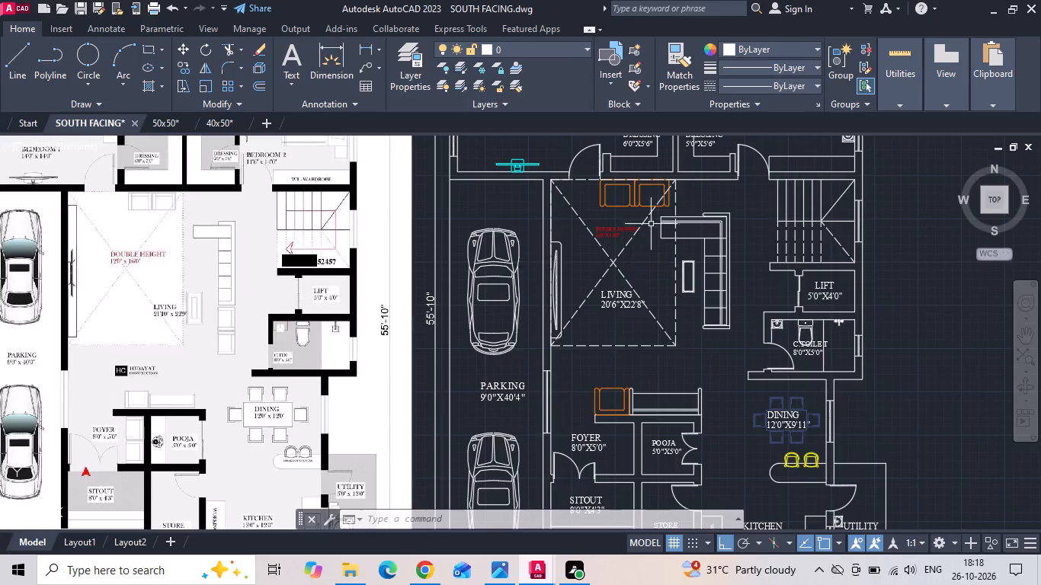
pyautogui.scroll(2, 646, 190)
pyautogui.click(645, 194)
pyautogui.click(588, 201)
pyautogui.rightClick(585, 200)
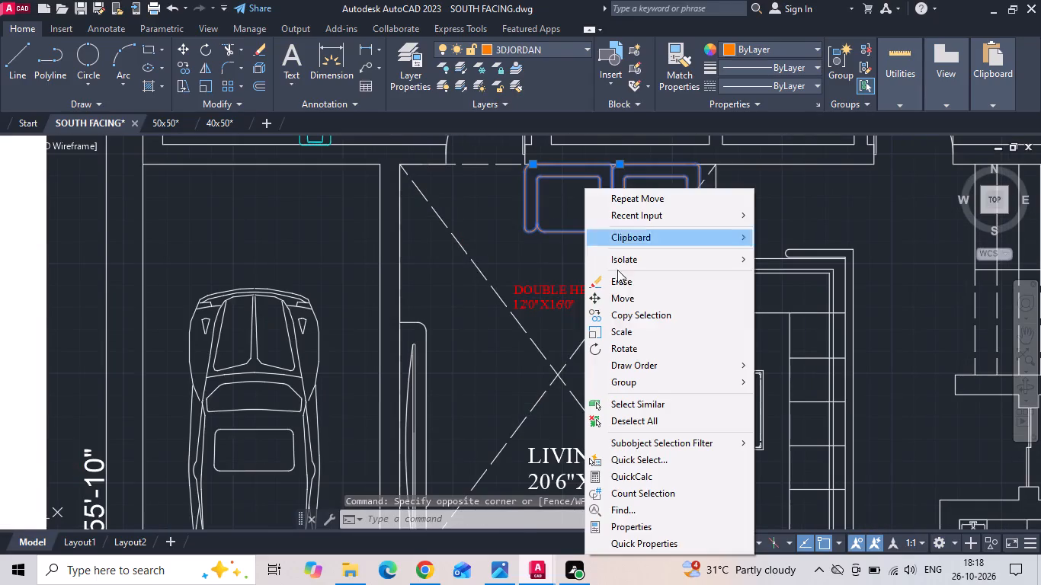
pyautogui.click(626, 312)
pyautogui.click(626, 220)
pyautogui.moveTo(605, 323); pyautogui.dragTo(626, 153, button='middle')
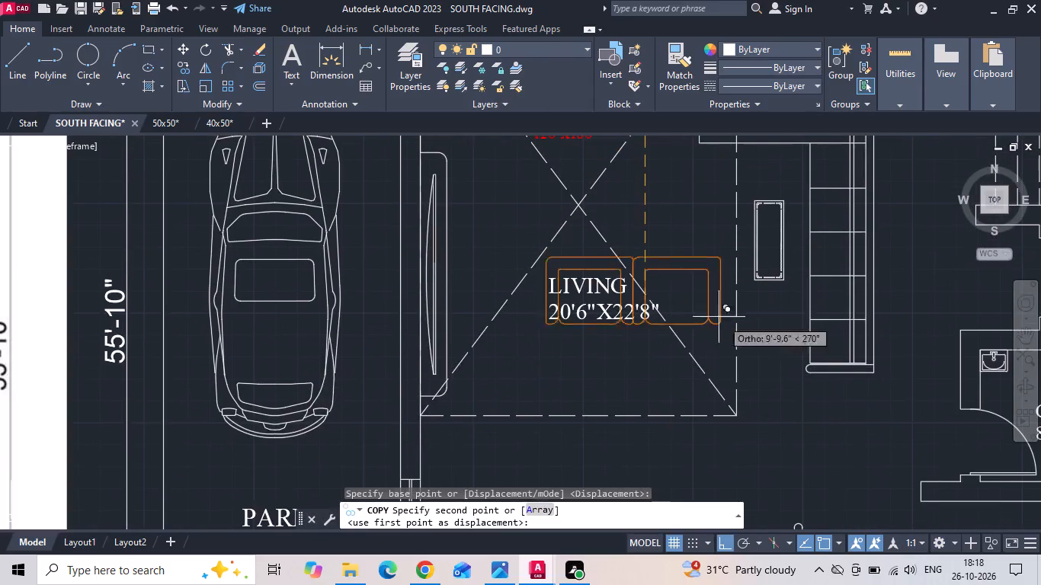
pyautogui.click(815, 430)
pyautogui.press('Escape')
# Rotate the copied armchair pair 270° so that its backs face east.
pyautogui.moveTo(803, 426); pyautogui.dragTo(745, 286, button='middle')
pyautogui.scroll(1, 622, 252)
pyautogui.moveTo(585, 263); pyautogui.dragTo(574, 263)
pyautogui.click(502, 251)
pyautogui.rightClick(502, 251)
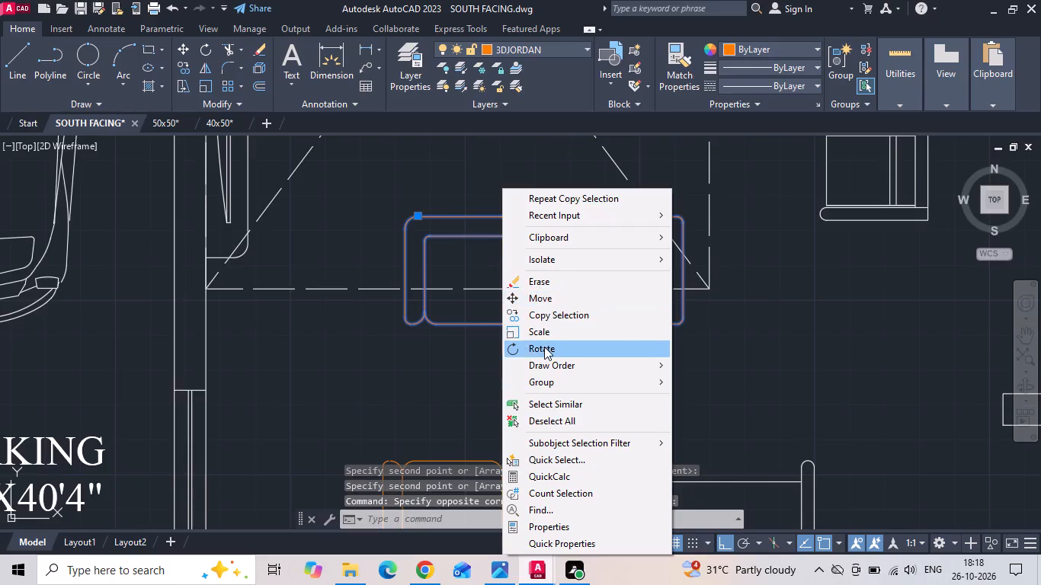
pyautogui.click(544, 347)
pyautogui.click(770, 301)
pyautogui.click(770, 330)
# Move the rotated armchair pair down to sit directly below the L-shaped sofa's lower armrest.
pyautogui.scroll(-2, 751, 377)
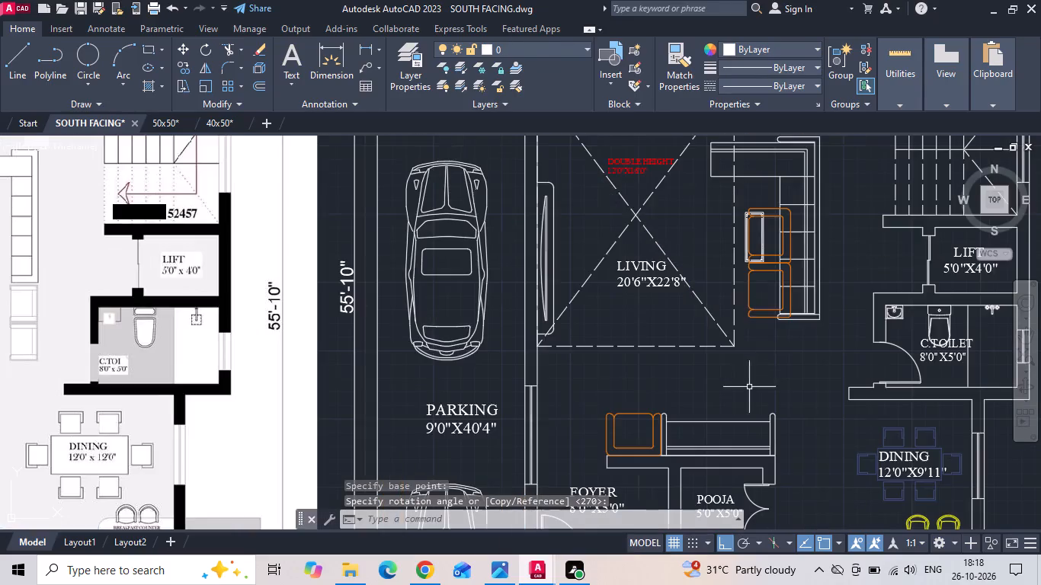
pyautogui.scroll(1, 742, 256)
pyautogui.click(789, 256)
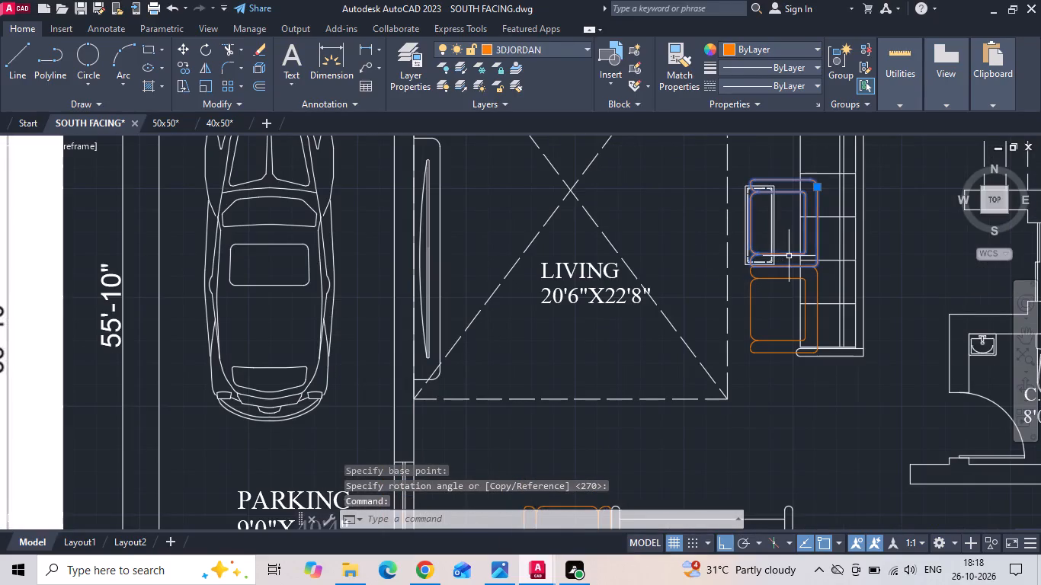
pyautogui.click(771, 280)
pyautogui.rightClick(771, 278)
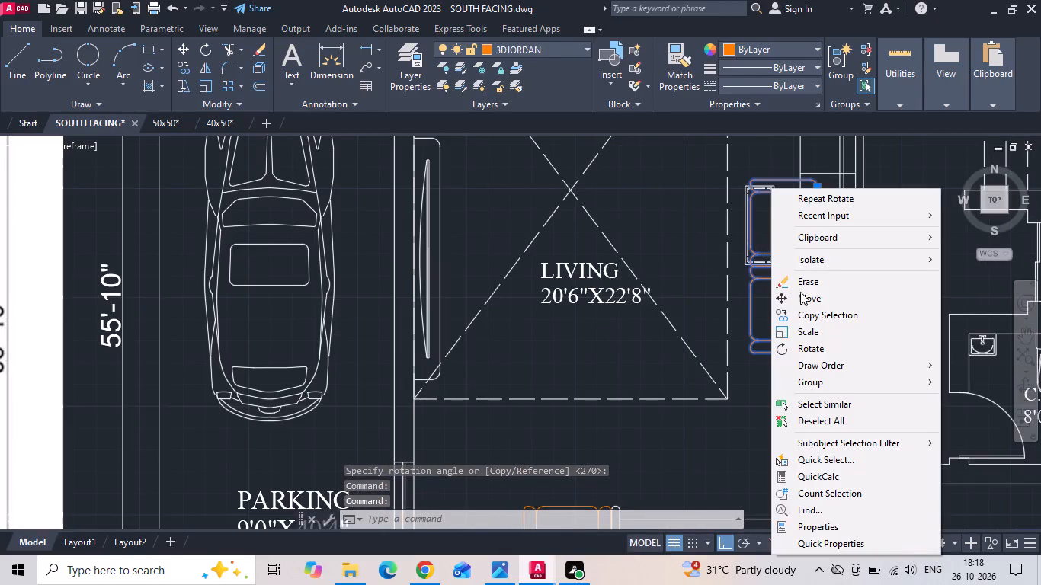
pyautogui.click(802, 296)
pyautogui.scroll(3, 812, 181)
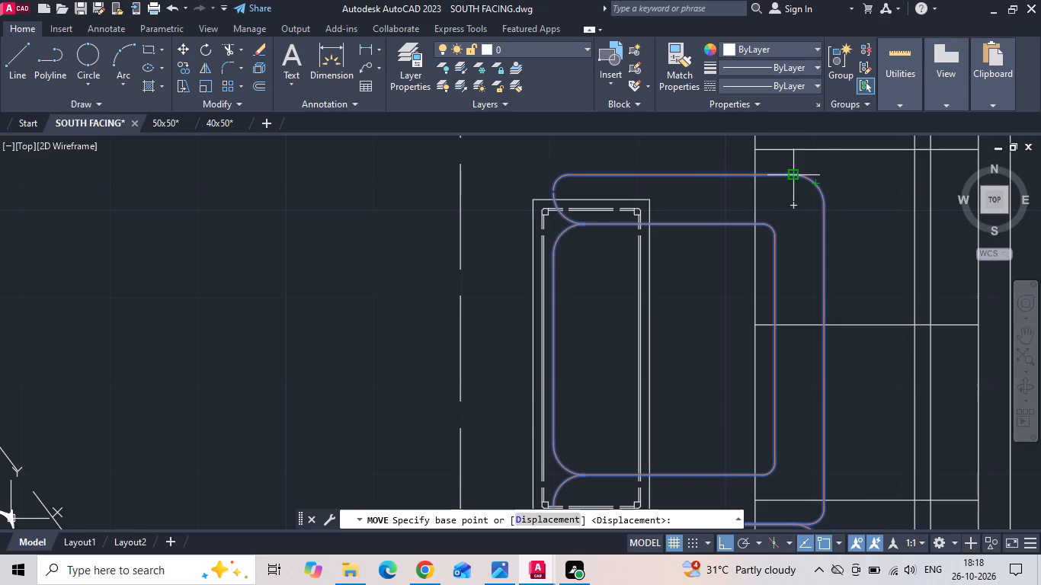
pyautogui.click(793, 174)
pyautogui.scroll(-3, 767, 205)
pyautogui.scroll(2, 828, 382)
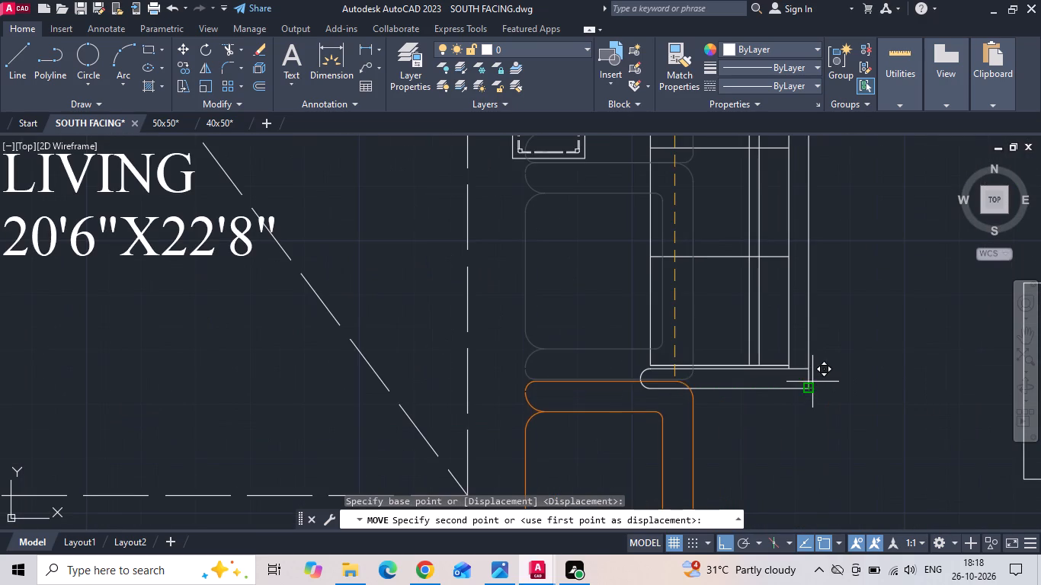
pyautogui.click(812, 382)
# Shift the armchair pair horizontally to the left so that its outer back edge lines up with the L-shaped sofa's back.
pyautogui.scroll(-1, 753, 289)
pyautogui.moveTo(736, 366); pyautogui.dragTo(710, 264, button='middle')
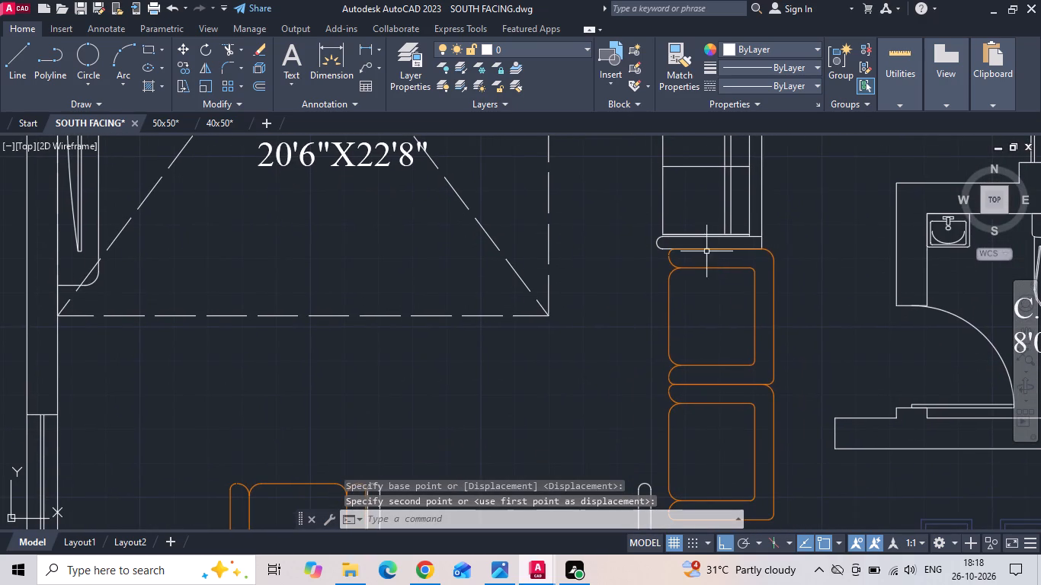
pyautogui.moveTo(746, 261); pyautogui.dragTo(735, 292)
pyautogui.click(698, 403)
pyautogui.rightClick(698, 403)
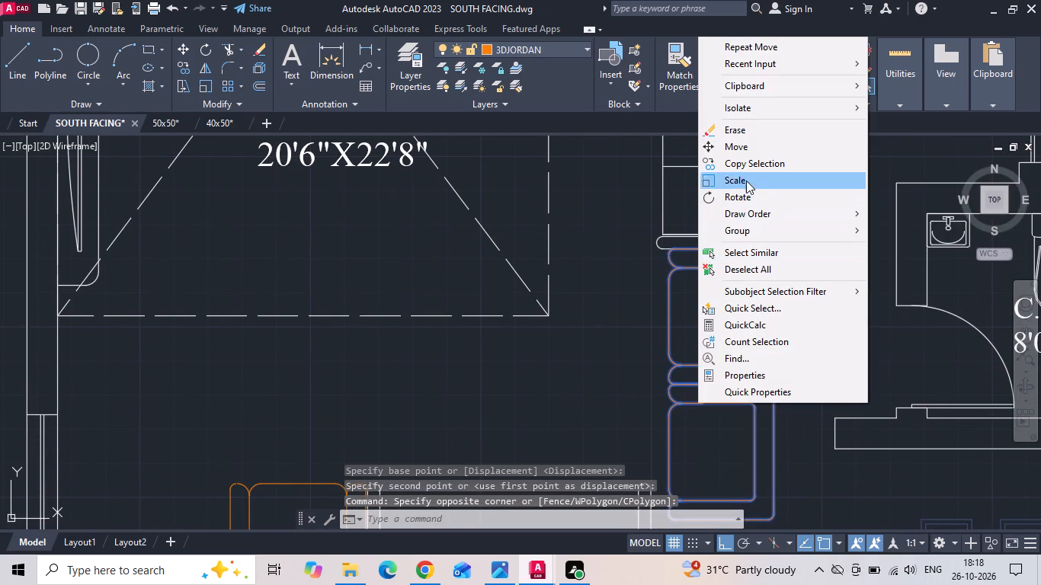
pyautogui.click(753, 145)
pyautogui.scroll(3, 761, 242)
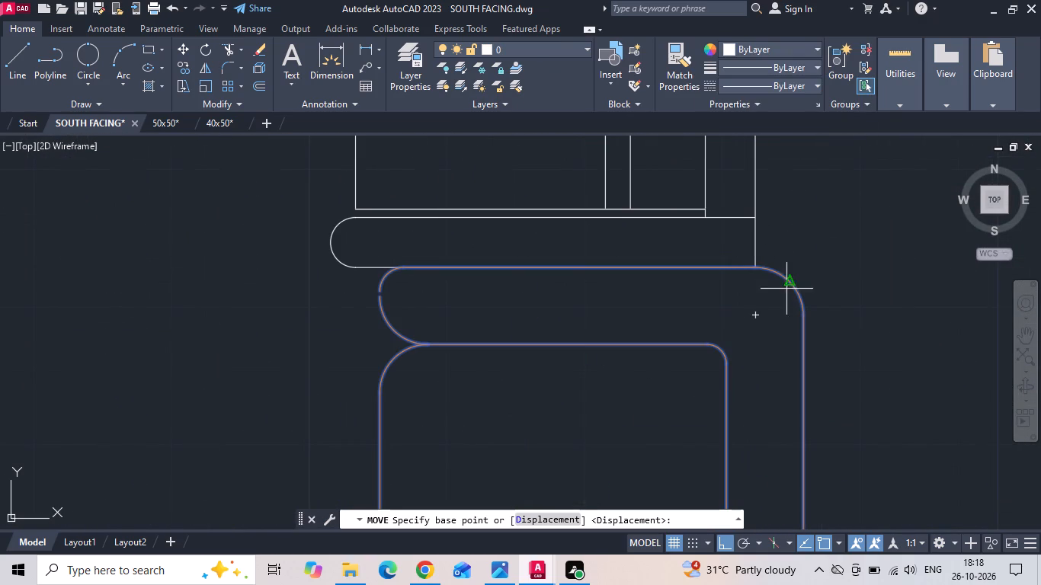
pyautogui.click(400, 271)
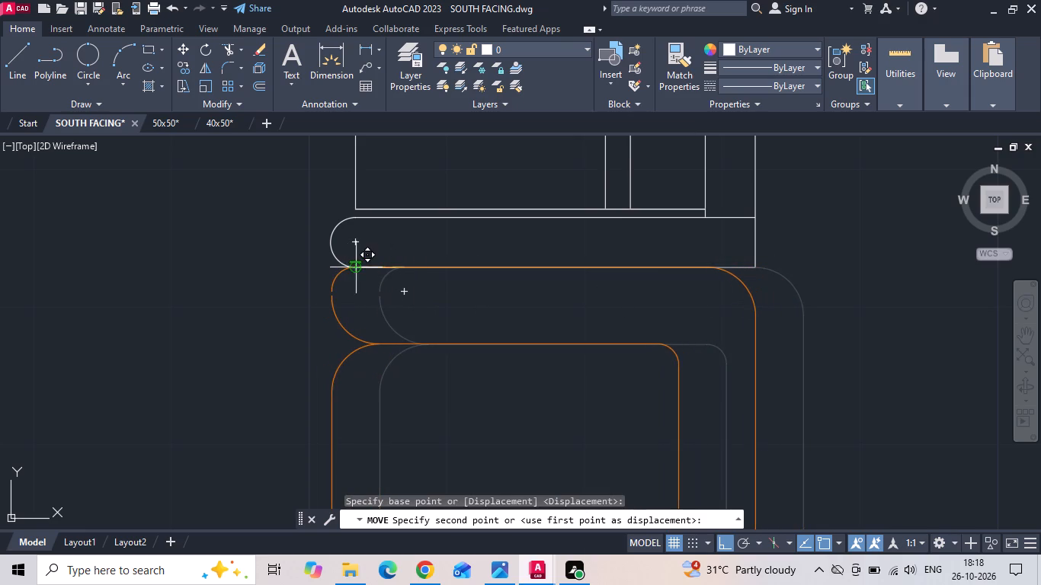
pyautogui.click(357, 269)
# Erase the lower armchair of the pair below the L-shaped sofa.
pyautogui.scroll(-5, 487, 243)
pyautogui.scroll(-2, 543, 297)
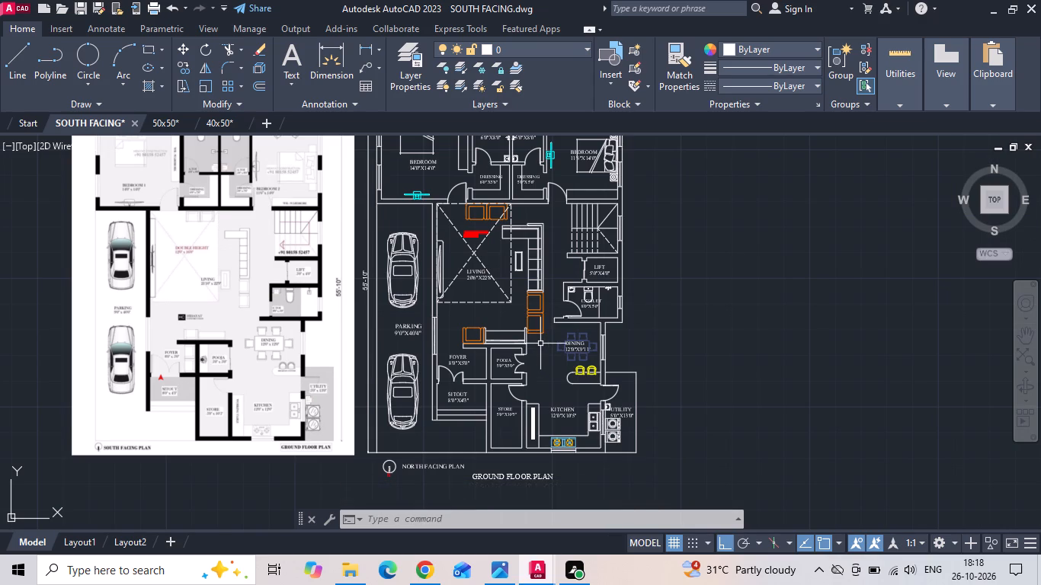
pyautogui.click(539, 331)
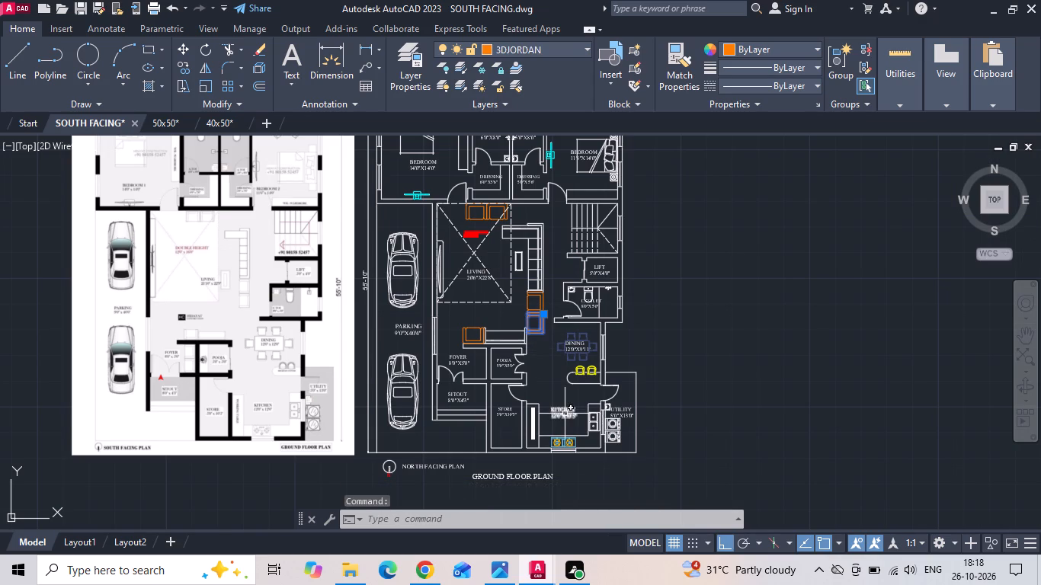
pyautogui.press('Delete')
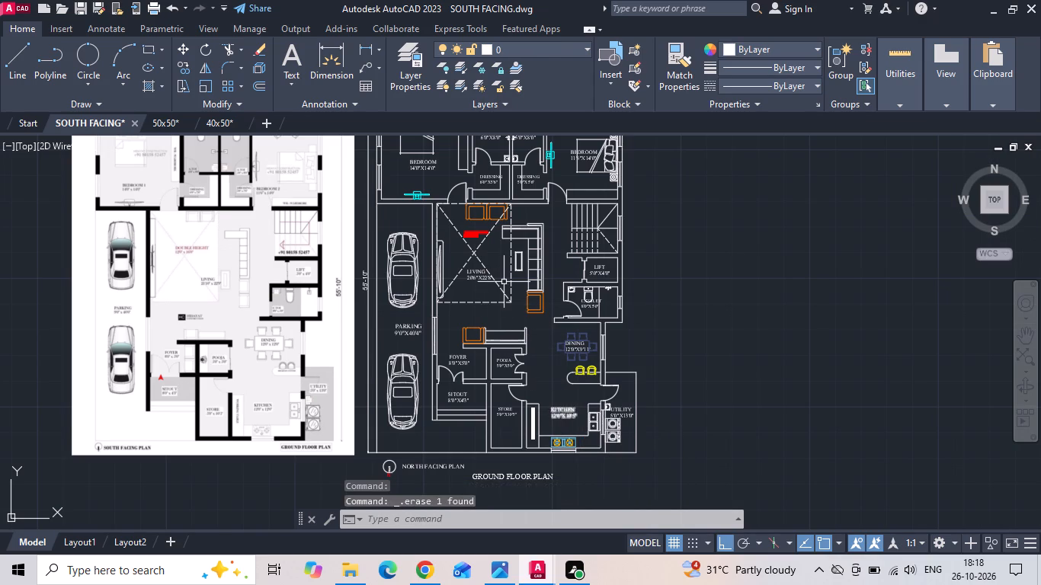
# Save the SOUTH FACING drawing.
pyautogui.scroll(2, 504, 280)
pyautogui.scroll(-2, 582, 305)
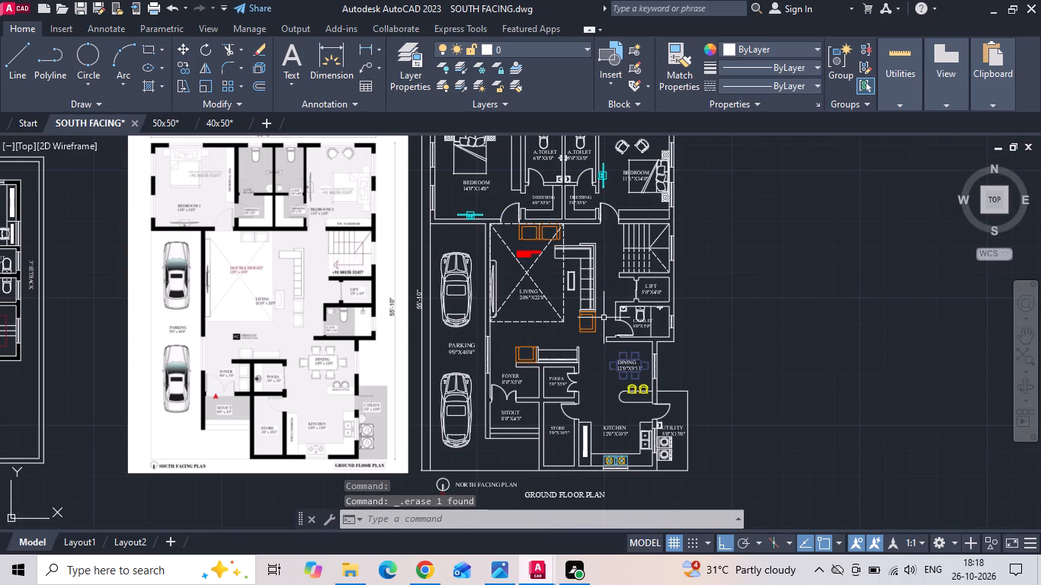
pyautogui.hotkey('ctrl', 's')
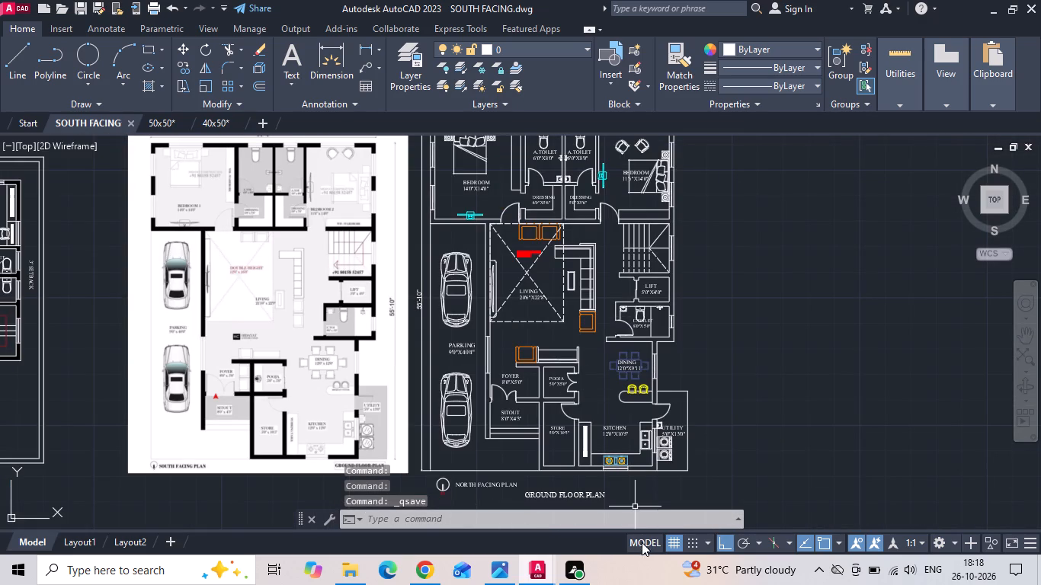
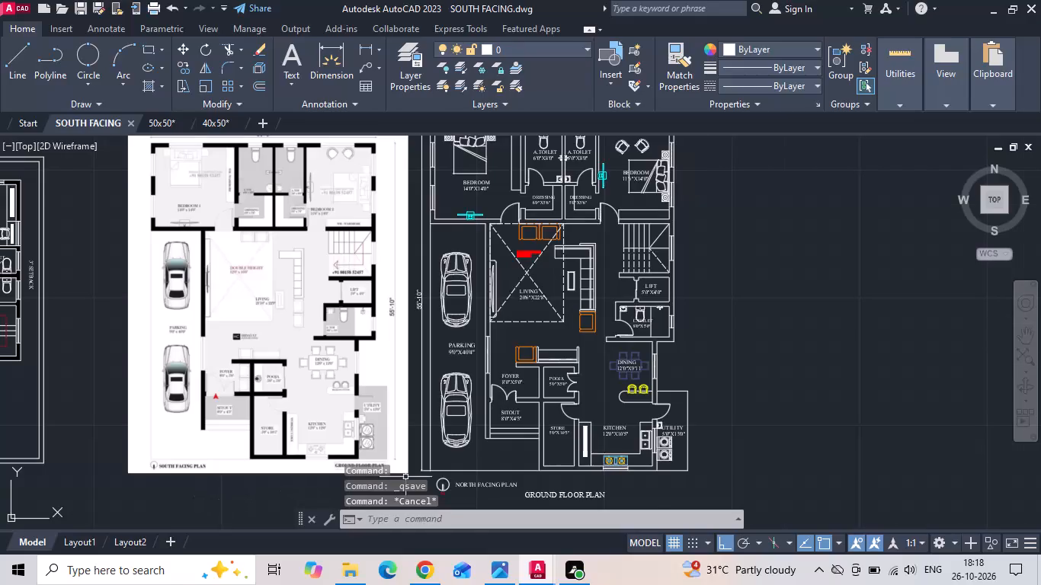
# Copy the complete ground floor plan, with its title and north symbol, into the empty space to its right.
pyautogui.scroll(-2, 446, 474)
pyautogui.moveTo(463, 382); pyautogui.dragTo(552, 264, button='middle')
pyautogui.scroll(1, 554, 231)
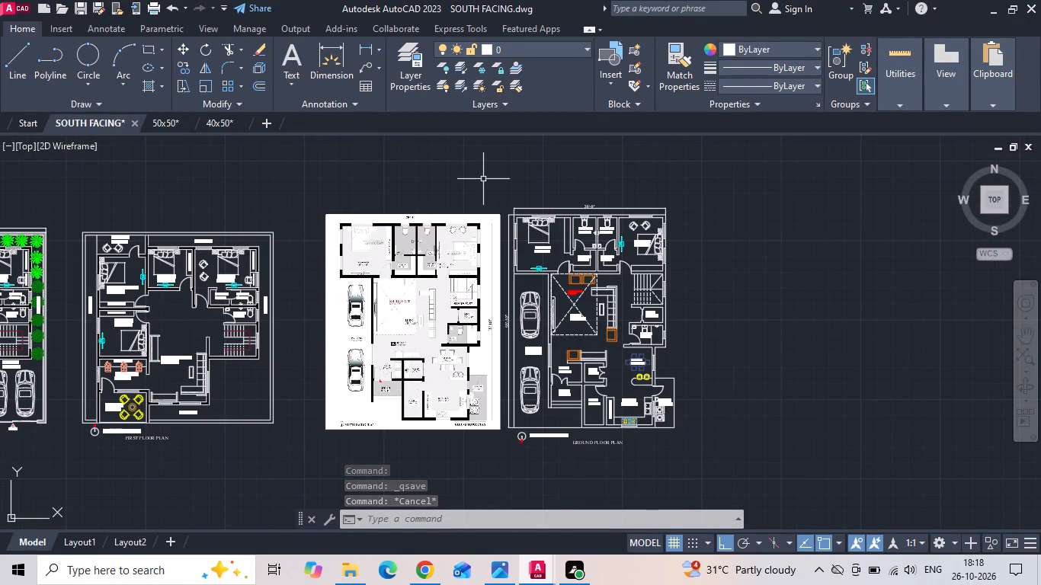
pyautogui.click(507, 193)
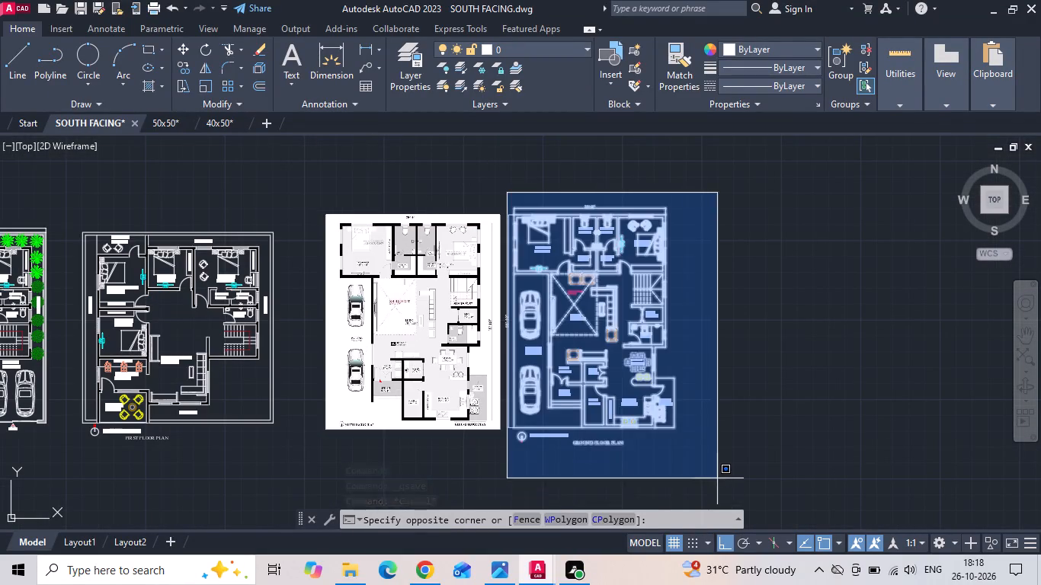
pyautogui.click(717, 478)
pyautogui.rightClick(703, 310)
pyautogui.click(712, 315)
pyautogui.click(647, 331)
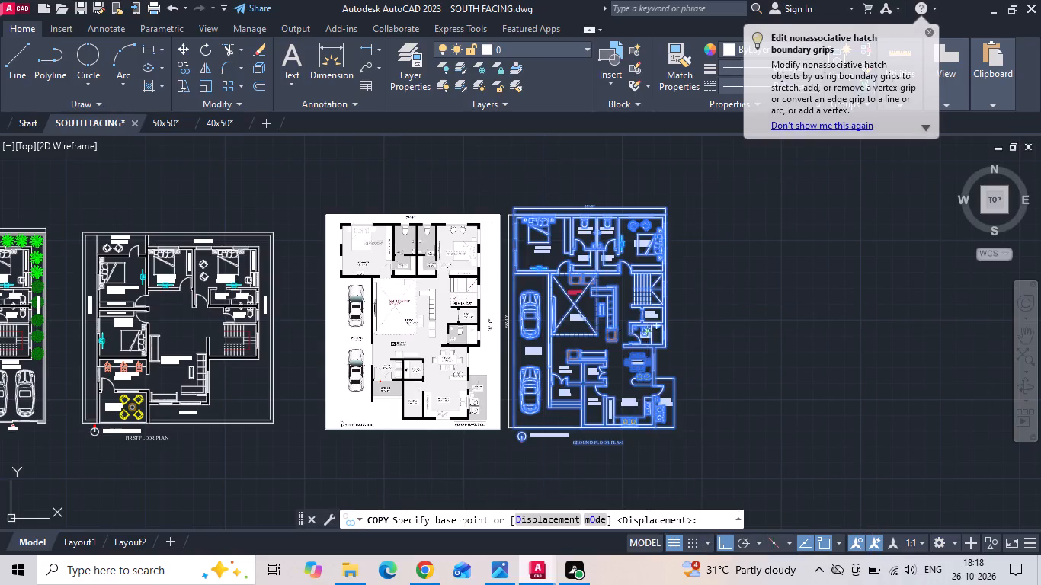
pyautogui.click(848, 334)
pyautogui.press('Escape')
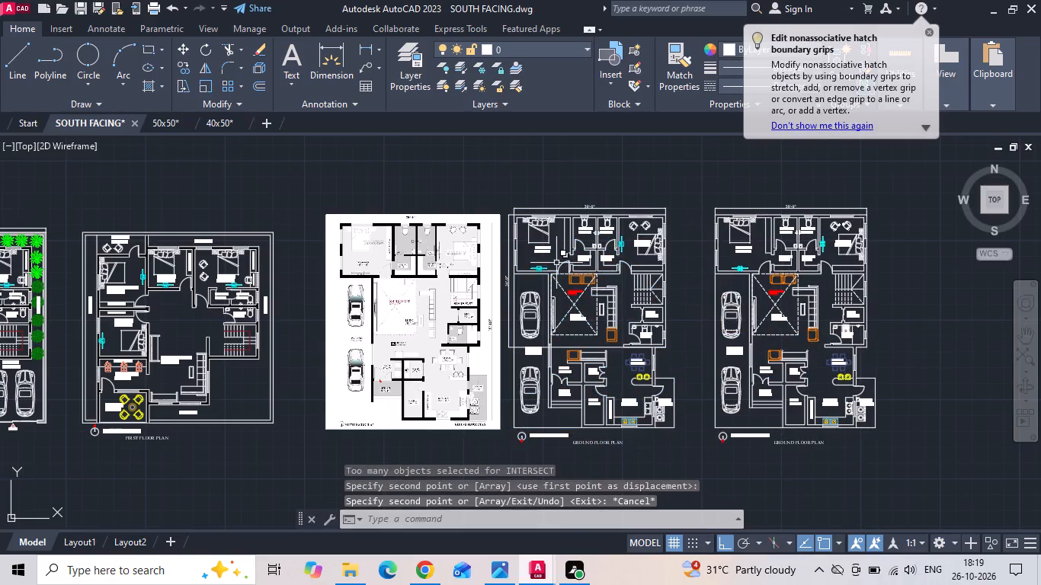
# In the copied plan, move the DRESSING 6'0"X5'6" label slightly left and up, clear of the closet line.
pyautogui.scroll(2, 389, 264)
pyautogui.scroll(-2, 325, 259)
pyautogui.scroll(2, 785, 318)
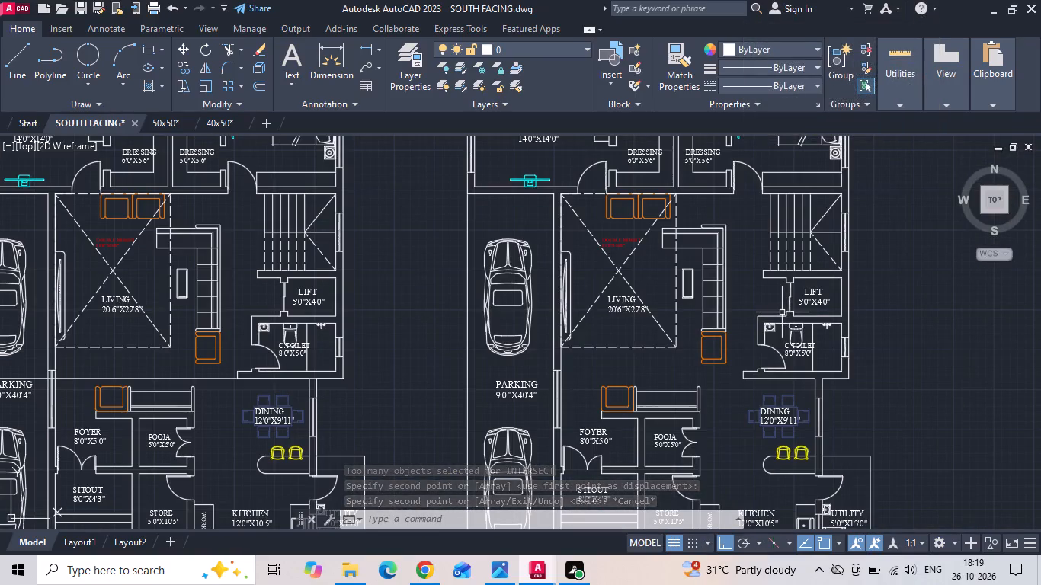
pyautogui.scroll(2, 674, 165)
pyautogui.moveTo(631, 222); pyautogui.dragTo(586, 353, button='middle')
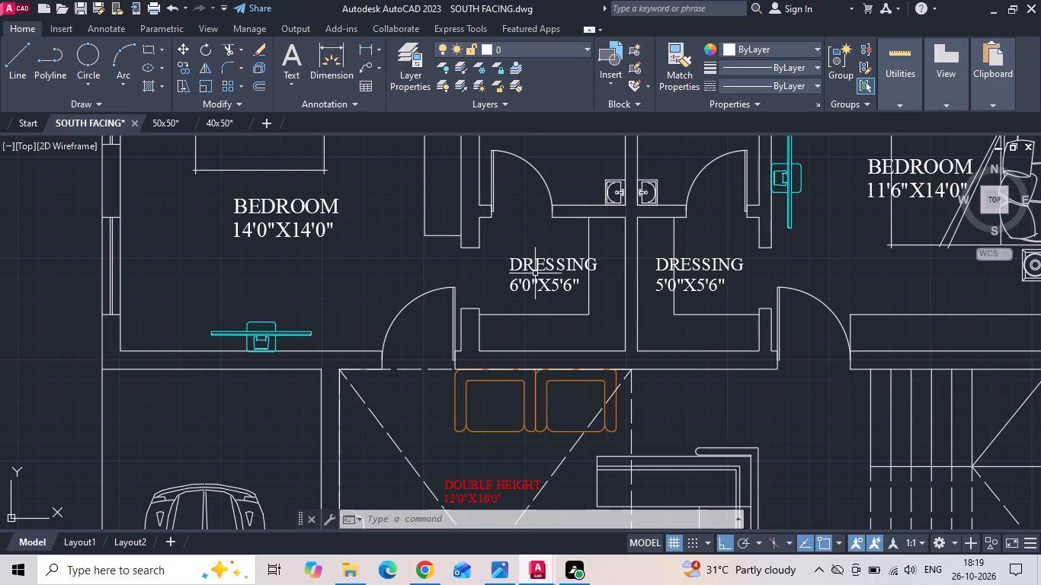
pyautogui.click(535, 268)
pyautogui.rightClick(535, 268)
pyautogui.click(549, 277)
pyautogui.scroll(2, 551, 277)
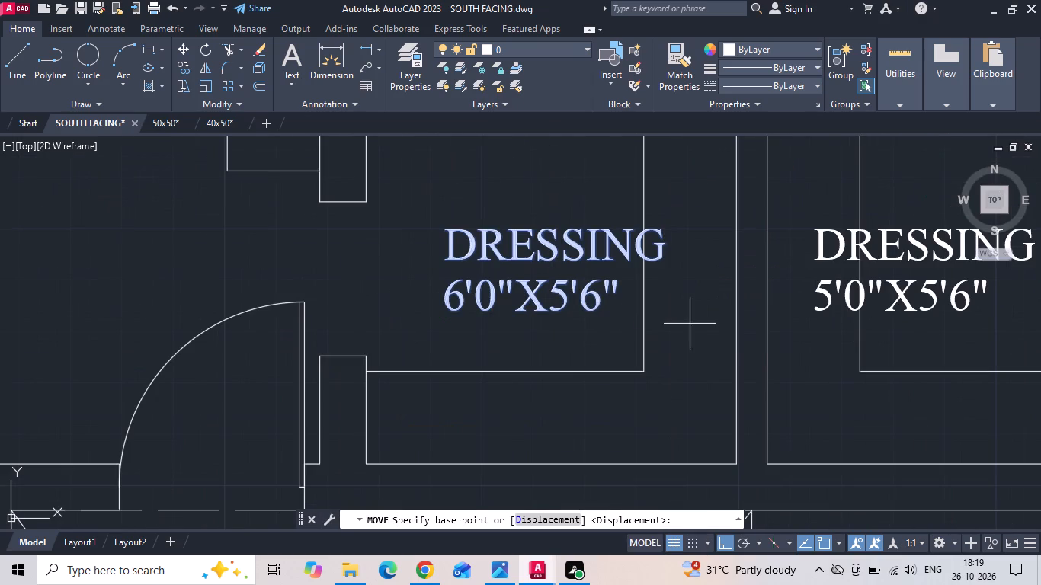
pyautogui.click(690, 324)
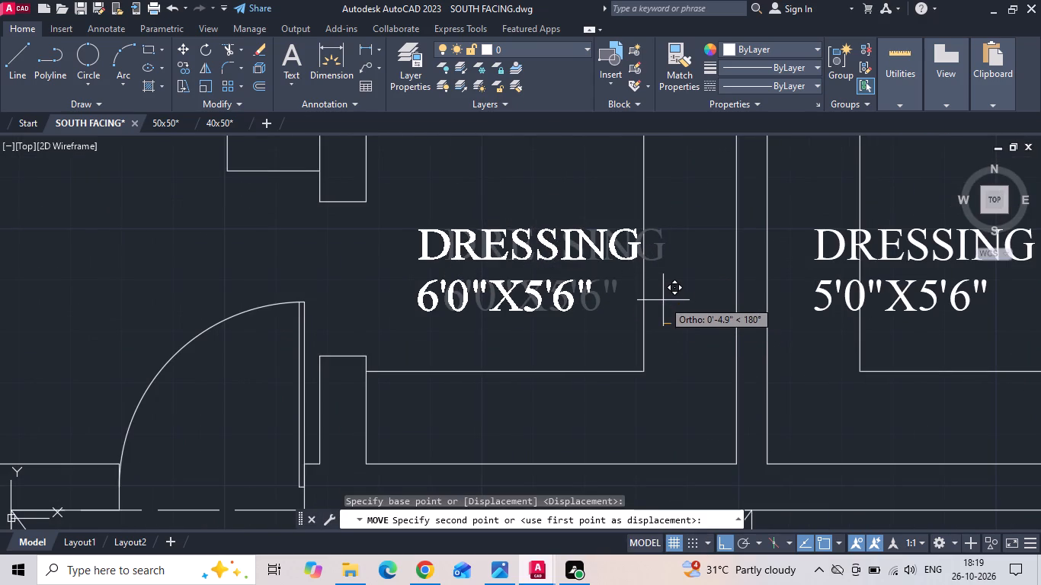
pyautogui.click(649, 292)
pyautogui.moveTo(648, 292); pyautogui.dragTo(451, 328, button='middle')
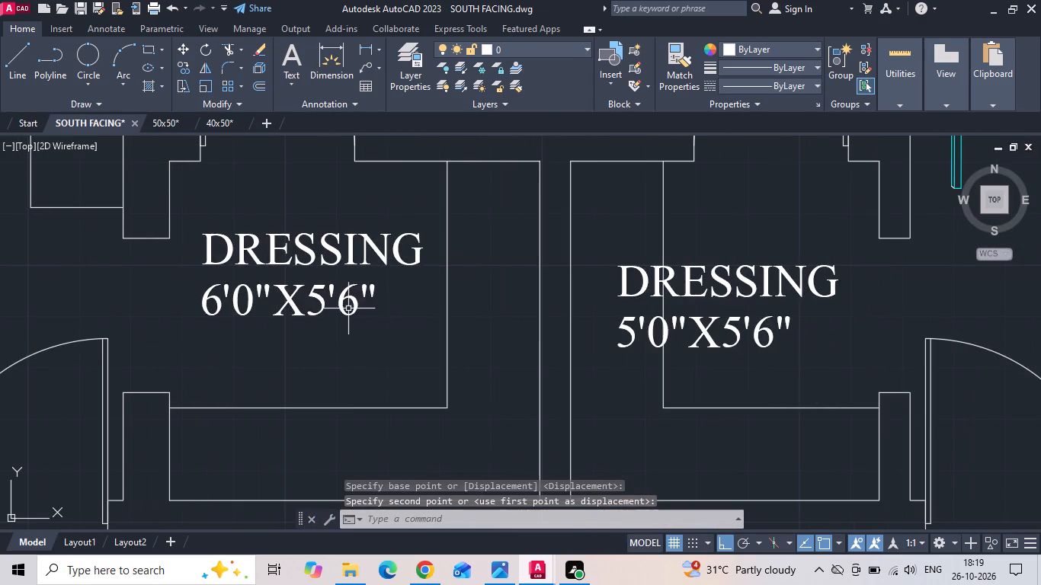
# In the copied plan, move the DRESSING 5'0"X5'6" label to the right, clear of the closet line.
pyautogui.click(723, 269)
pyautogui.rightClick(727, 271)
pyautogui.click(734, 279)
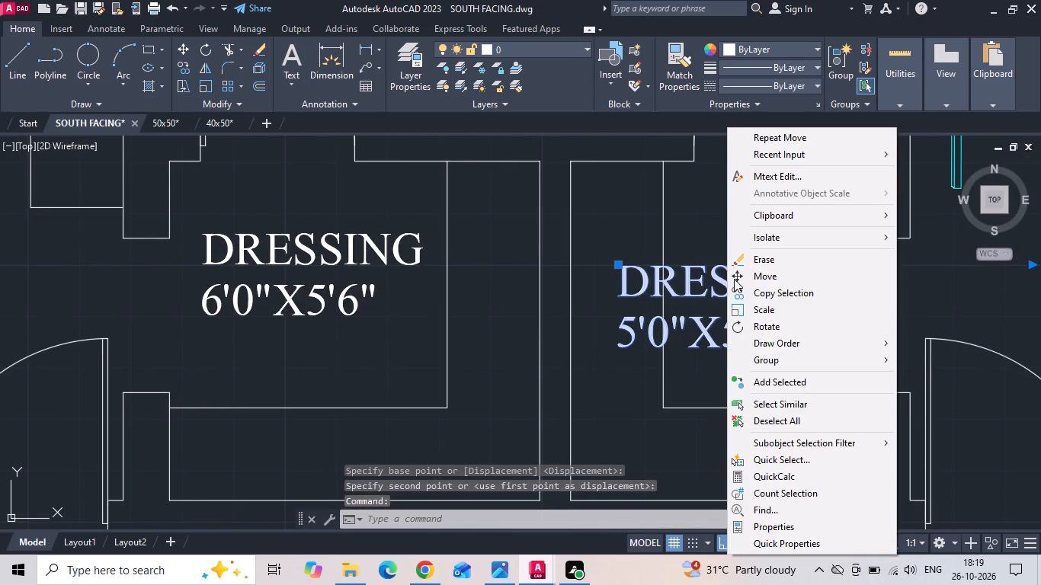
pyautogui.moveTo(815, 336); pyautogui.dragTo(828, 340)
pyautogui.click(879, 331)
pyautogui.scroll(-3, 774, 313)
pyautogui.scroll(-1, 638, 271)
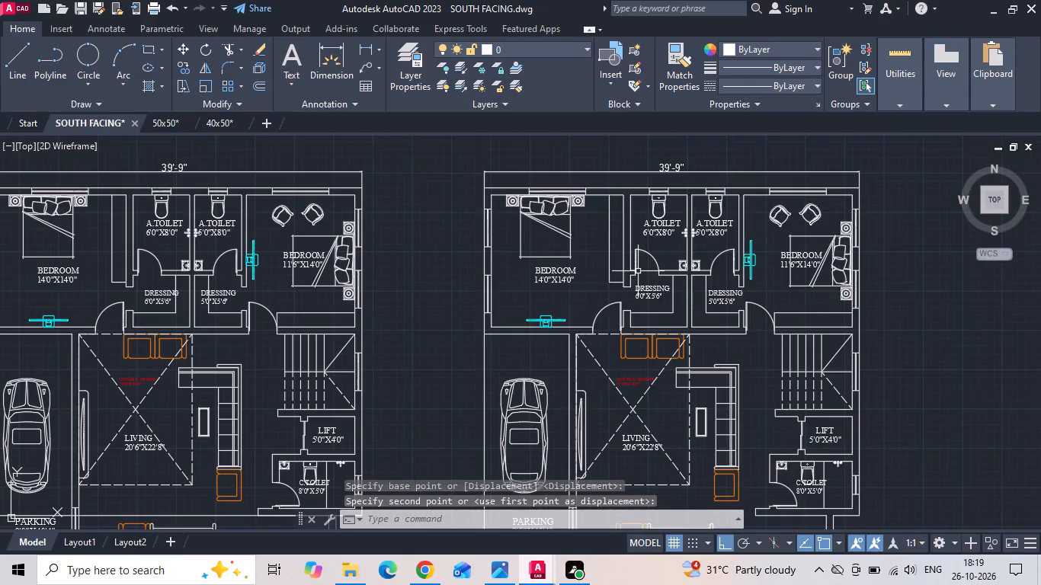
# Copy the vertical WA-WARDROBE label from the first floor plan into the 14'0"X14'0" bedroom's wardrobe in the original ground floor plan.
pyautogui.scroll(-2, 717, 249)
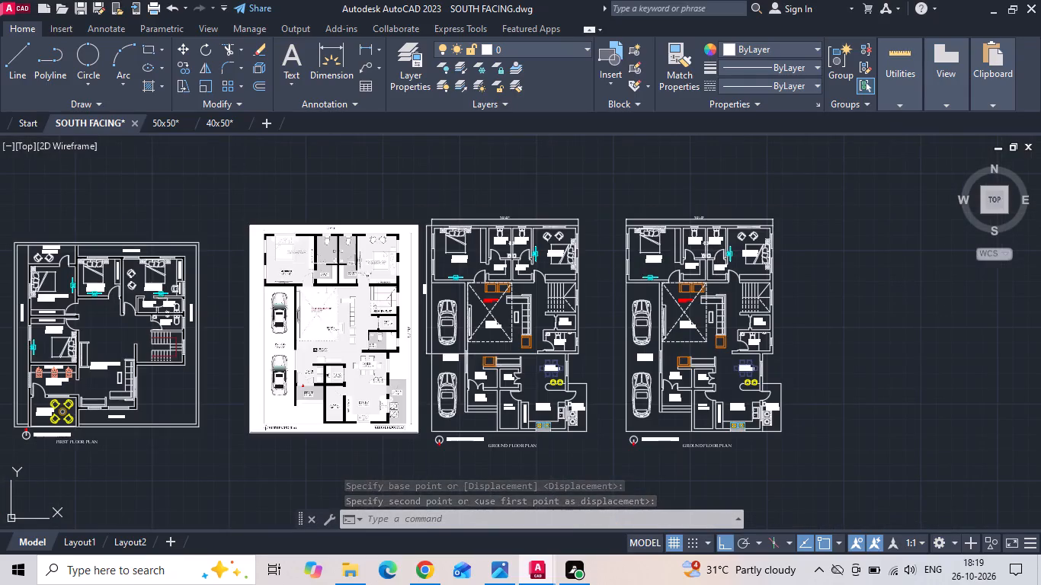
pyautogui.scroll(2, 130, 280)
pyautogui.click(97, 252)
pyautogui.rightClick(97, 252)
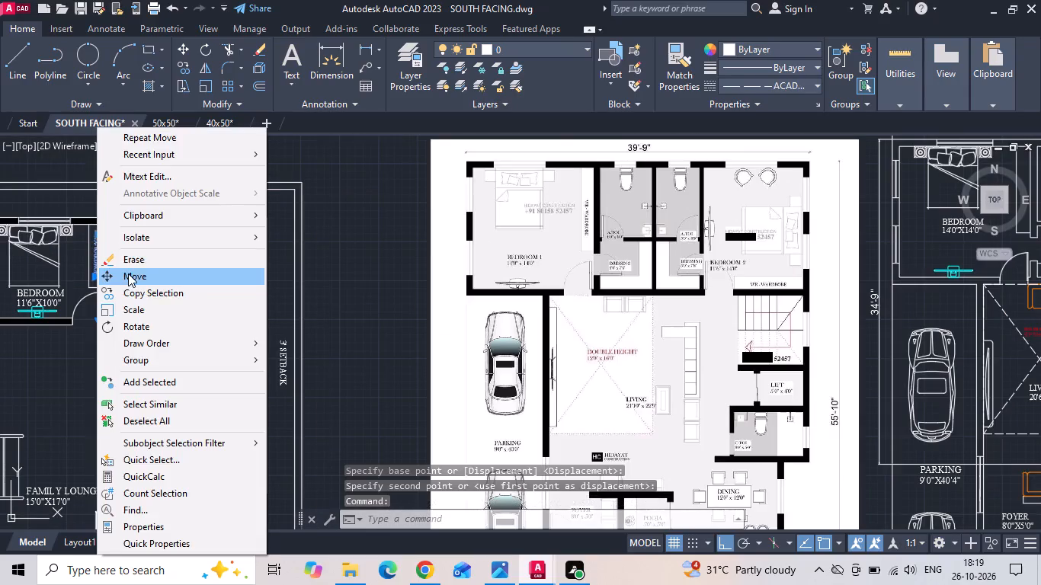
pyautogui.click(135, 289)
pyautogui.scroll(3, 78, 231)
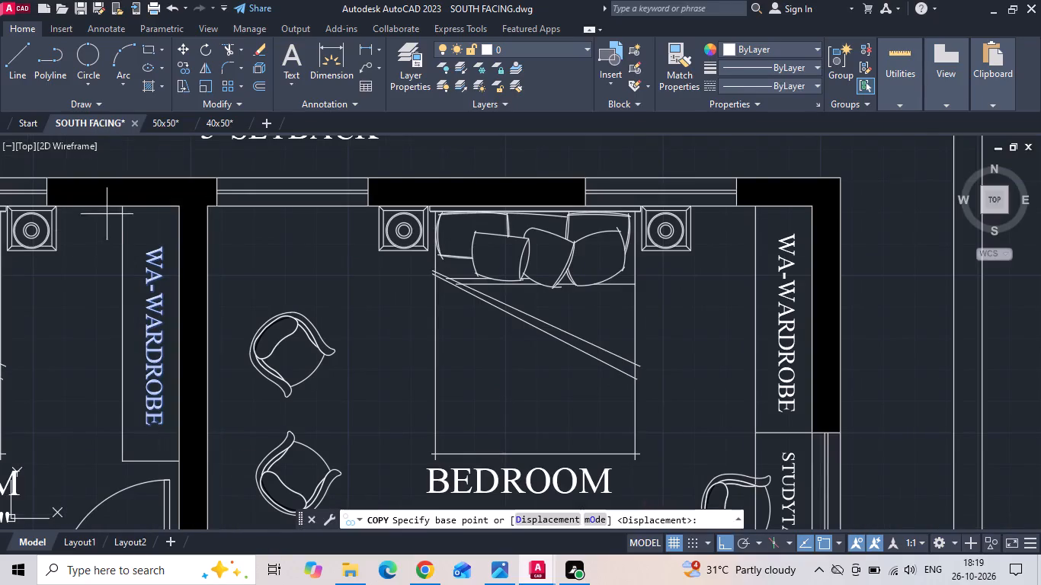
pyautogui.click(120, 206)
pyautogui.scroll(-3, 92, 238)
pyautogui.moveTo(635, 243); pyautogui.dragTo(376, 243, button='middle')
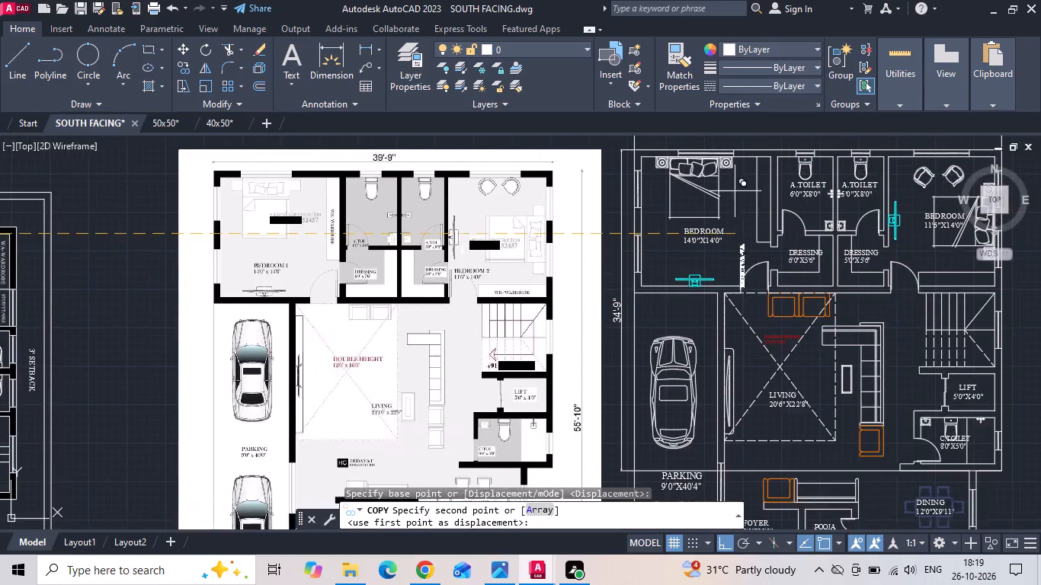
pyautogui.scroll(2, 795, 154)
pyautogui.scroll(-2, 649, 174)
pyautogui.scroll(-3, 552, 217)
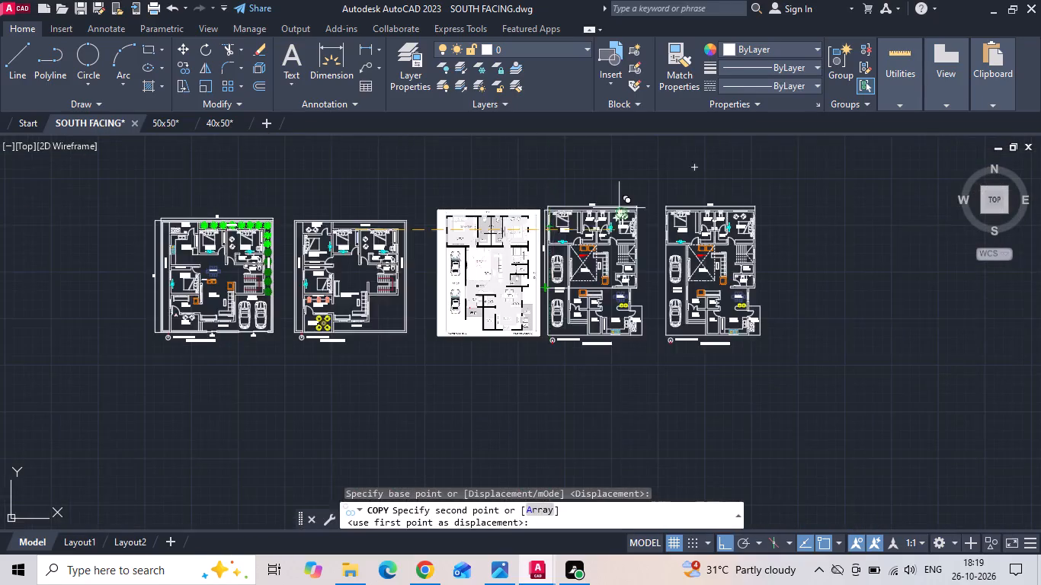
pyautogui.scroll(3, 619, 208)
pyautogui.scroll(2, 513, 218)
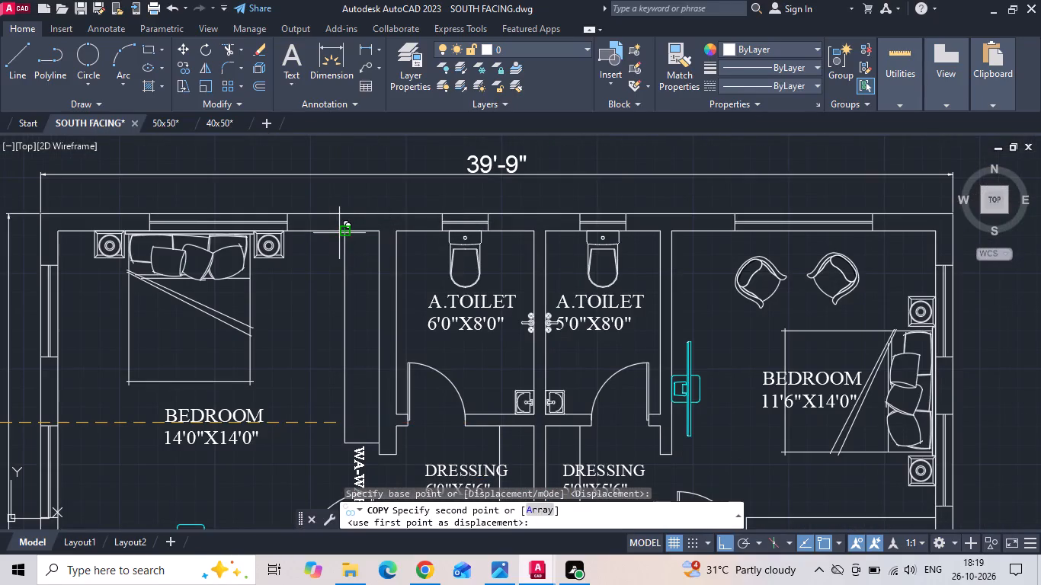
pyautogui.click(341, 232)
pyautogui.scroll(-2, 649, 224)
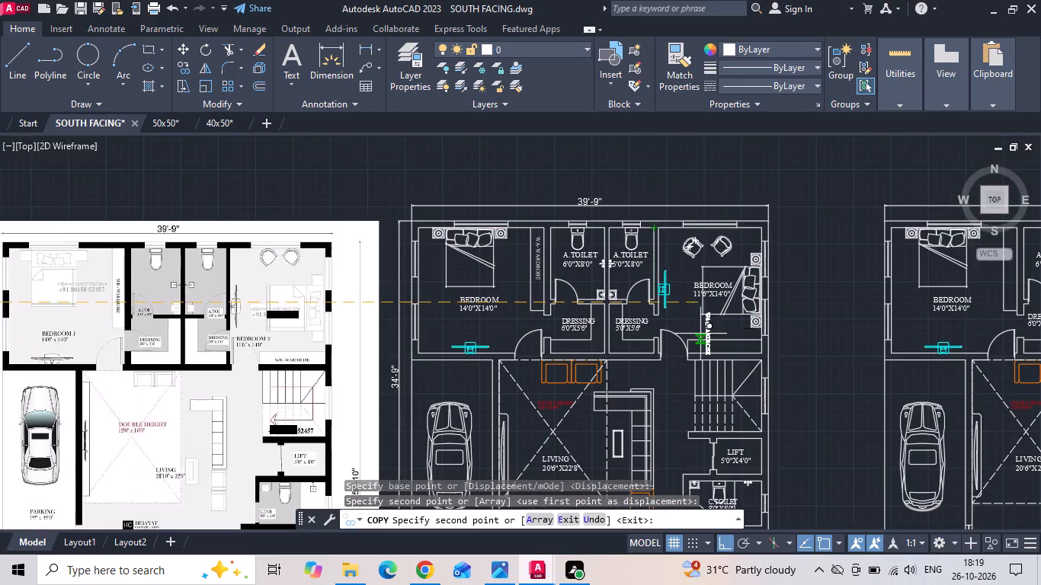
pyautogui.press('Escape')
# Copy the horizontal WA-WARDROBE label from the 12'3"X12'0" bedroom into the wardrobe of the ground floor's 11'6"X14'0" bedroom.
pyautogui.scroll(-2, 735, 328)
pyautogui.scroll(2, 337, 393)
pyautogui.moveTo(336, 393); pyautogui.dragTo(573, 353, button='middle')
pyautogui.scroll(2, 275, 331)
pyautogui.click(365, 295)
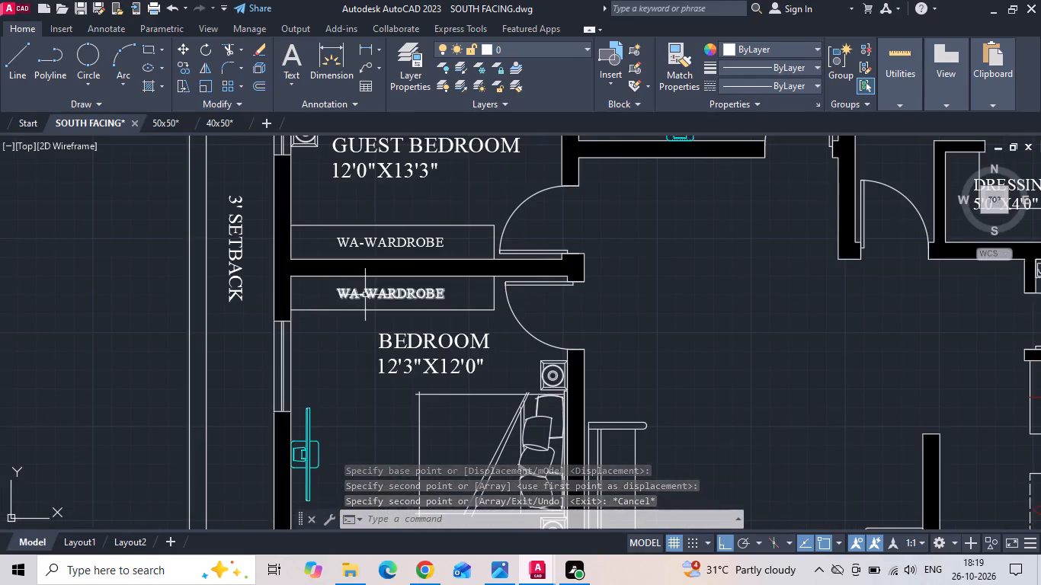
pyautogui.rightClick(365, 295)
pyautogui.click(405, 296)
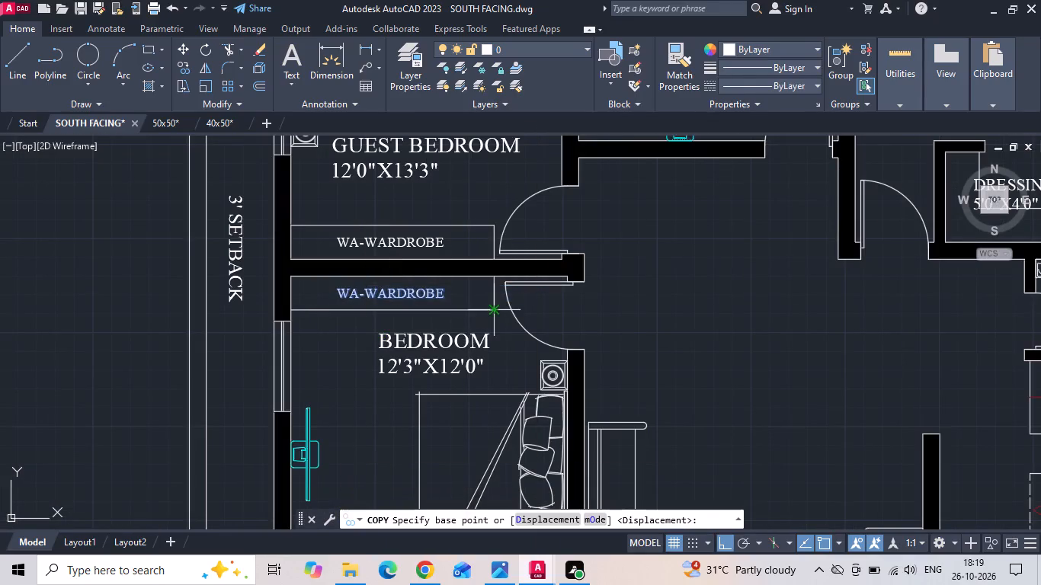
pyautogui.click(494, 312)
pyautogui.scroll(-5, 342, 301)
pyautogui.scroll(2, 680, 286)
pyautogui.scroll(2, 581, 264)
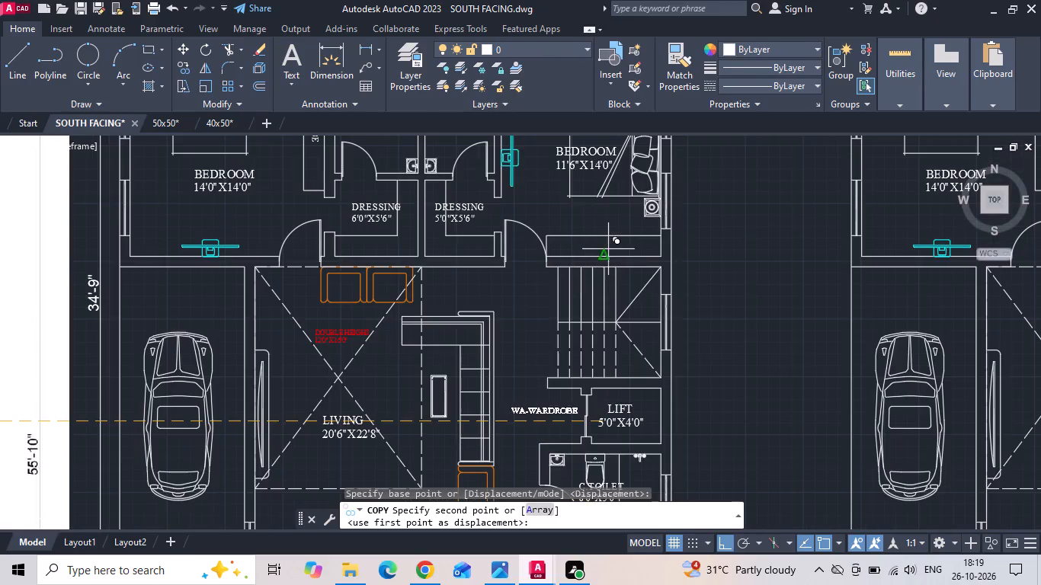
pyautogui.click(662, 256)
pyautogui.scroll(-1, 662, 293)
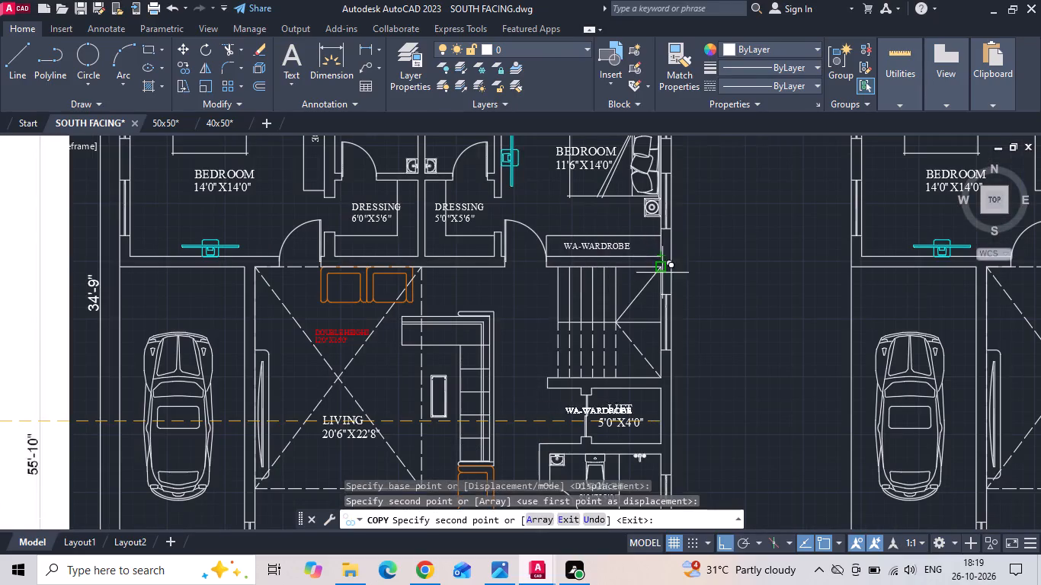
pyautogui.press('Escape')
# Shift the WA-WARDROBE label slightly right within the 11'6"X14'0" bedroom's wardrobe.
pyautogui.scroll(2, 639, 280)
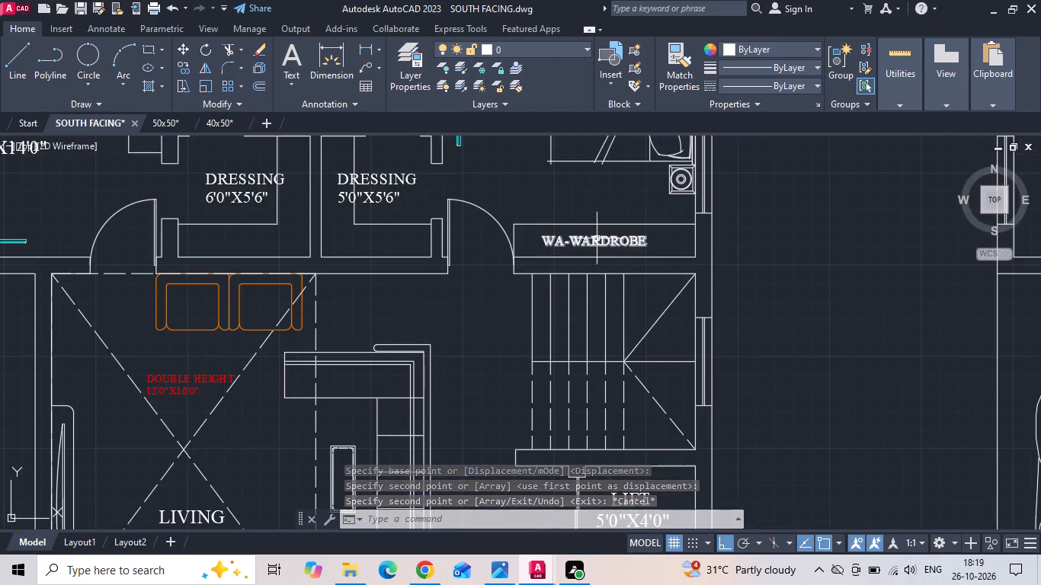
pyautogui.click(608, 238)
pyautogui.rightClick(608, 238)
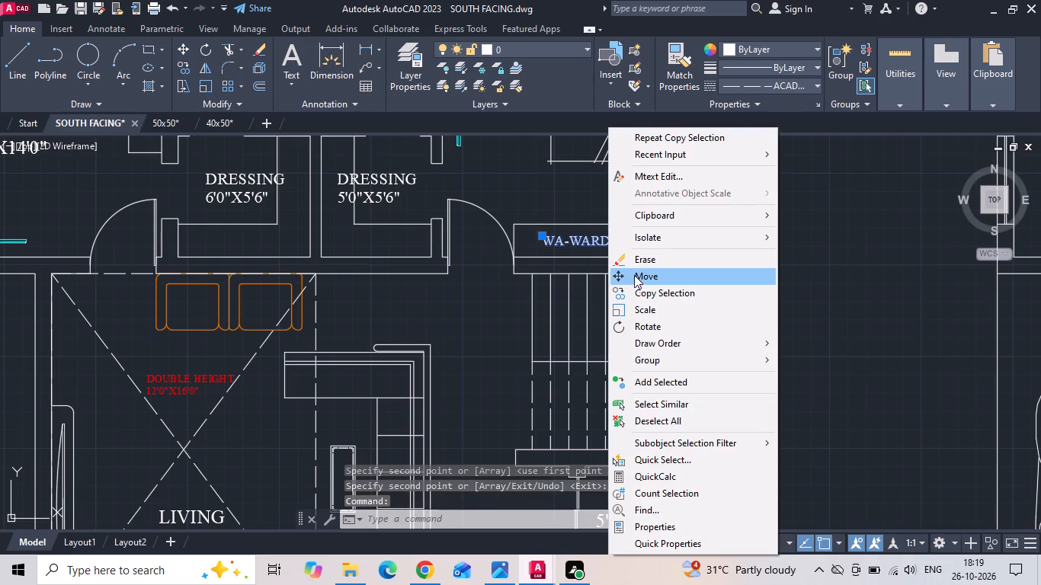
pyautogui.click(634, 279)
pyautogui.click(822, 264)
pyautogui.click(834, 266)
# Shift the vertical WA-WARDROBE label slightly down within the 14'0"X14'0" bedroom's wardrobe.
pyautogui.scroll(-1, 669, 369)
pyautogui.moveTo(492, 297); pyautogui.dragTo(504, 354, button='middle')
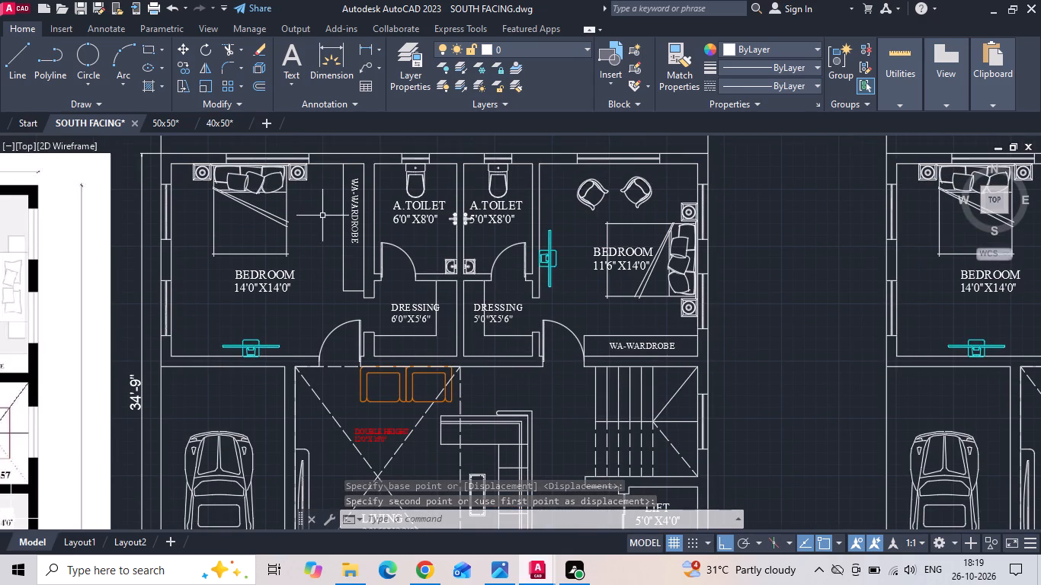
pyautogui.click(359, 216)
pyautogui.rightClick(359, 216)
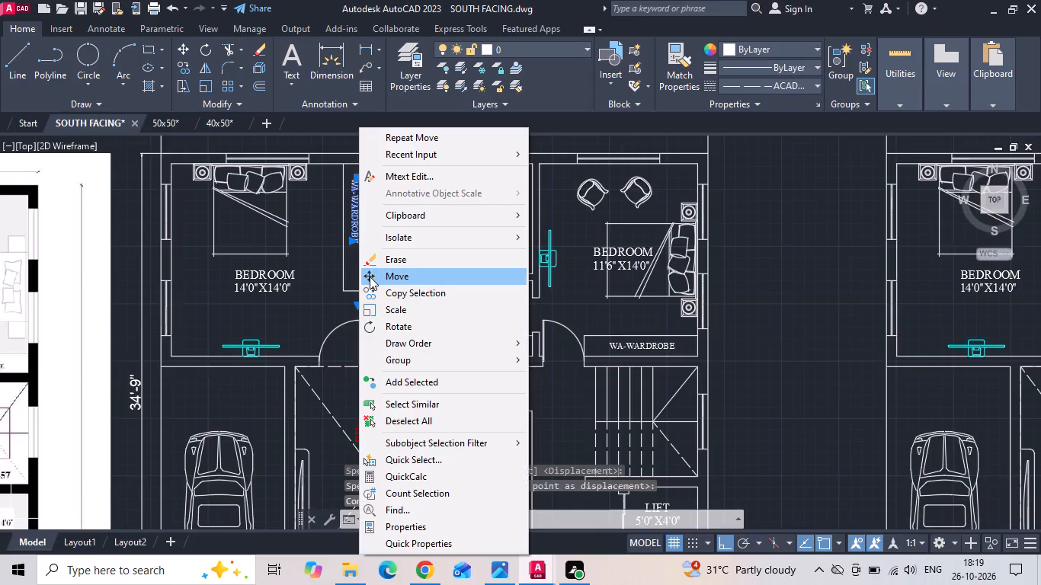
pyautogui.click(370, 277)
pyautogui.scroll(1, 351, 291)
pyautogui.click(310, 270)
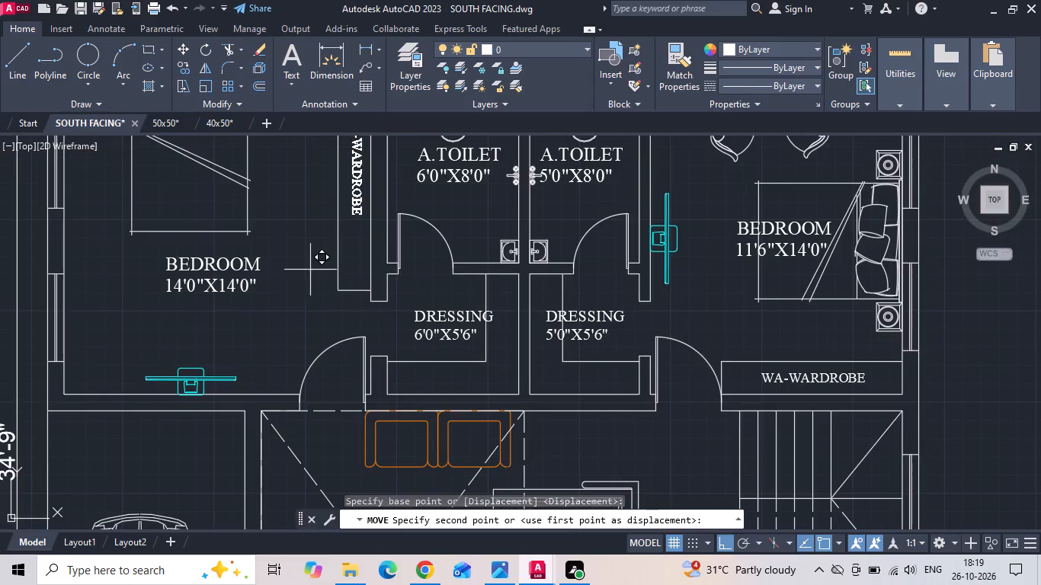
pyautogui.click(309, 280)
# Erase the vertical 34'-9" dimension from the original ground floor plan.
pyautogui.scroll(-2, 482, 209)
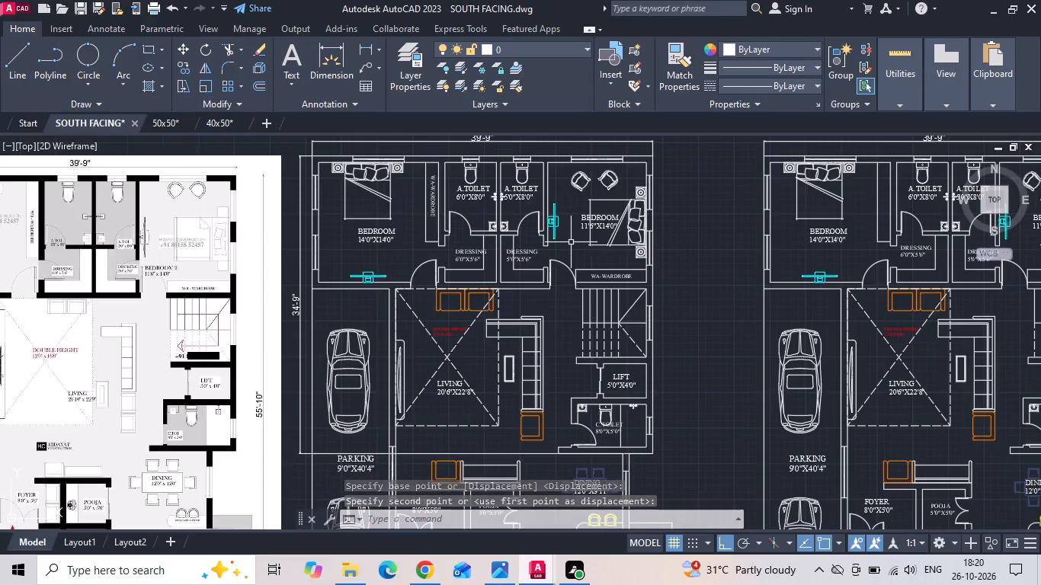
pyautogui.scroll(-1, 609, 267)
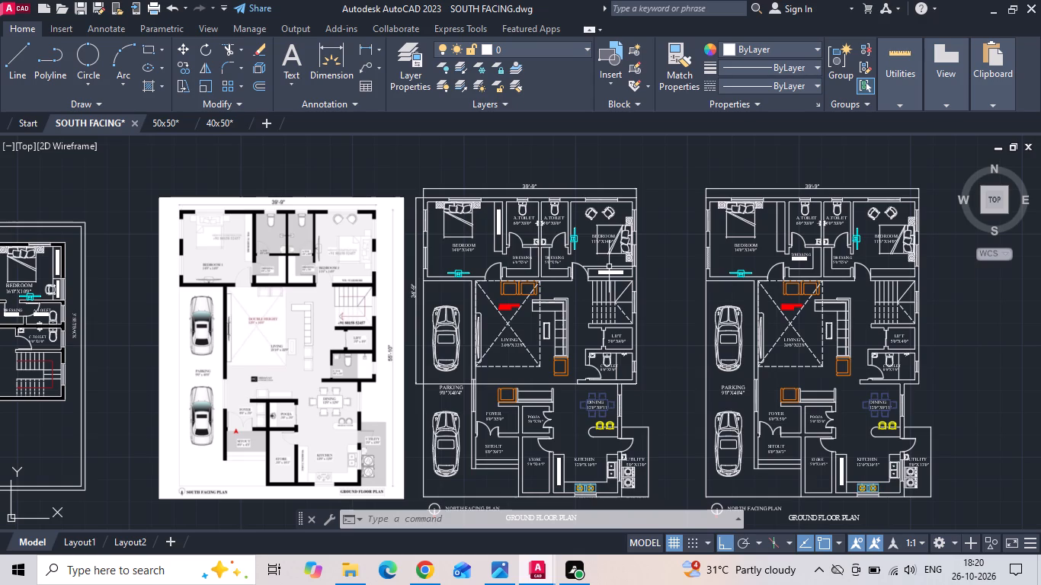
pyautogui.click(508, 382)
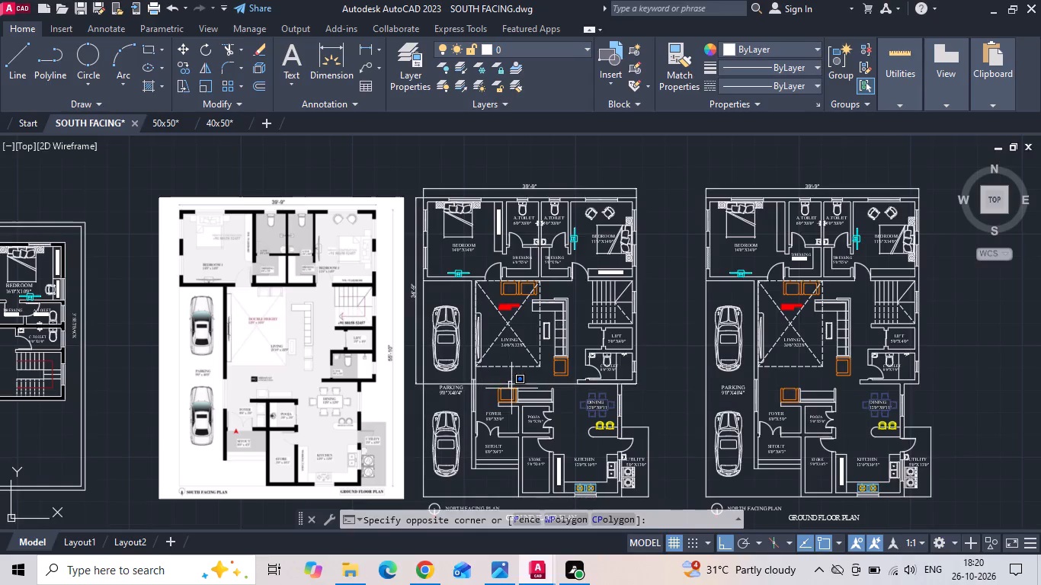
pyautogui.click(511, 388)
pyautogui.click(507, 384)
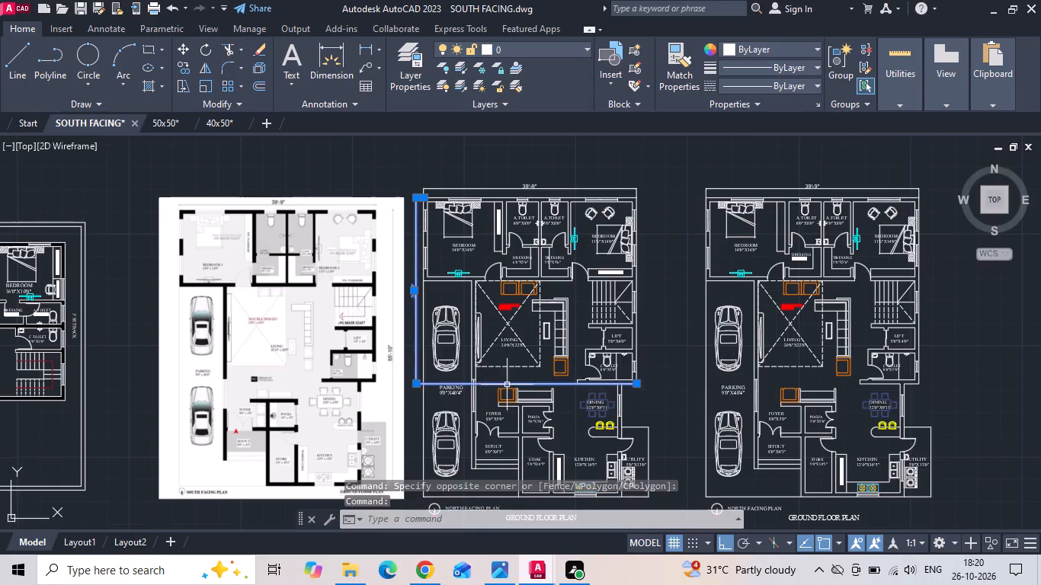
pyautogui.press('Delete')
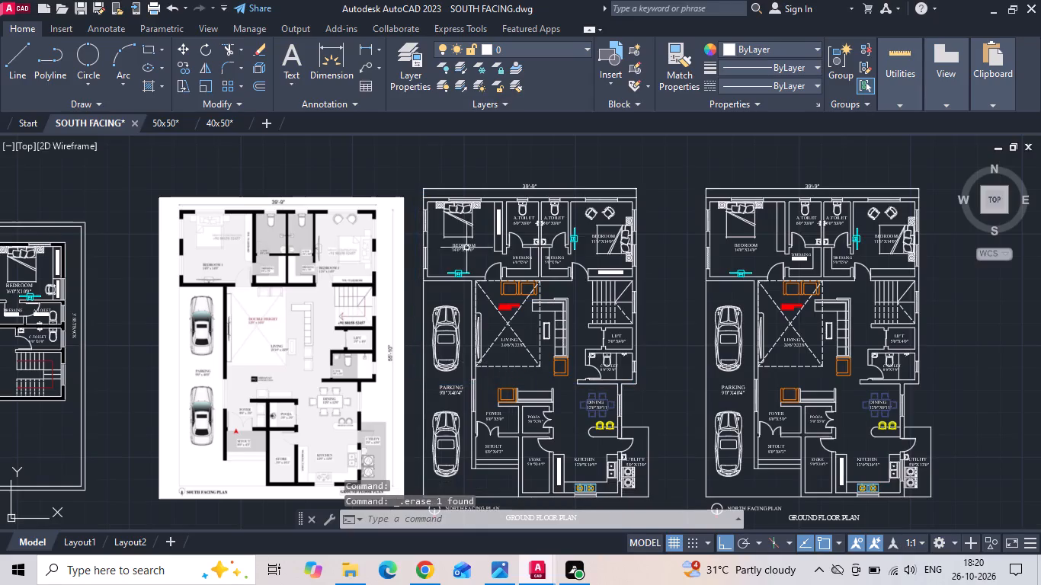
# Add a vertical linear dimension for the overall depth along the west side of the original ground floor plan.
pyautogui.click(370, 49)
pyautogui.scroll(2, 358, 134)
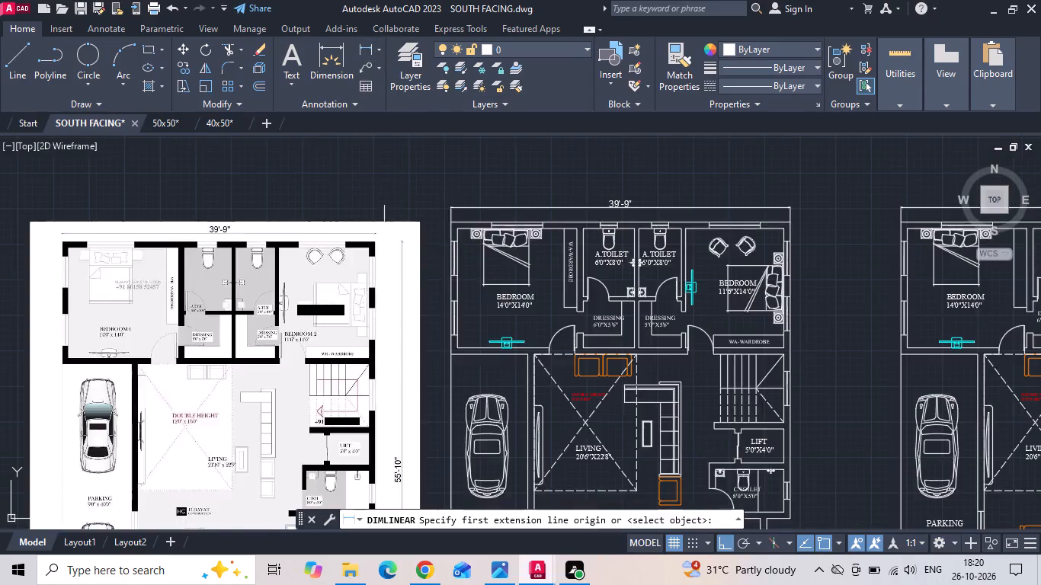
pyautogui.scroll(3, 437, 238)
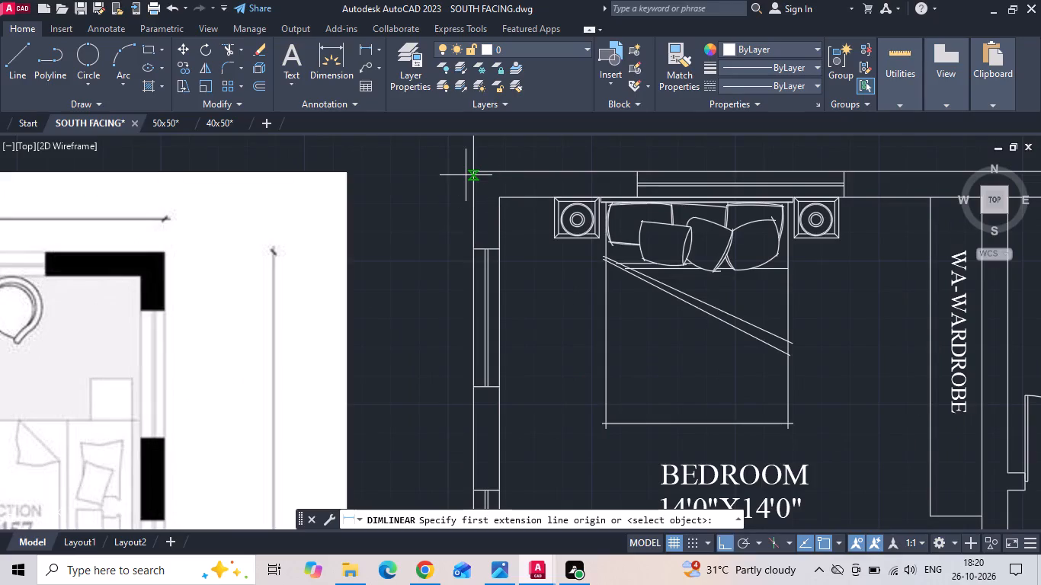
pyautogui.scroll(2, 473, 175)
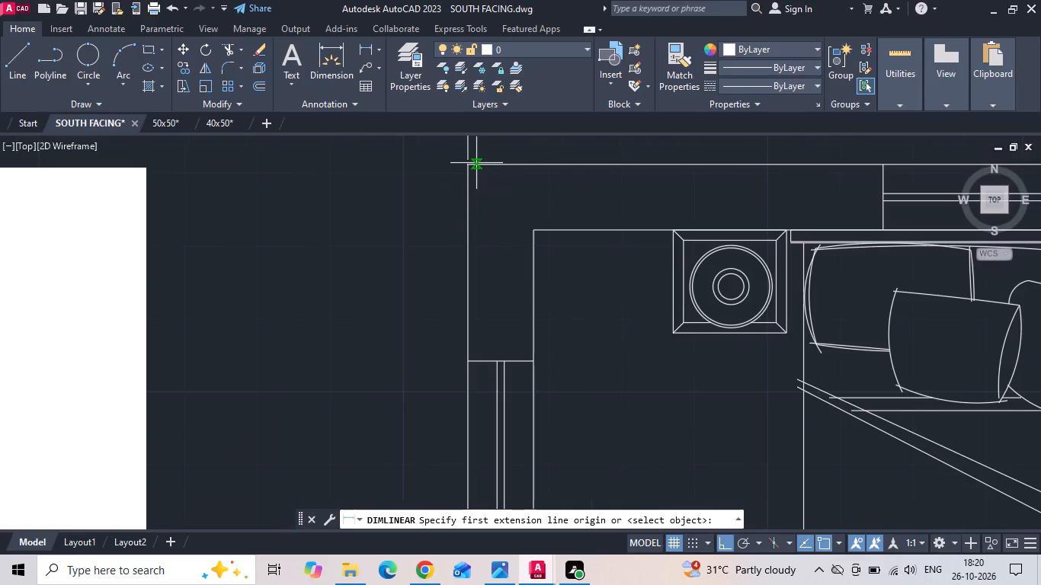
pyautogui.click(469, 162)
pyautogui.scroll(-6, 469, 163)
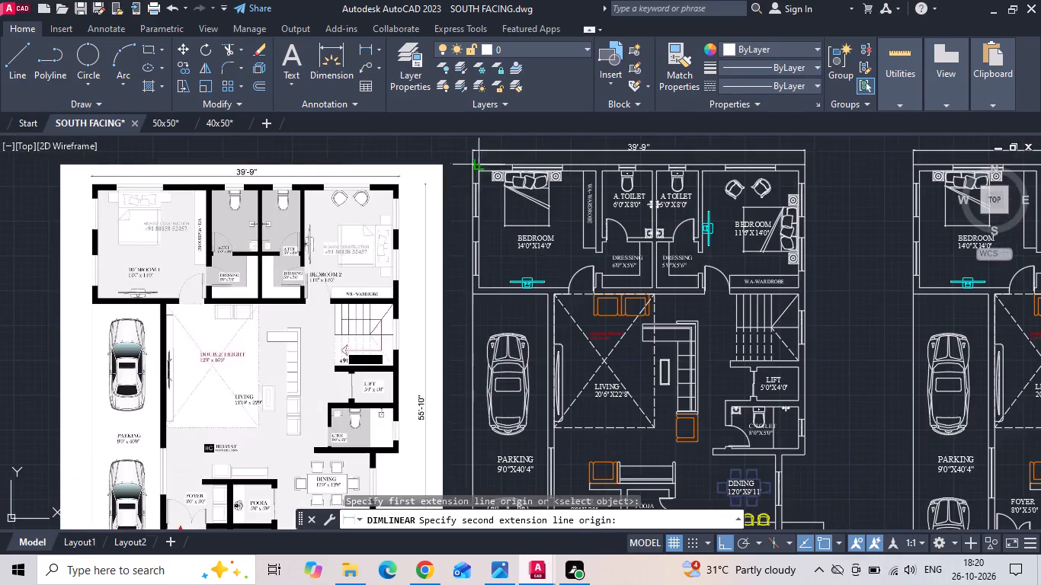
pyautogui.moveTo(441, 312); pyautogui.dragTo(482, 107, button='middle')
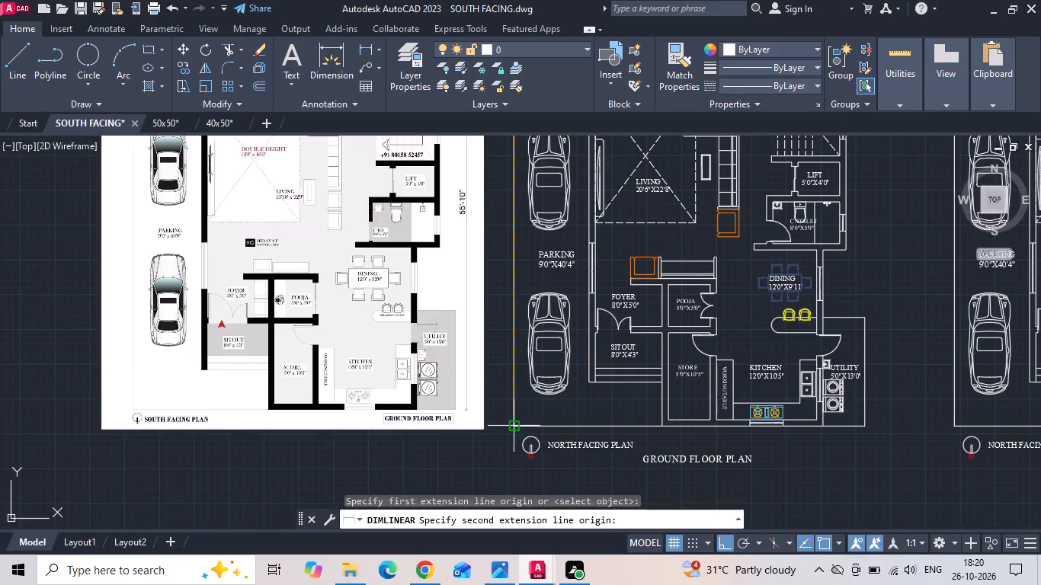
pyautogui.click(514, 430)
pyautogui.click(499, 376)
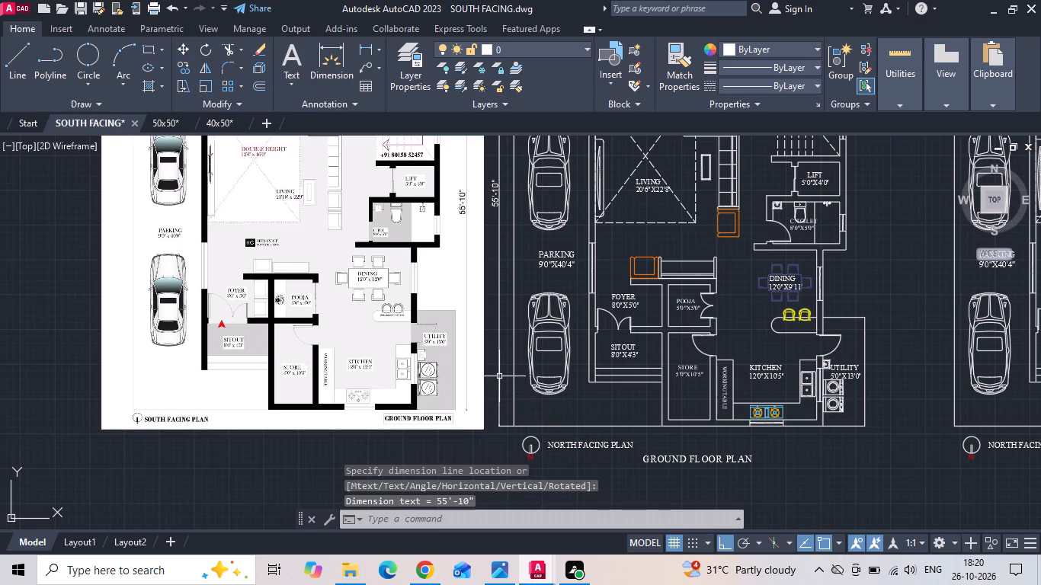
pyautogui.scroll(-1, 499, 376)
pyautogui.press('Escape')
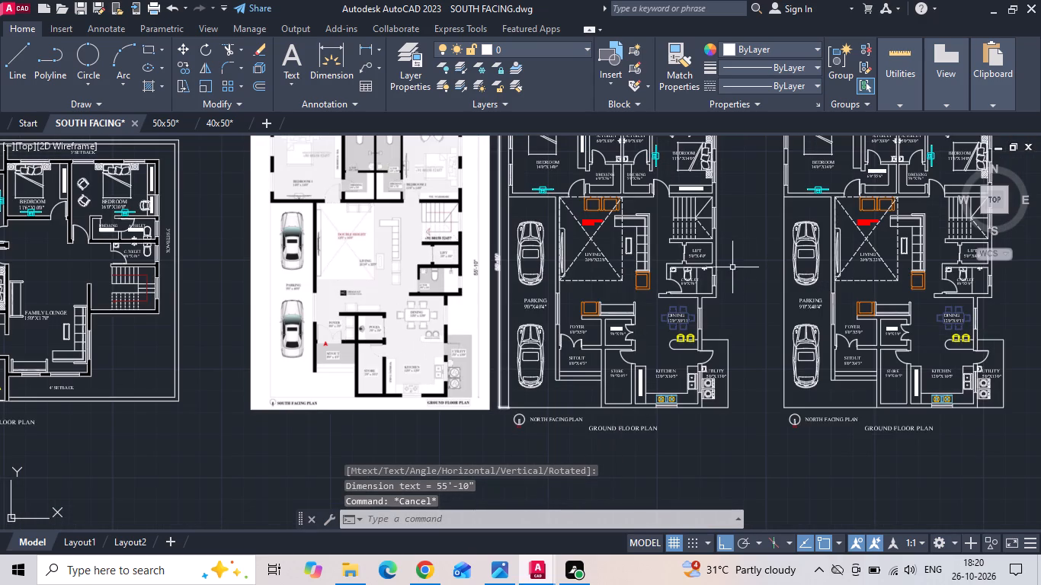
# Erase both parked cars and the PARKING label from the duplicate plan.
pyautogui.click(806, 273)
pyautogui.click(805, 331)
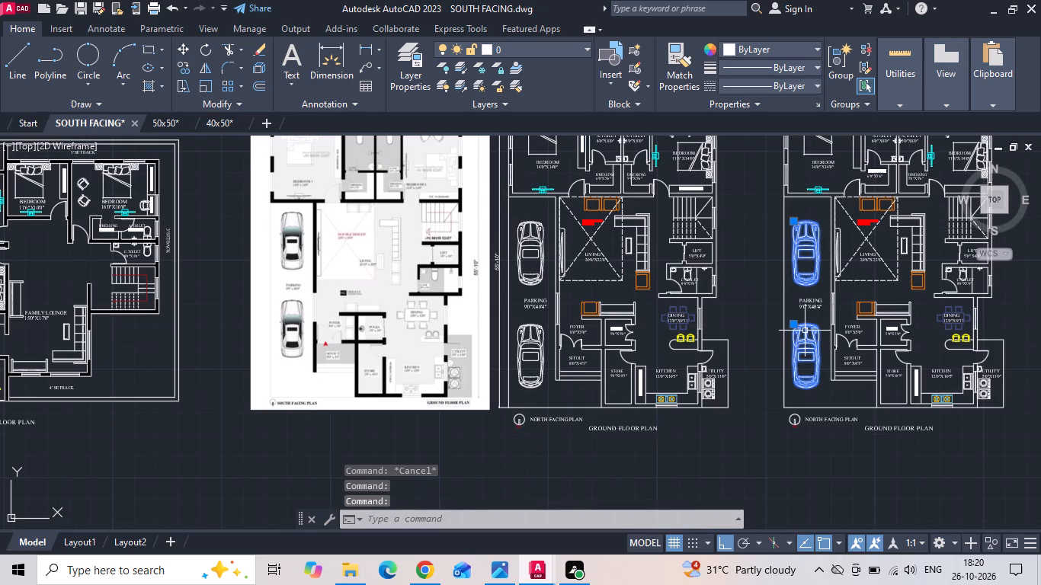
pyautogui.press('Delete')
pyautogui.click(807, 314)
pyautogui.click(806, 299)
pyautogui.press('Delete')
# Change the duplicate plan's title to FIRST FLOOR PLAN.
pyautogui.scroll(2, 882, 426)
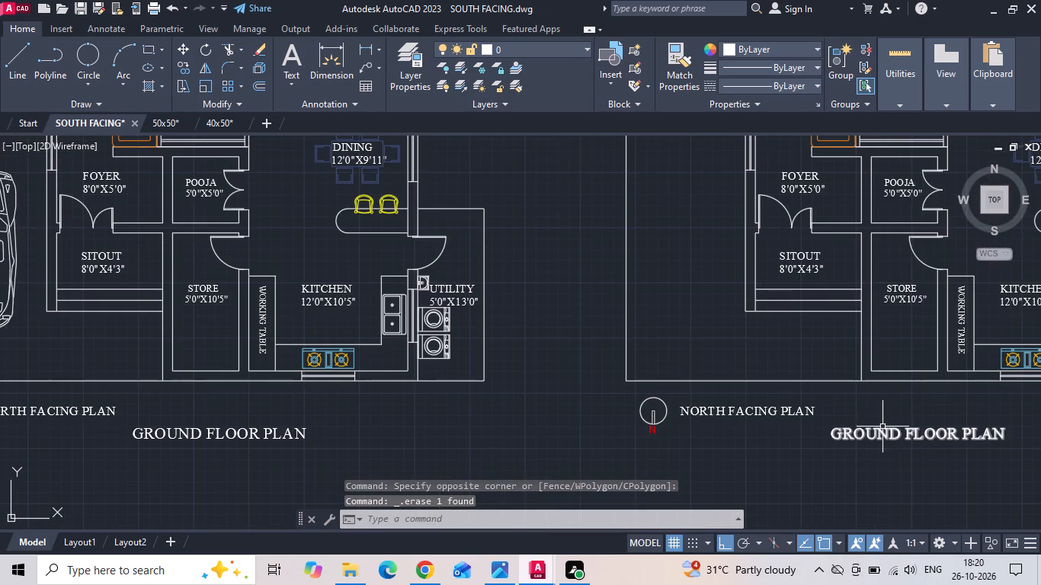
pyautogui.doubleClick(886, 428)
pyautogui.moveTo(887, 430); pyautogui.dragTo(825, 419, button='middle')
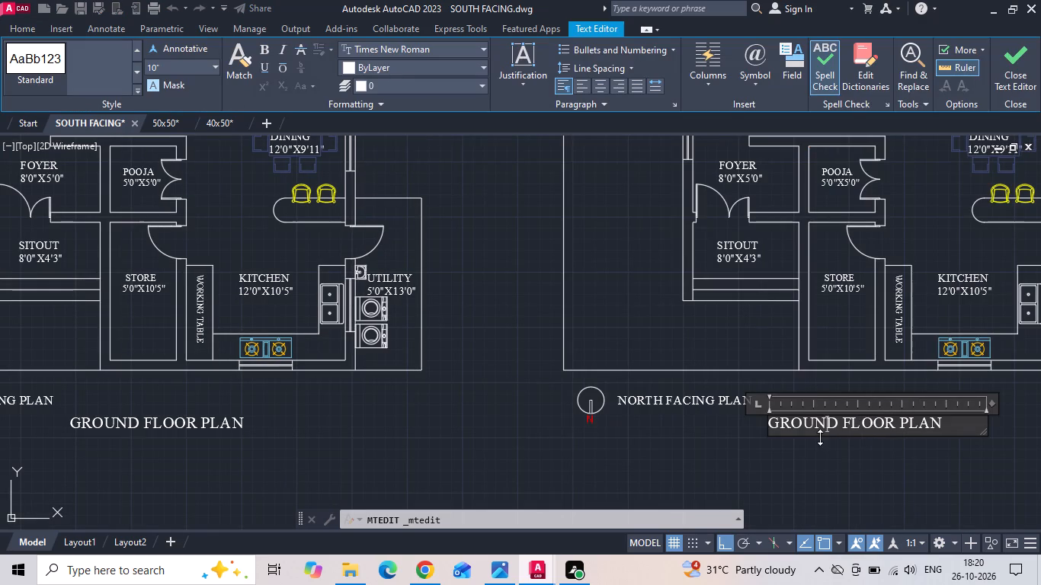
pyautogui.moveTo(835, 428); pyautogui.dragTo(715, 425)
pyautogui.press('BackSpace')
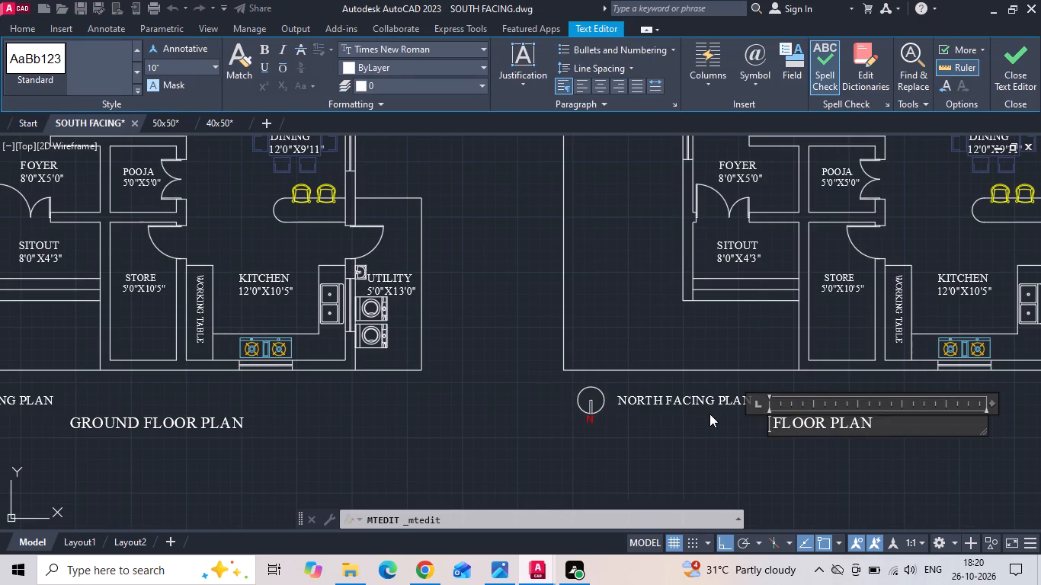
pyautogui.write('FIRST')
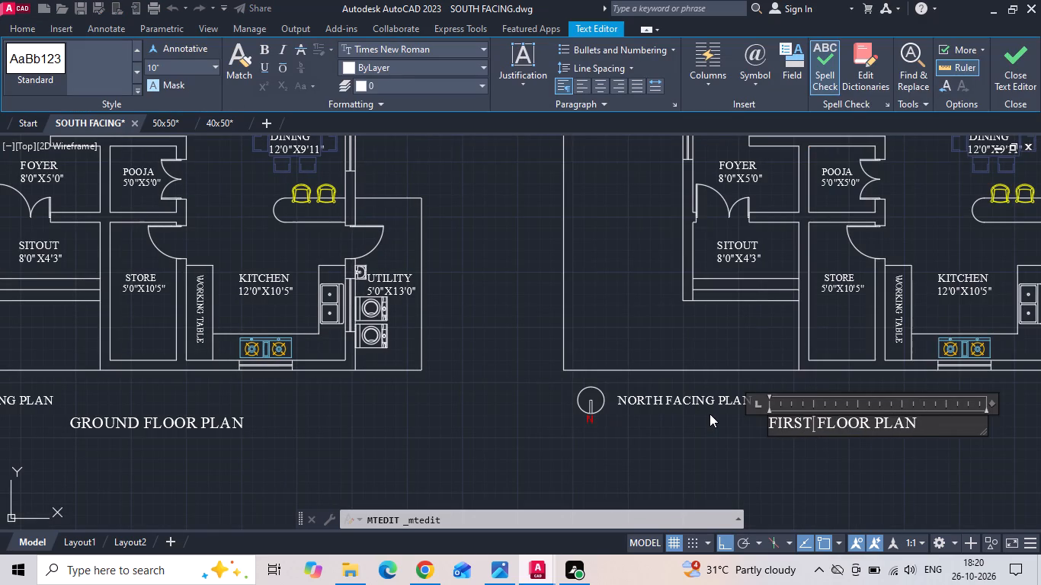
pyautogui.click(709, 411)
# Change the orientation note beside the duplicate plan's north symbol to SOUTH FACING PLAN.
pyautogui.doubleClick(667, 401)
pyautogui.scroll(3, 666, 404)
pyautogui.click(661, 400)
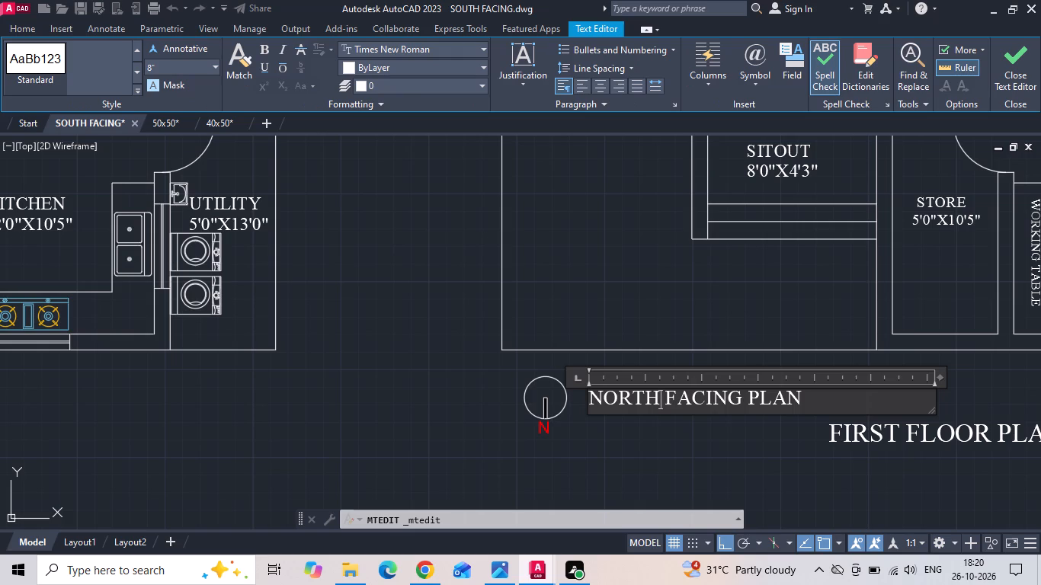
pyautogui.press('BackSpace')
pyautogui.press('BackSpace')
pyautogui.press('BackSpace')
pyautogui.press('BackSpace')
pyautogui.press('BackSpace')
pyautogui.write('SOUTH')
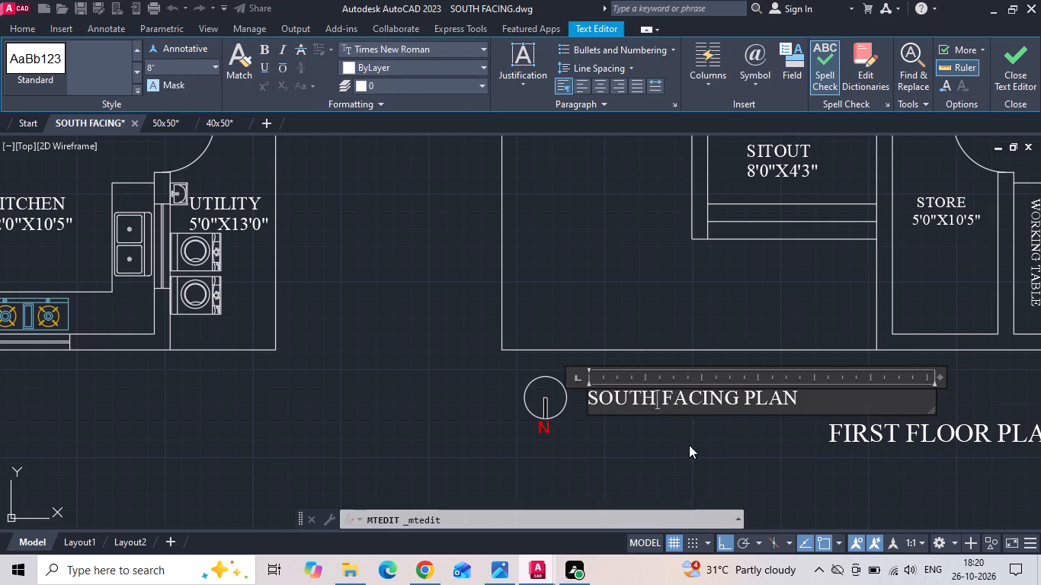
pyautogui.click(664, 328)
# Change the orientation note beside the original ground floor plan's north symbol to SOUTH FACING PLAN.
pyautogui.scroll(-3, 664, 326)
pyautogui.scroll(3, 424, 357)
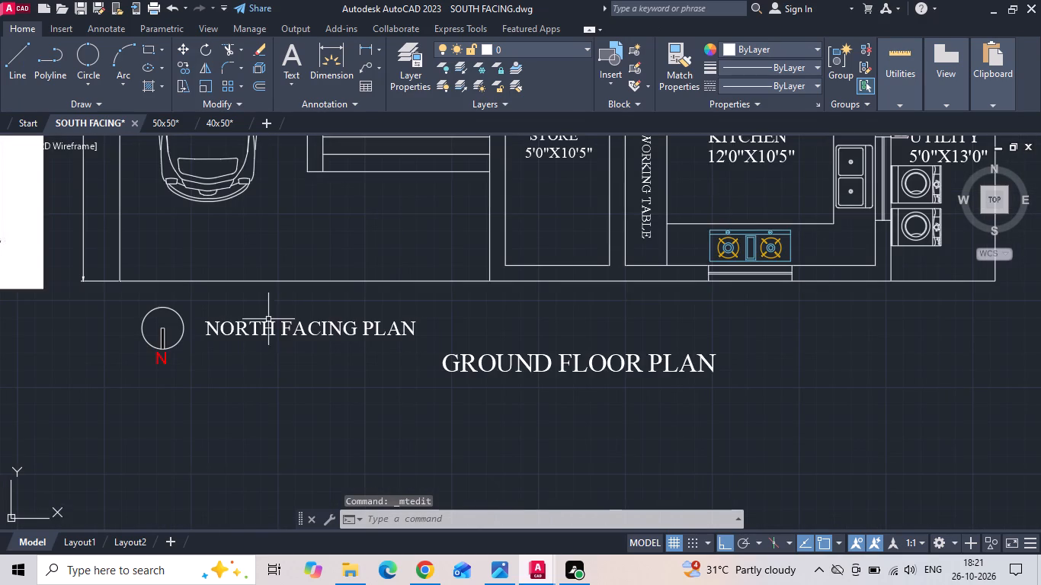
pyautogui.doubleClick(235, 333)
pyautogui.scroll(2, 235, 333)
pyautogui.click(264, 337)
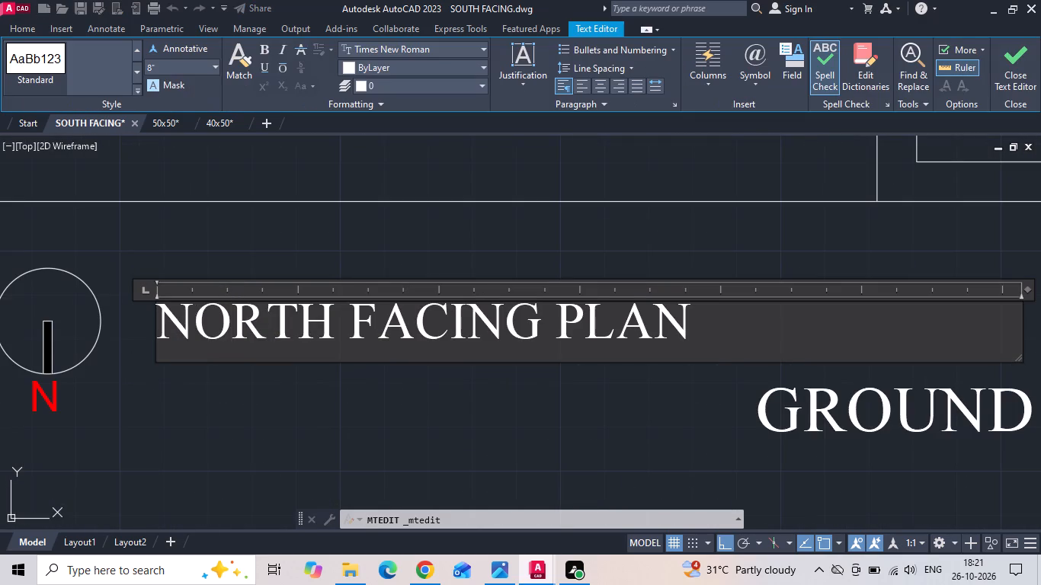
pyautogui.press('BackSpace')
pyautogui.press('BackSpace')
pyautogui.press('BackSpace')
pyautogui.write('SOU')
pyautogui.click(231, 453)
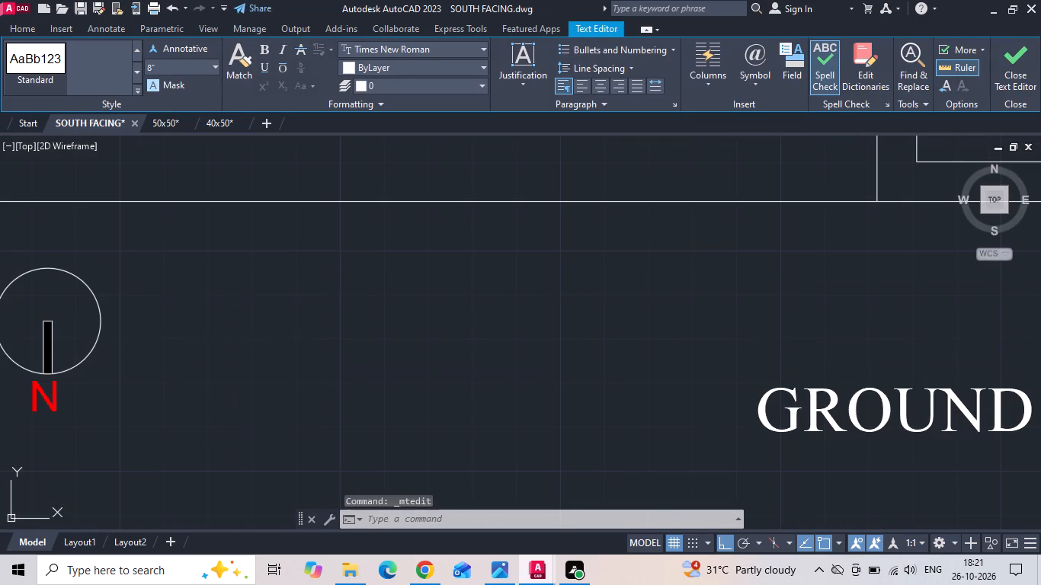
# Erase the two orange armchairs at the north edge of the double-height area and the LIVING label from the first floor plan.
pyautogui.scroll(-4, 362, 432)
pyautogui.scroll(-2, 420, 384)
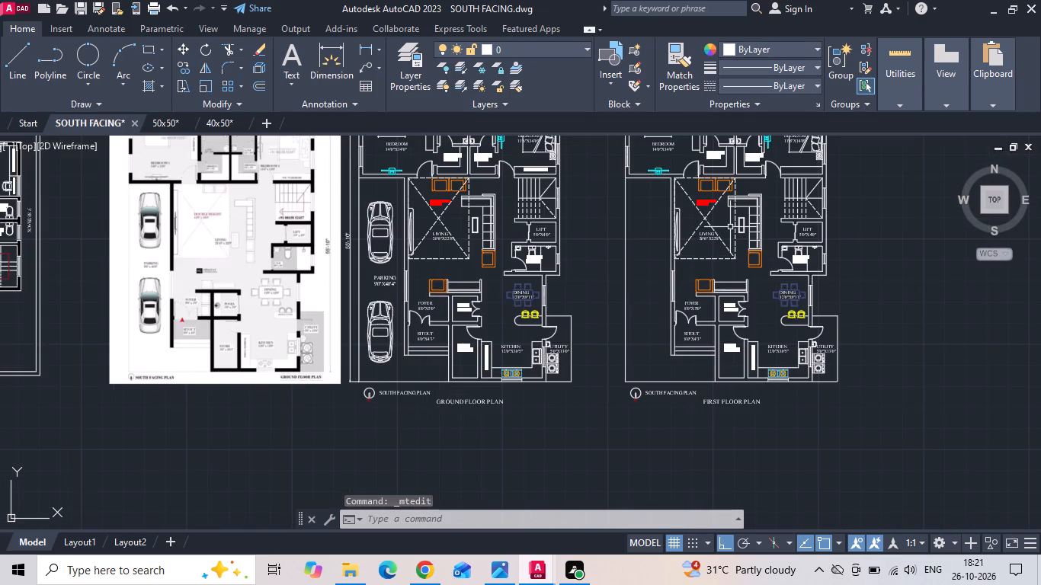
pyautogui.moveTo(708, 241); pyautogui.dragTo(642, 296, button='middle')
pyautogui.scroll(1, 641, 270)
pyautogui.scroll(1, 686, 221)
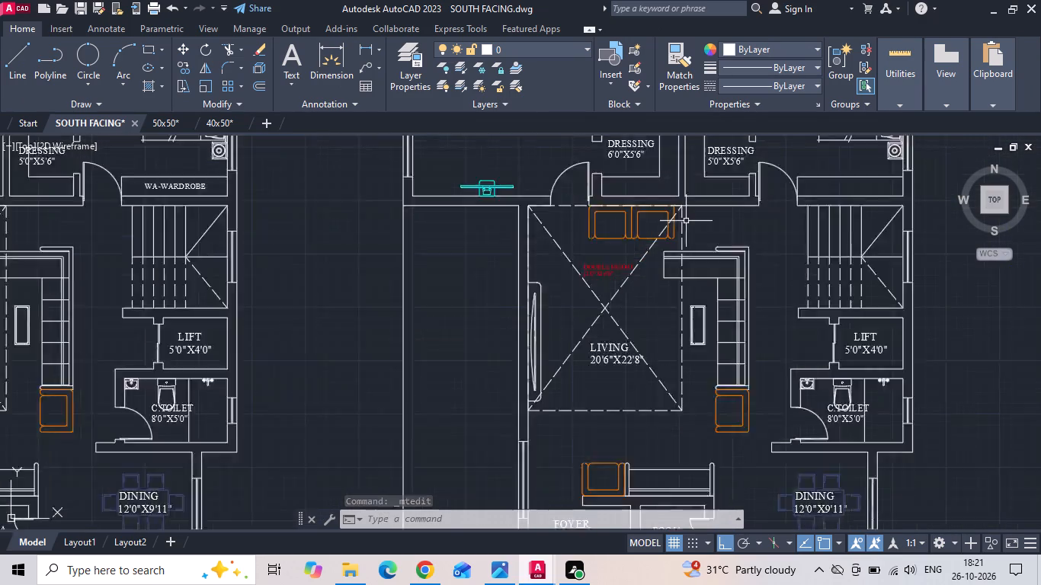
pyautogui.scroll(1, 686, 221)
pyautogui.moveTo(644, 219); pyautogui.dragTo(623, 225)
pyautogui.click(588, 229)
pyautogui.press('Delete')
pyautogui.scroll(-1, 587, 229)
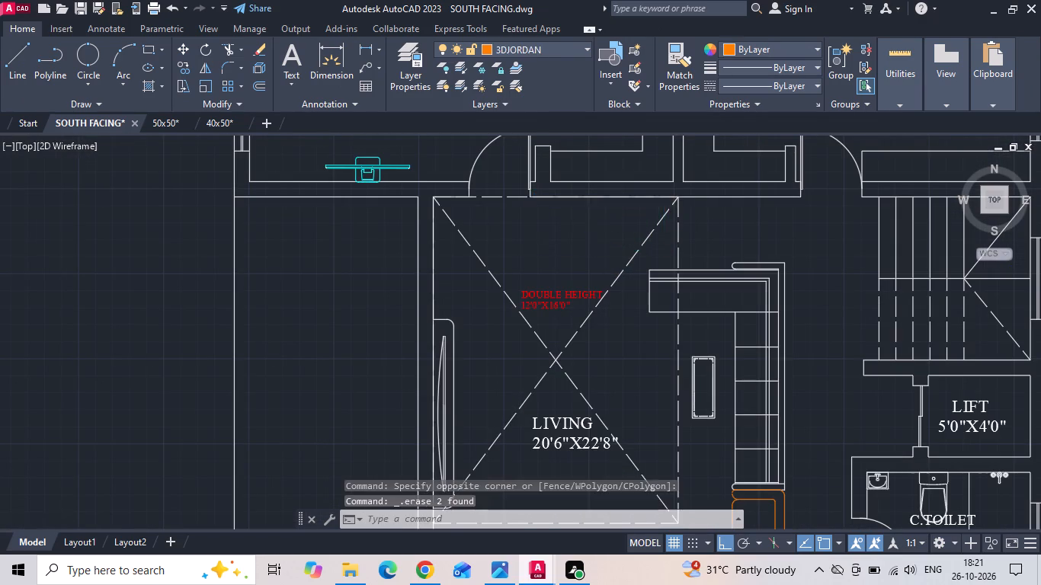
pyautogui.click(569, 353)
pyautogui.press('Delete')
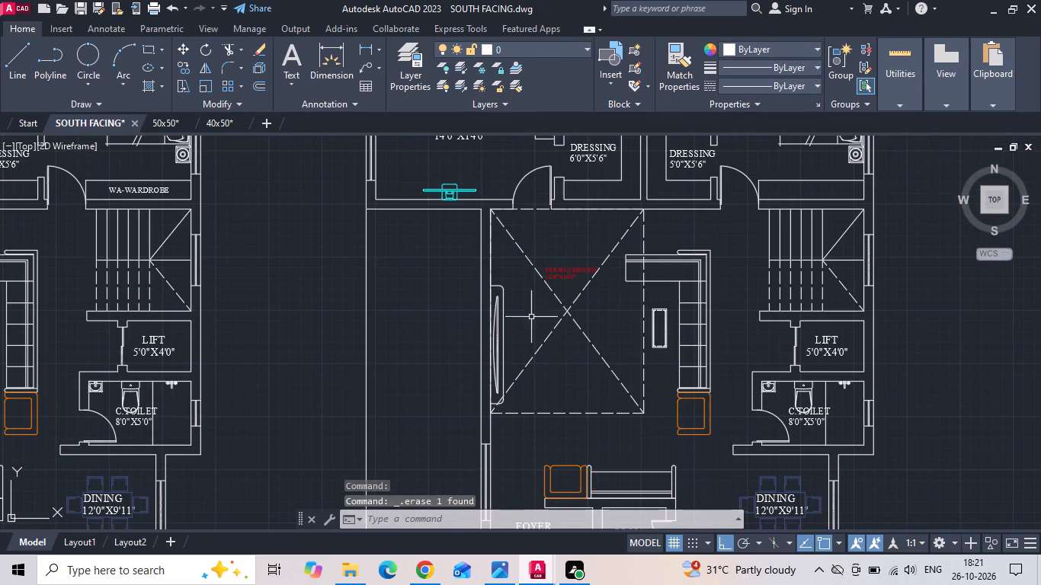
# Erase the living area's TV unit, L-shaped sofa with its armchair, and coffee table from the first floor plan.
pyautogui.moveTo(472, 264); pyautogui.dragTo(476, 276)
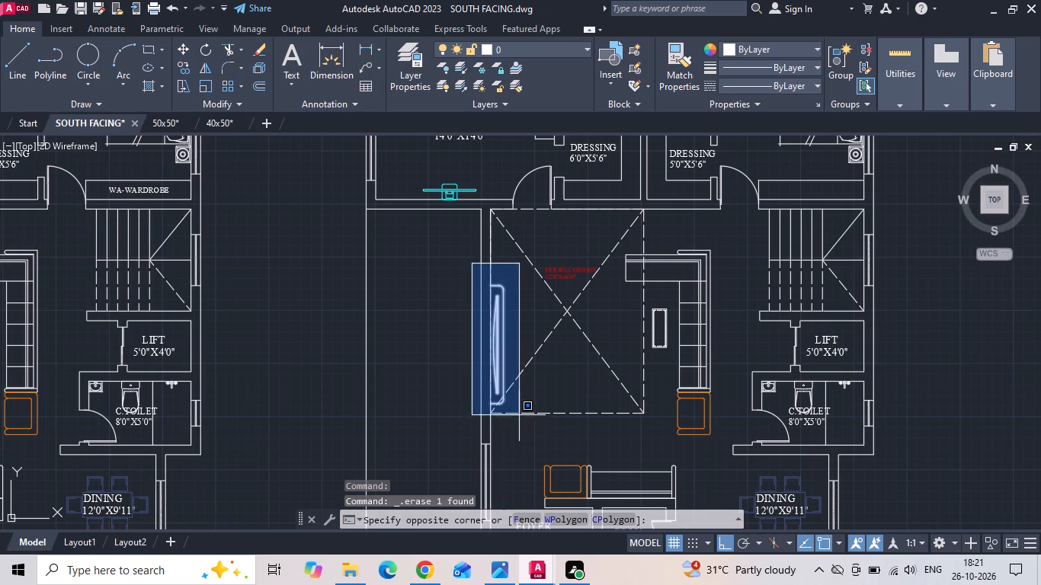
pyautogui.click(519, 415)
pyautogui.press('Delete')
pyautogui.moveTo(730, 239); pyautogui.dragTo(720, 275)
pyautogui.click(668, 412)
pyautogui.press('Delete')
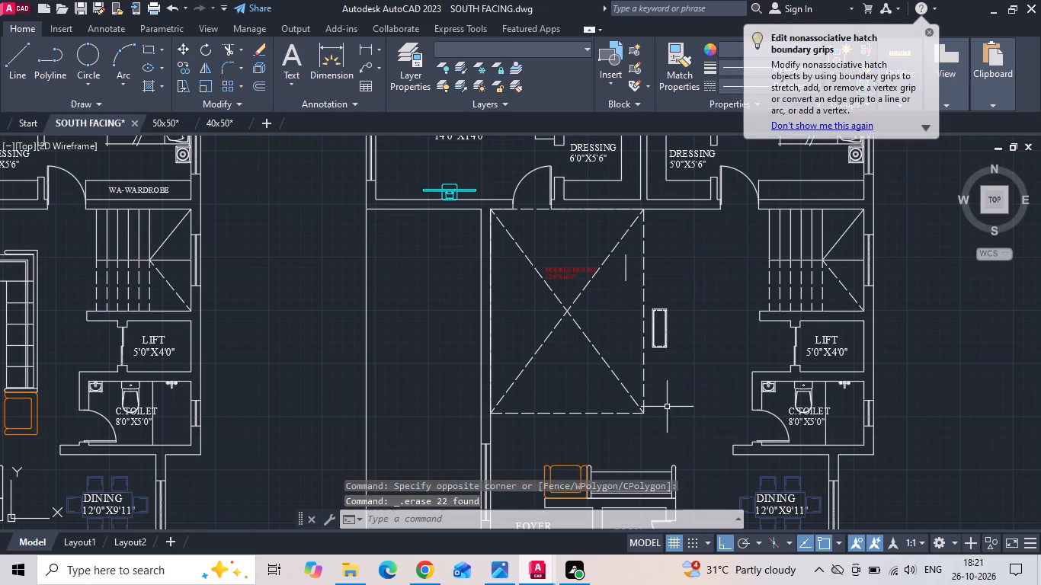
pyautogui.moveTo(629, 258); pyautogui.dragTo(631, 266)
pyautogui.click(618, 285)
pyautogui.press('Delete')
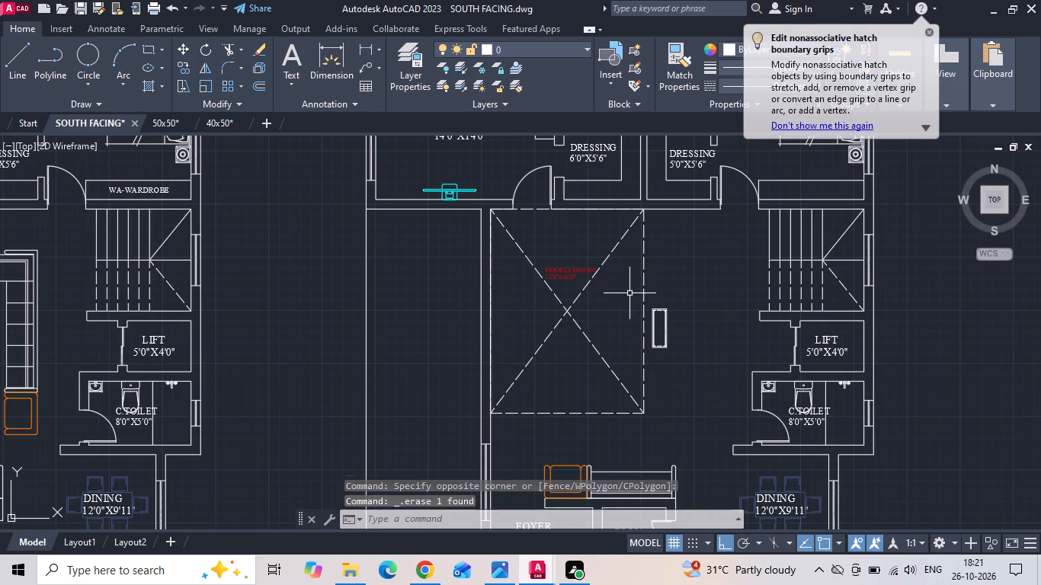
pyautogui.moveTo(665, 296); pyautogui.dragTo(655, 324)
pyautogui.click(651, 334)
pyautogui.press('Delete')
# Erase the orange armchair and the sofa against the wall north of the foyer and pooja in the first floor plan.
pyautogui.moveTo(658, 345); pyautogui.dragTo(640, 194, button='middle')
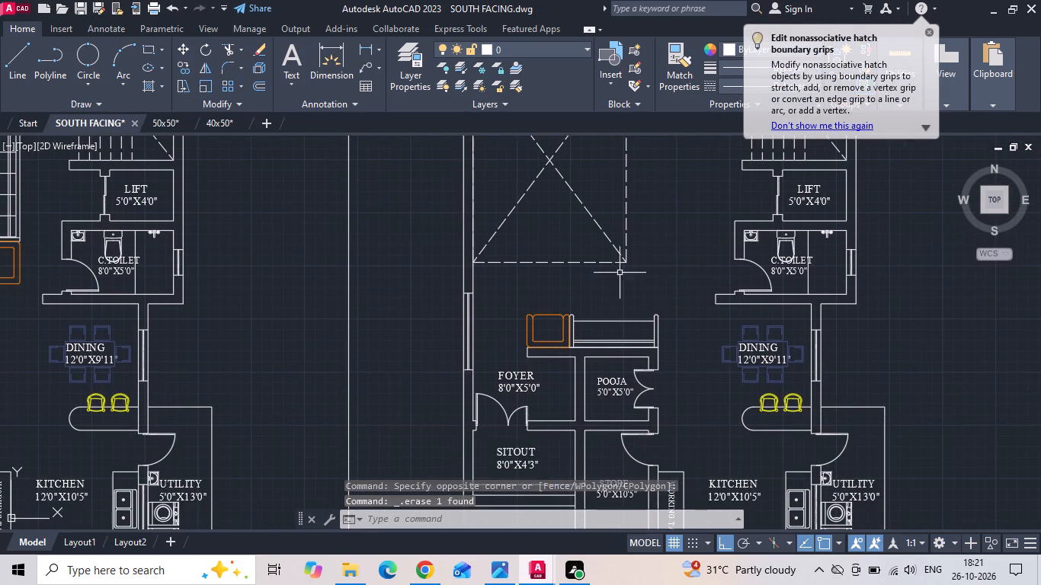
pyautogui.moveTo(594, 352); pyautogui.dragTo(599, 326, button='middle')
pyautogui.scroll(1, 609, 305)
pyautogui.moveTo(623, 270); pyautogui.dragTo(616, 287)
pyautogui.click(497, 309)
pyautogui.press('Delete')
pyautogui.scroll(-1, 511, 277)
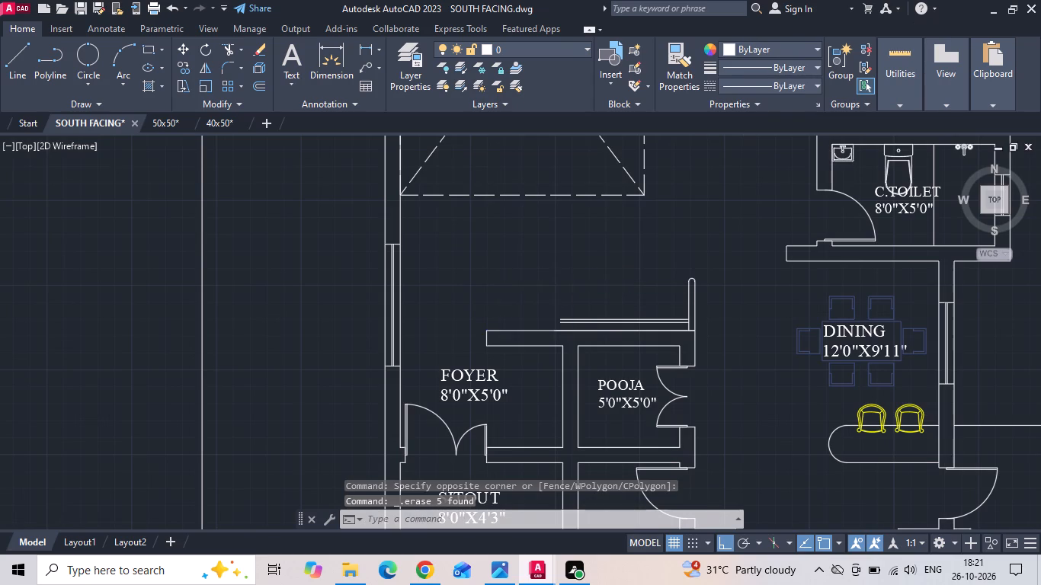
pyautogui.moveTo(652, 265); pyautogui.dragTo(637, 288)
pyautogui.scroll(1, 553, 307)
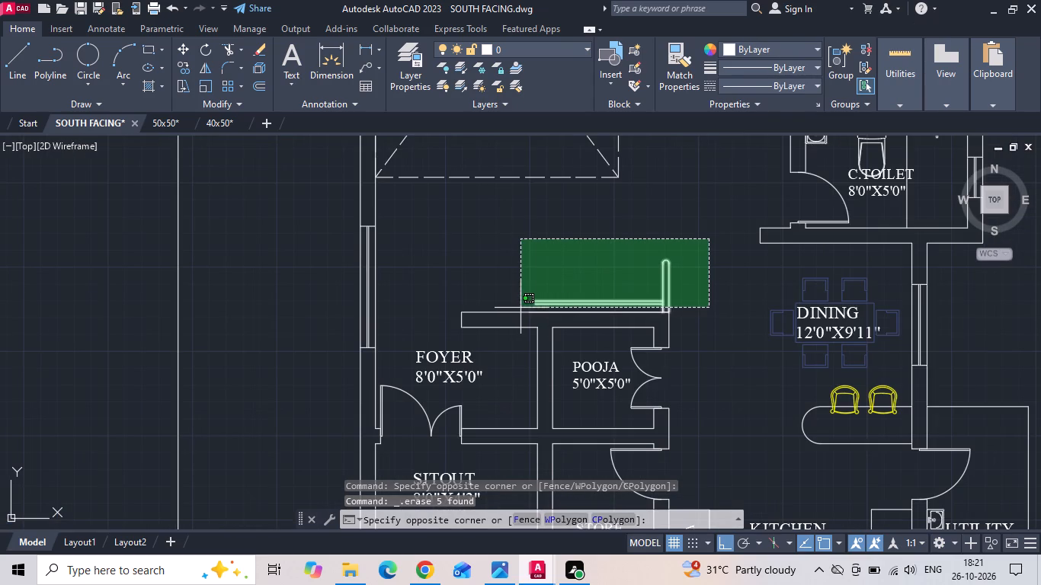
pyautogui.click(520, 308)
pyautogui.press('Delete')
pyautogui.scroll(-1, 548, 266)
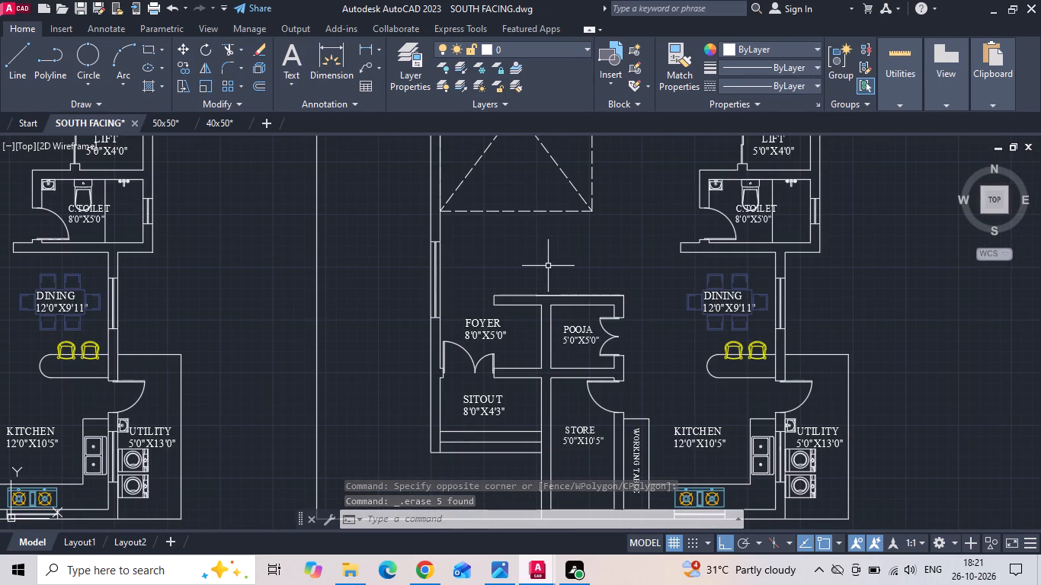
# Erase the two sitout step lines and the SITOUT and FOYER labels from the first floor plan.
pyautogui.scroll(1, 444, 443)
pyautogui.click(498, 446)
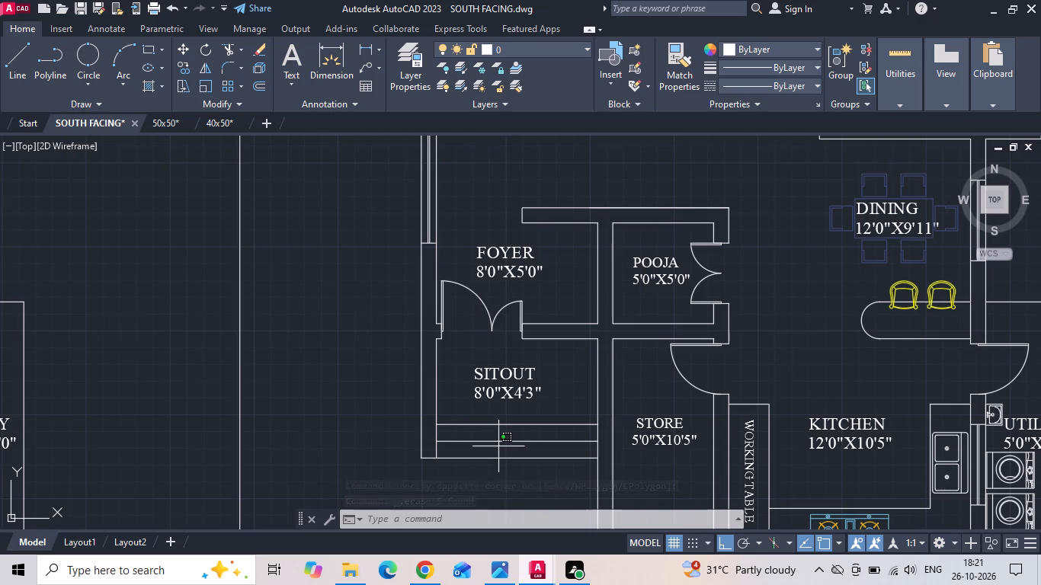
pyautogui.click(482, 415)
pyautogui.press('Delete')
pyautogui.click(498, 387)
pyautogui.press('Delete')
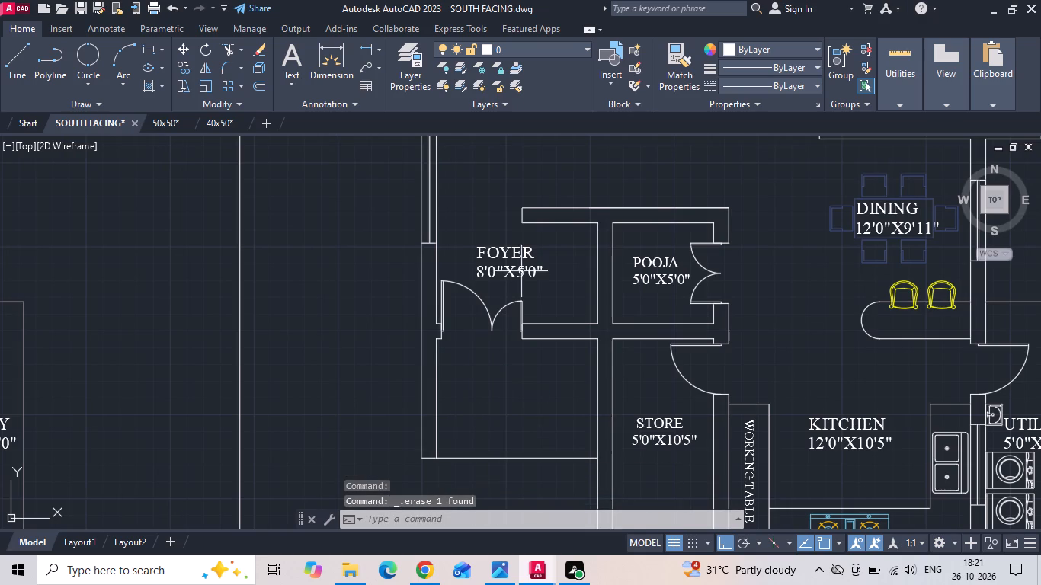
pyautogui.click(521, 270)
pyautogui.press('Delete')
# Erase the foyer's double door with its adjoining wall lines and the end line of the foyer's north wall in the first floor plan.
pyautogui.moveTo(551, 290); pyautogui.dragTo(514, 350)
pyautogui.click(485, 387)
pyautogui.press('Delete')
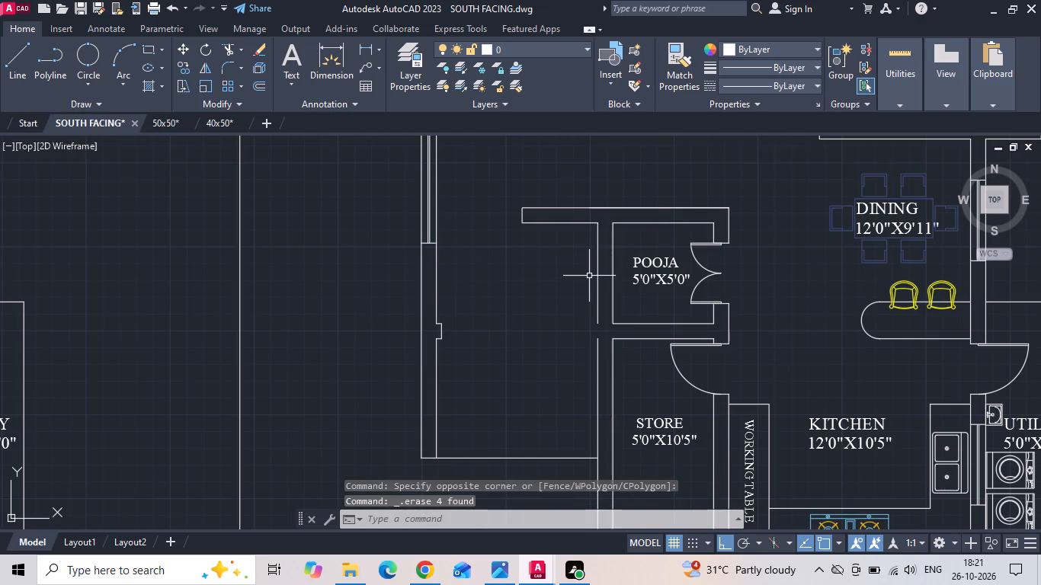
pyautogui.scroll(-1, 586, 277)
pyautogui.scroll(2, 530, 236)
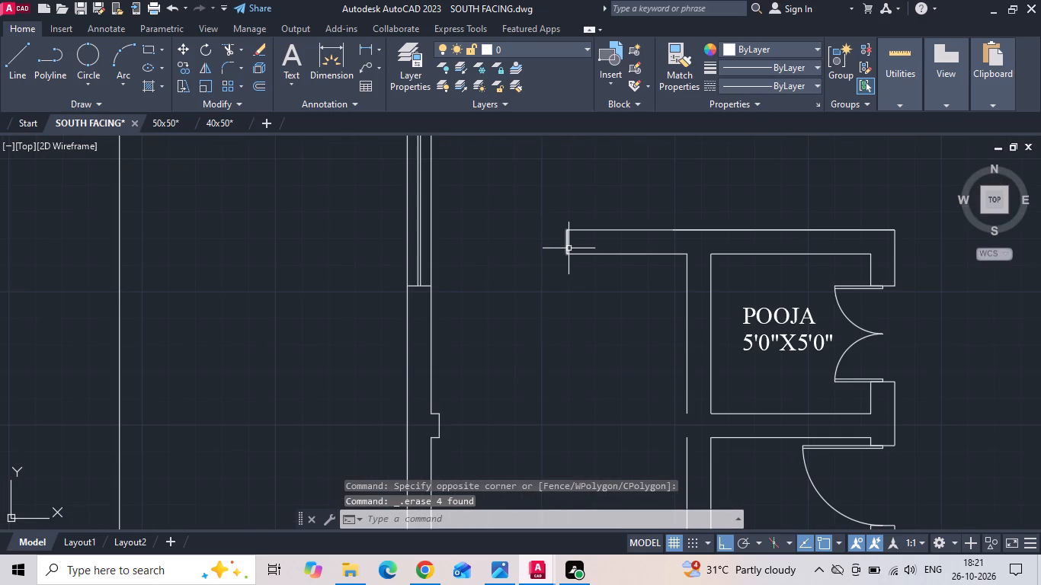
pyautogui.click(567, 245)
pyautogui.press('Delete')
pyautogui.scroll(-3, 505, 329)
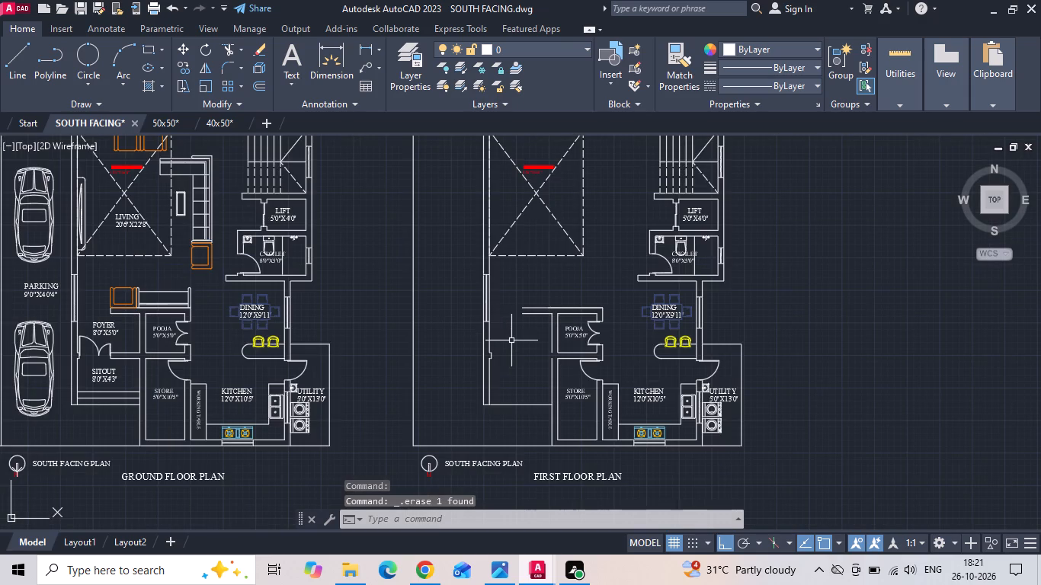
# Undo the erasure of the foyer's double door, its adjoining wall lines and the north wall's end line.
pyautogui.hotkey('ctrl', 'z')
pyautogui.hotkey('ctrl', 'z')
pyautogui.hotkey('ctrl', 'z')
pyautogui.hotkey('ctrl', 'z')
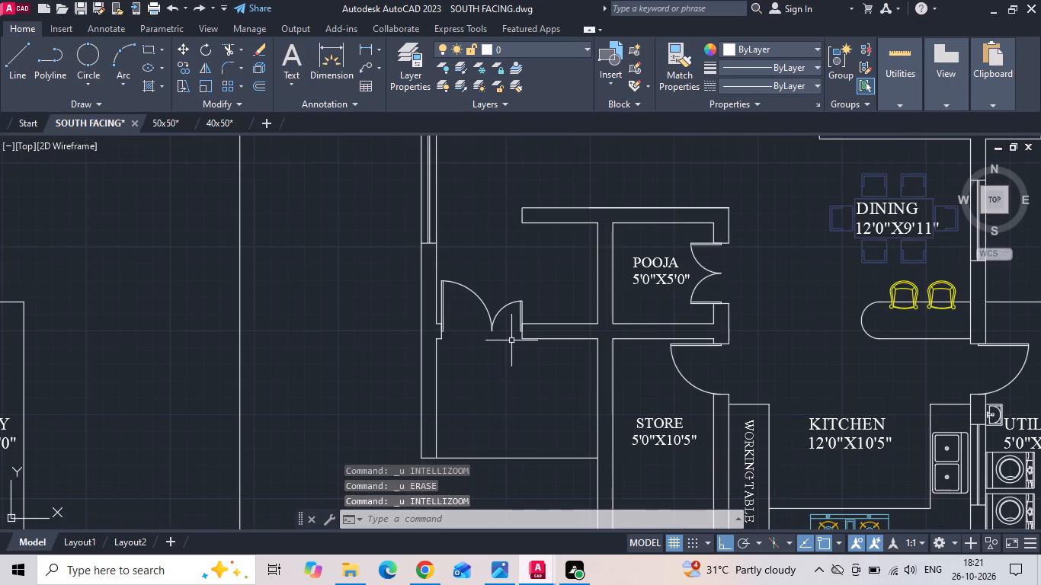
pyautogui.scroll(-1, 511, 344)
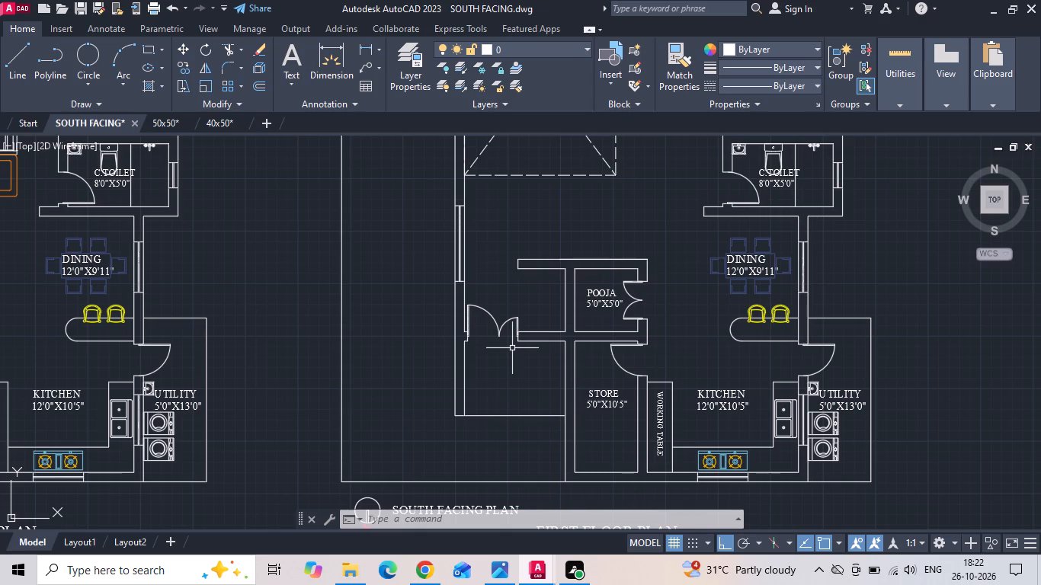
# Erase the two washing machines and the wash basin from the utility in the first floor plan.
pyautogui.click(822, 446)
pyautogui.click(817, 391)
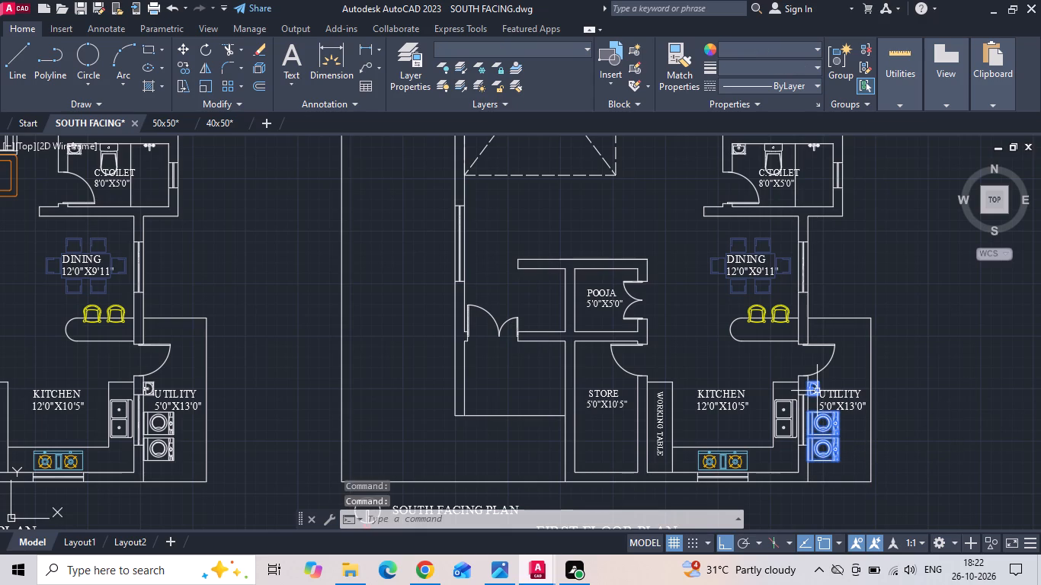
pyautogui.press('Delete')
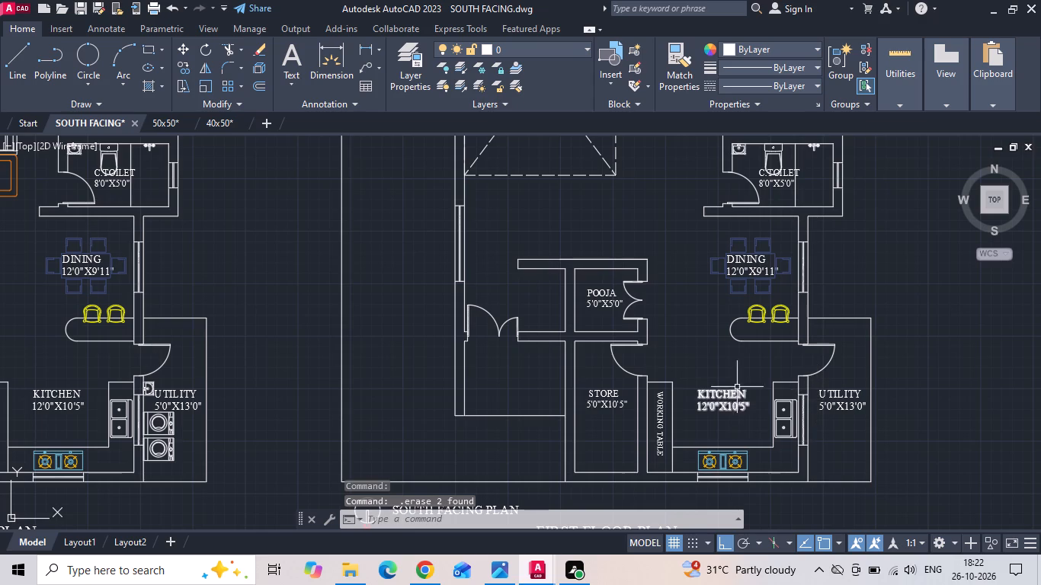
# Erase the kitchen label, working table, counter lines, sink and stove from the first floor plan.
pyautogui.click(779, 374)
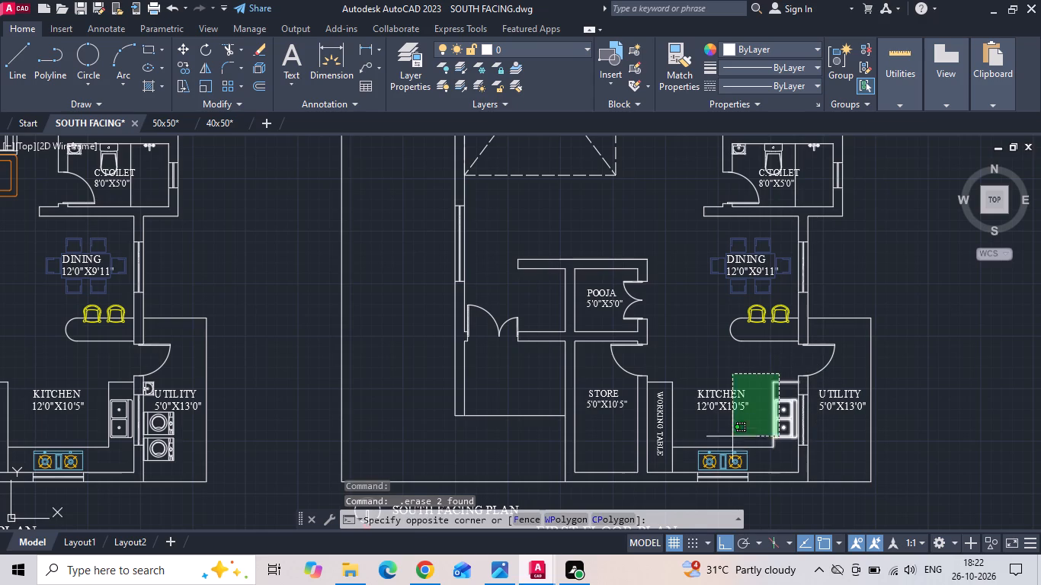
pyautogui.click(663, 446)
pyautogui.press('Delete')
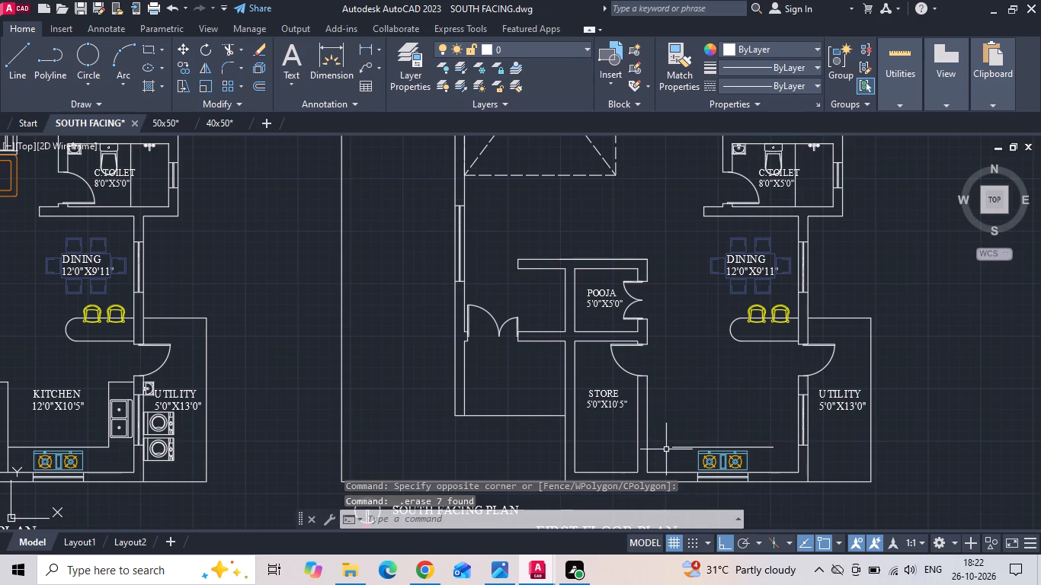
pyautogui.click(745, 459)
pyautogui.click(742, 435)
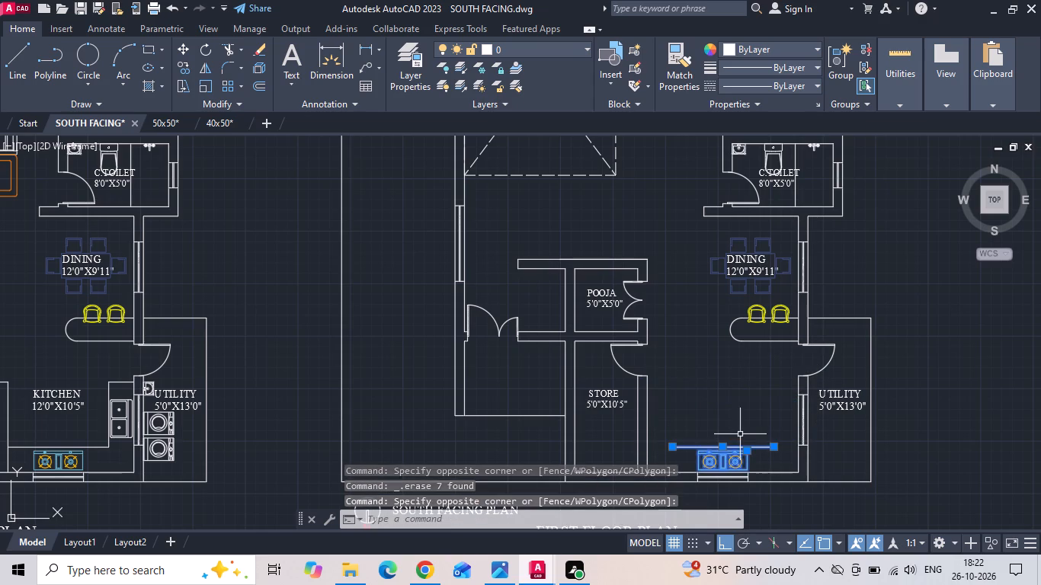
pyautogui.press('Delete')
pyautogui.click(658, 396)
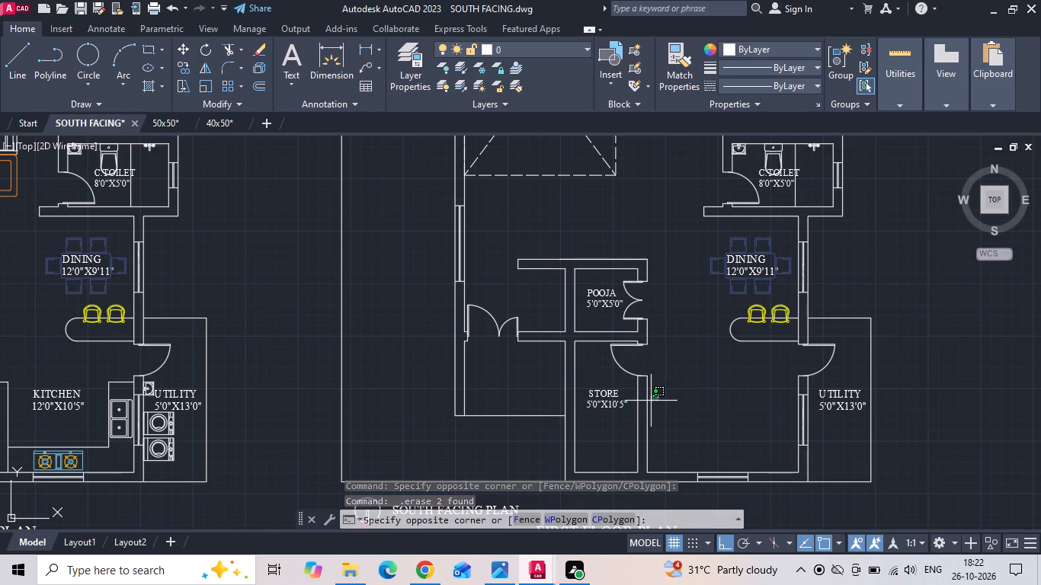
pyautogui.click(677, 366)
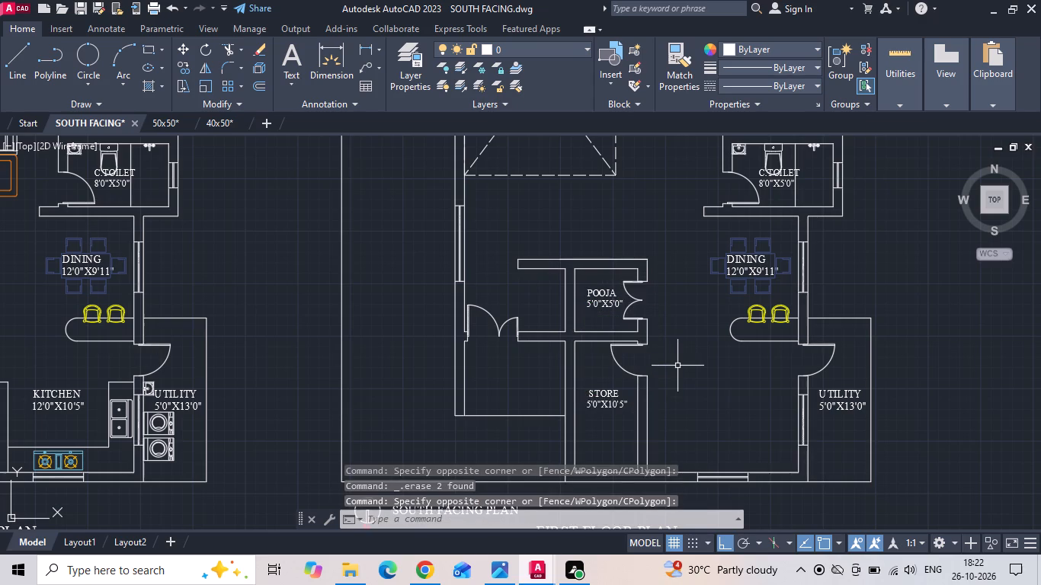
pyautogui.scroll(-1, 677, 366)
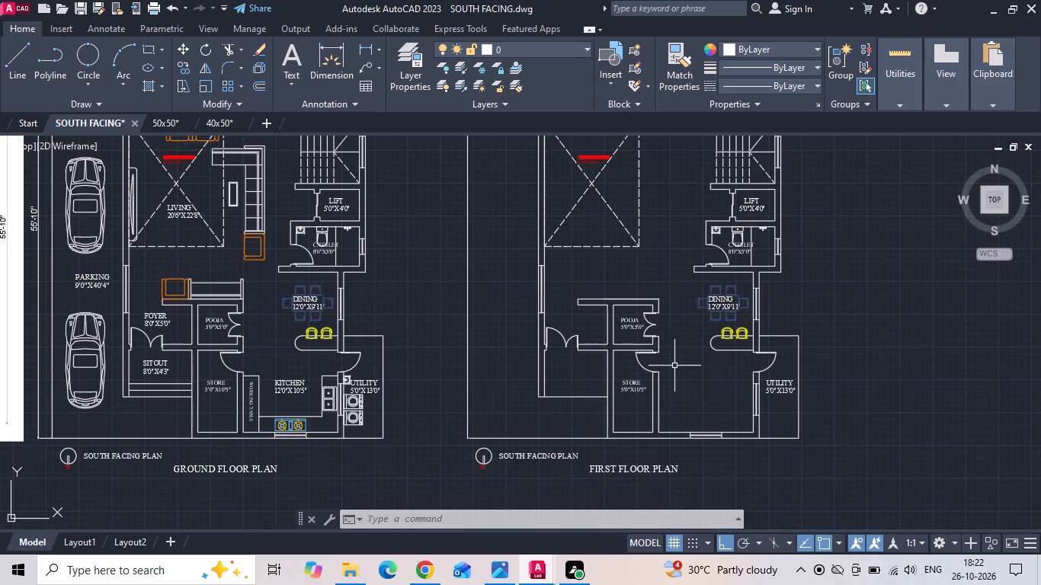
pyautogui.press('Escape')
# Erase the upper wall line east of the foyer's double door and extend the pooja's south wall line to the door.
pyautogui.scroll(1, 577, 326)
pyautogui.scroll(2, 661, 355)
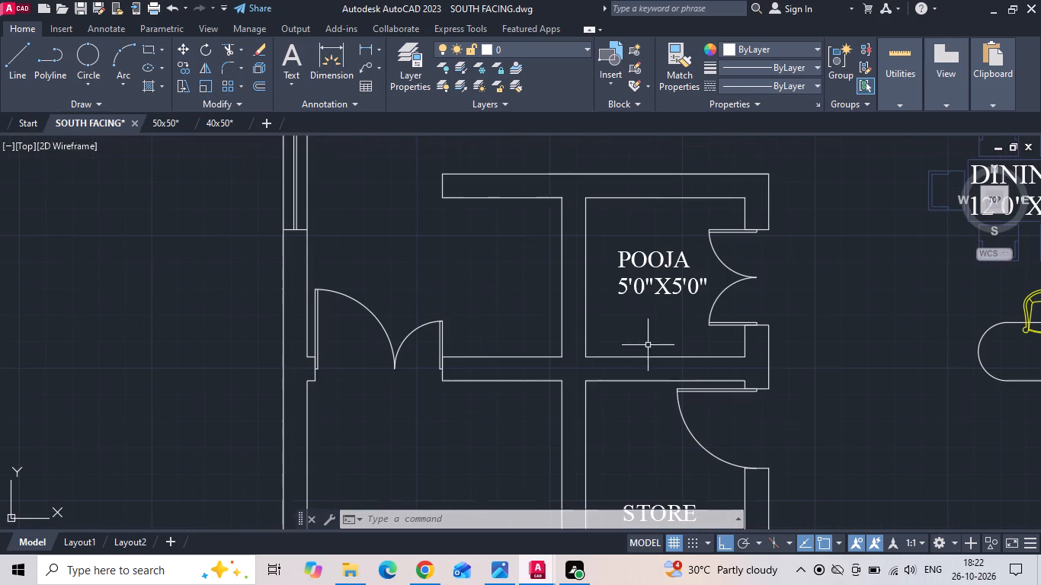
pyautogui.click(533, 358)
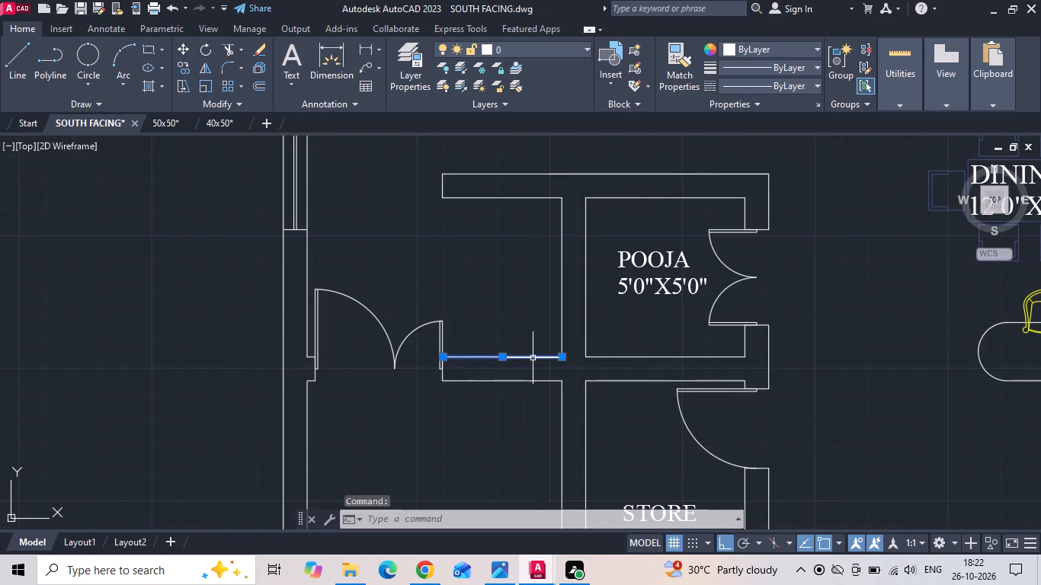
pyautogui.press('Delete')
pyautogui.write('EX')
pyautogui.press('space')
pyautogui.click(614, 358)
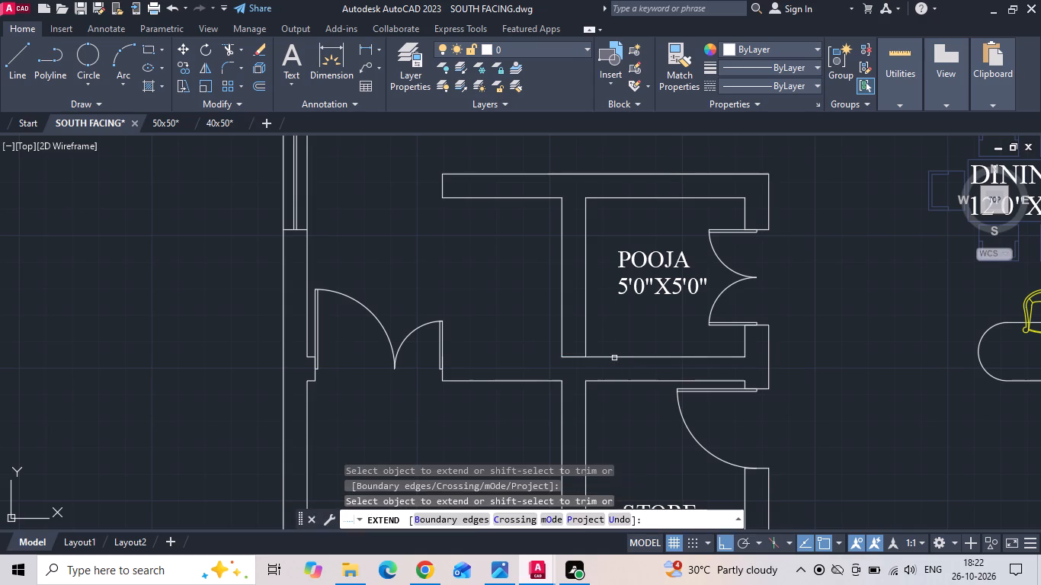
pyautogui.click(614, 358)
pyautogui.click(613, 358)
pyautogui.press('Escape')
# Erase the pooja room's label, double door, west wall and north wall lines in the first floor plan.
pyautogui.click(601, 321)
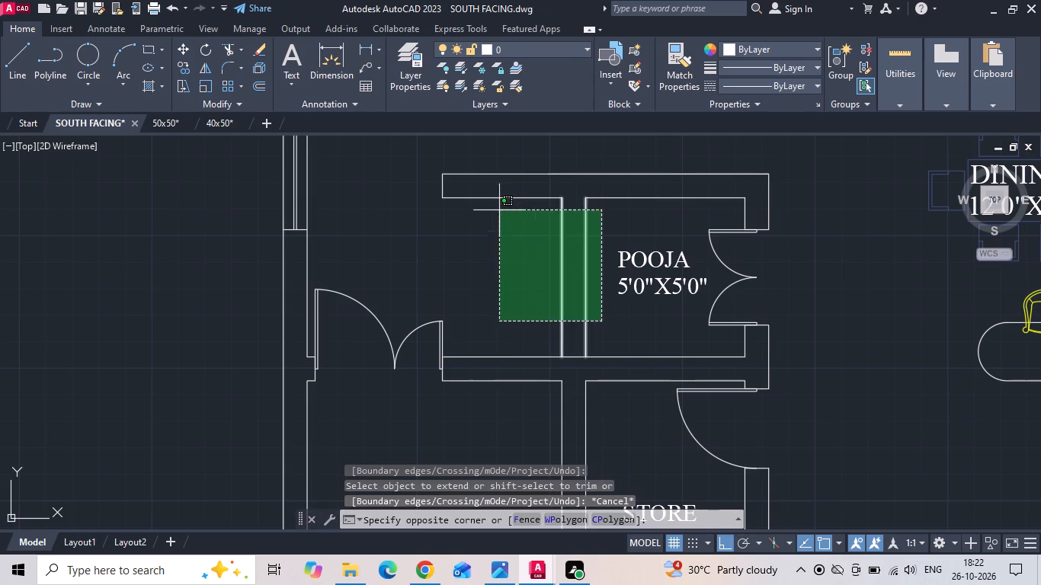
pyautogui.click(428, 162)
pyautogui.press('Escape')
pyautogui.moveTo(799, 168); pyautogui.dragTo(785, 166)
pyautogui.click(434, 264)
pyautogui.press('Delete')
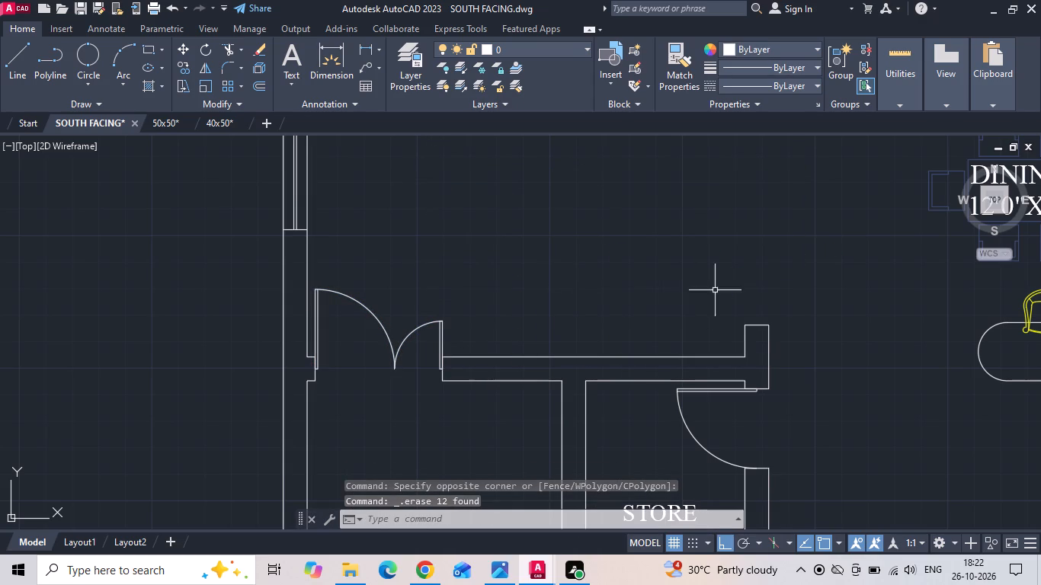
# Extend the store's upper north wall line to the wall's east face and trim away the leftover pooja wall stub above it.
pyautogui.write('EX')
pyautogui.press('space')
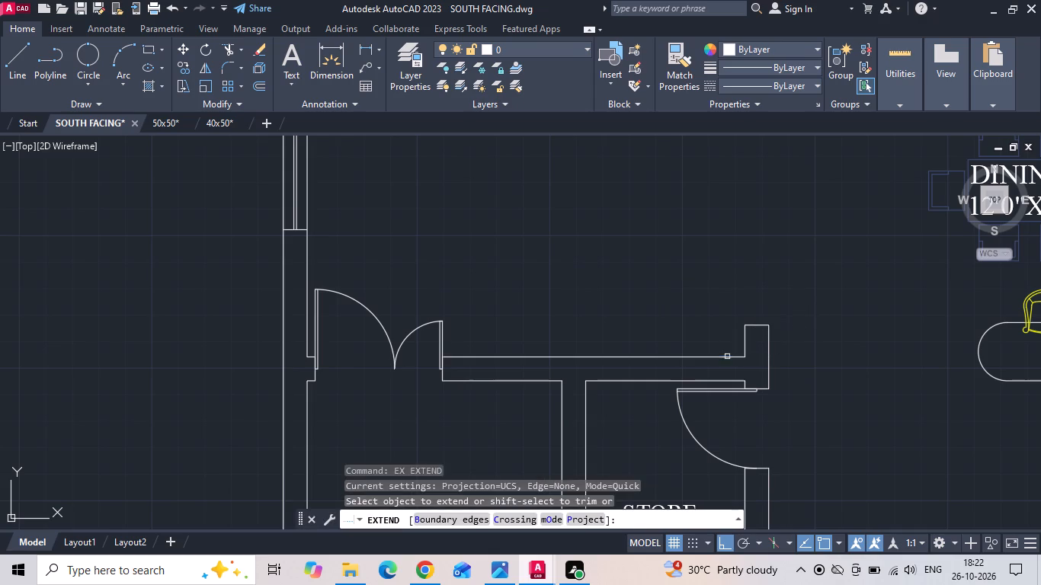
pyautogui.click(727, 356)
pyautogui.press('Escape')
pyautogui.write('TR')
pyautogui.press('space')
pyautogui.moveTo(724, 346); pyautogui.dragTo(826, 331)
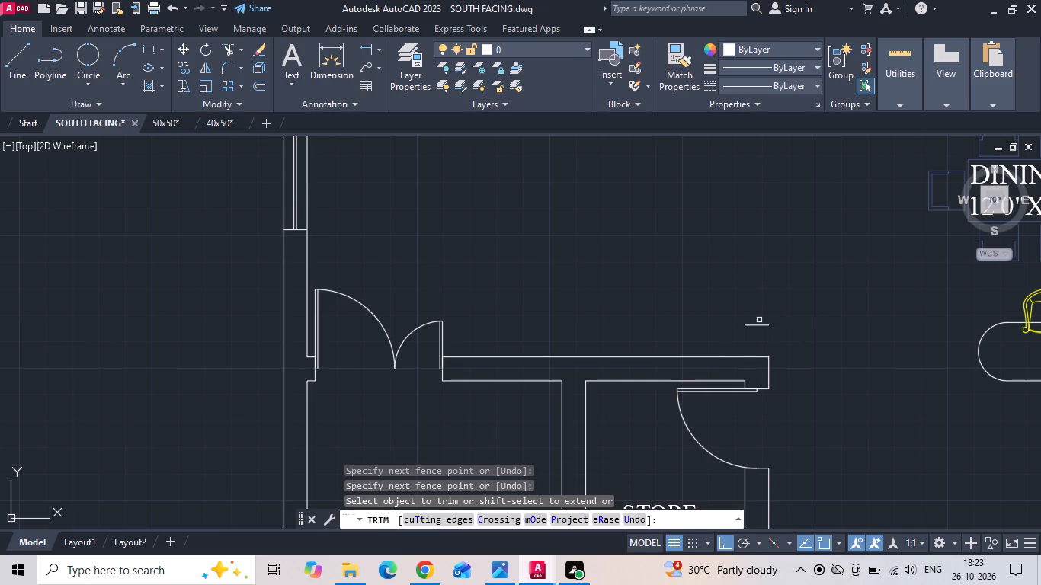
pyautogui.click(758, 326)
pyautogui.scroll(-2, 618, 255)
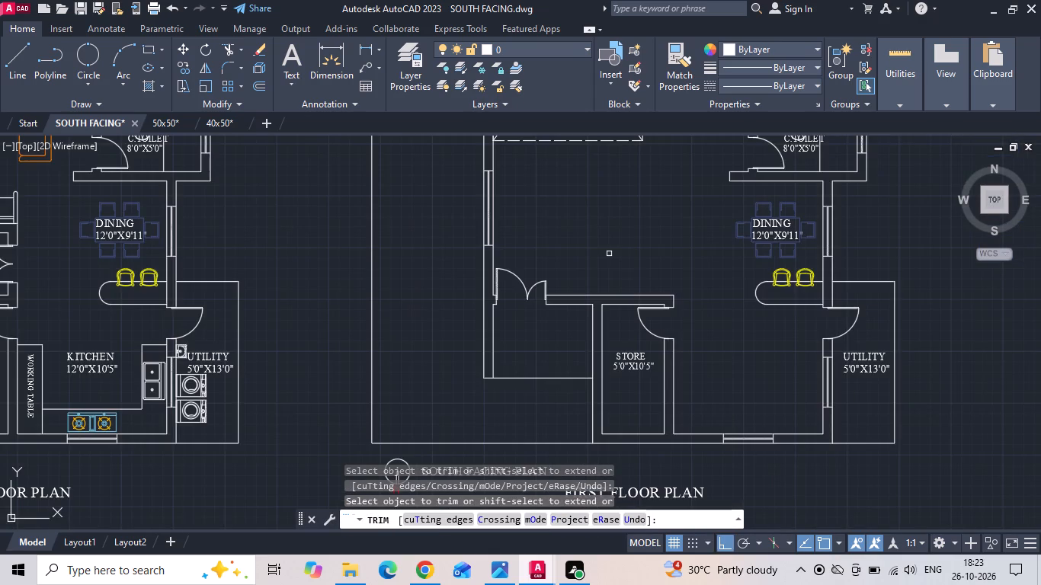
pyautogui.moveTo(693, 273); pyautogui.dragTo(633, 309, button='middle')
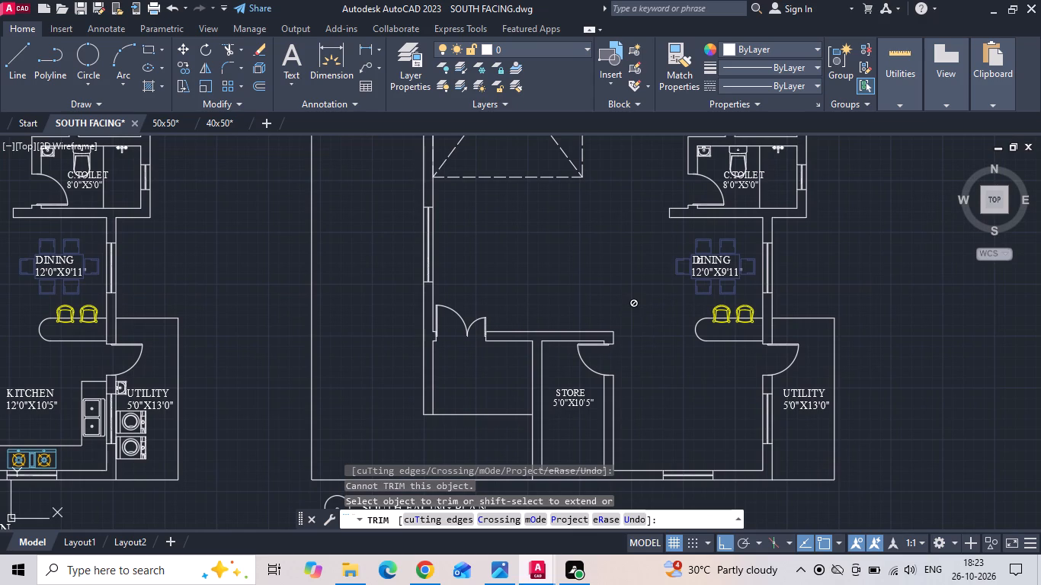
pyautogui.press('Escape')
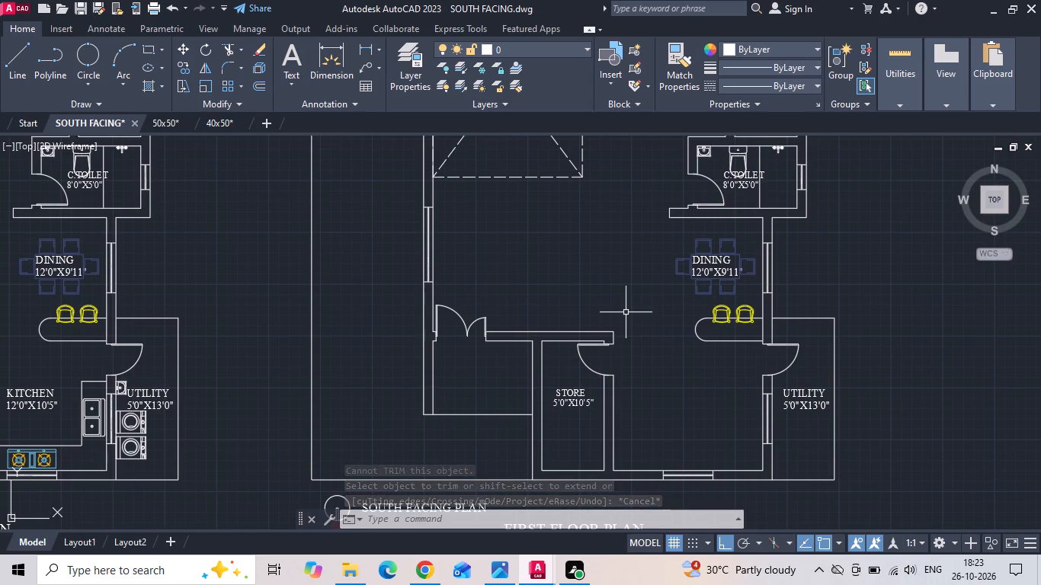
# Erase the dining table with its chairs, the DINING label, the two yellow stools and the rounded counter from the first floor plan.
pyautogui.scroll(1, 722, 317)
pyautogui.moveTo(761, 185); pyautogui.dragTo(755, 221)
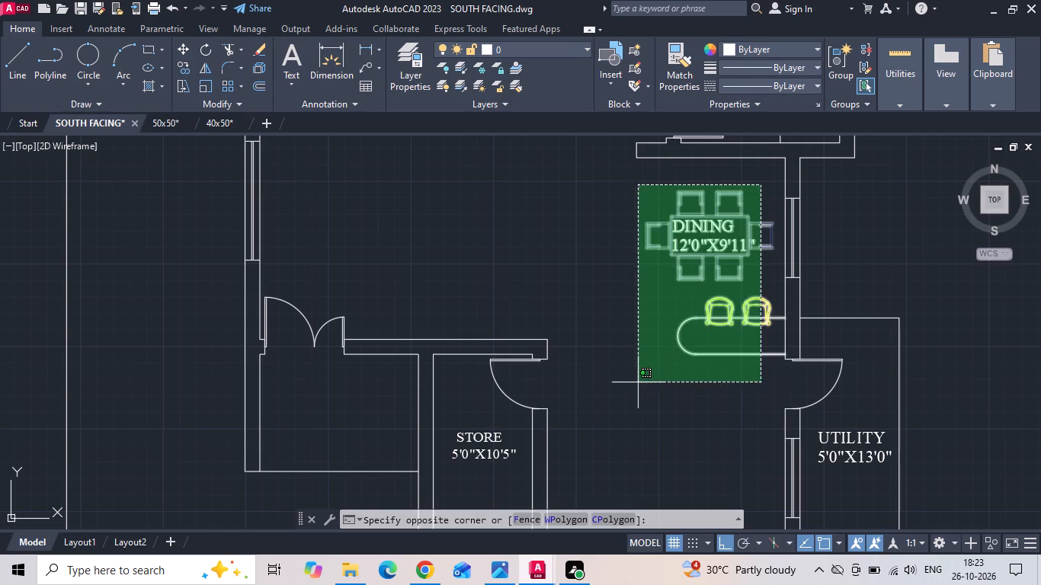
pyautogui.click(629, 385)
pyautogui.press('Delete')
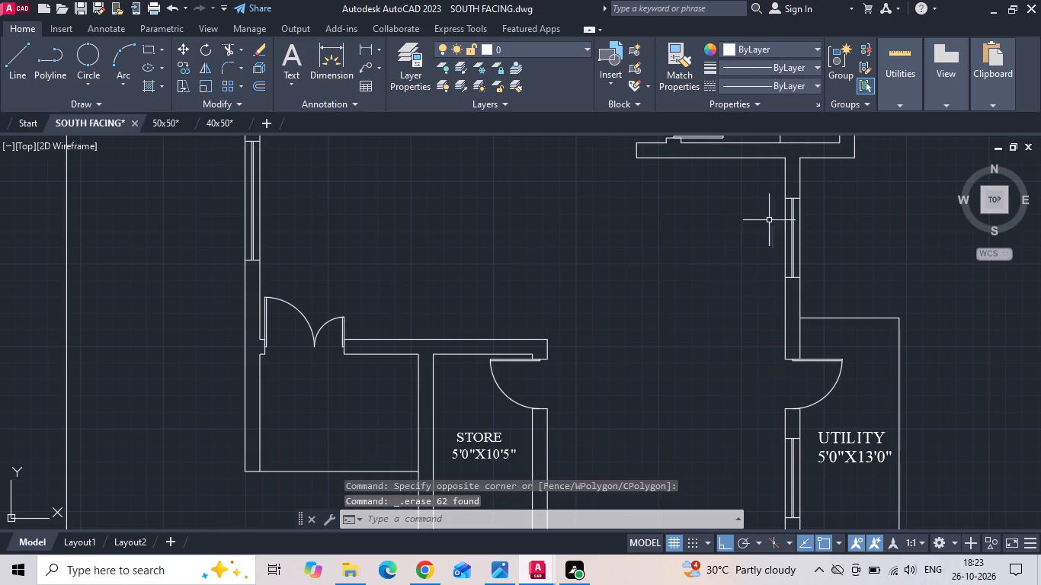
pyautogui.moveTo(780, 210); pyautogui.dragTo(745, 237)
pyautogui.click(676, 310)
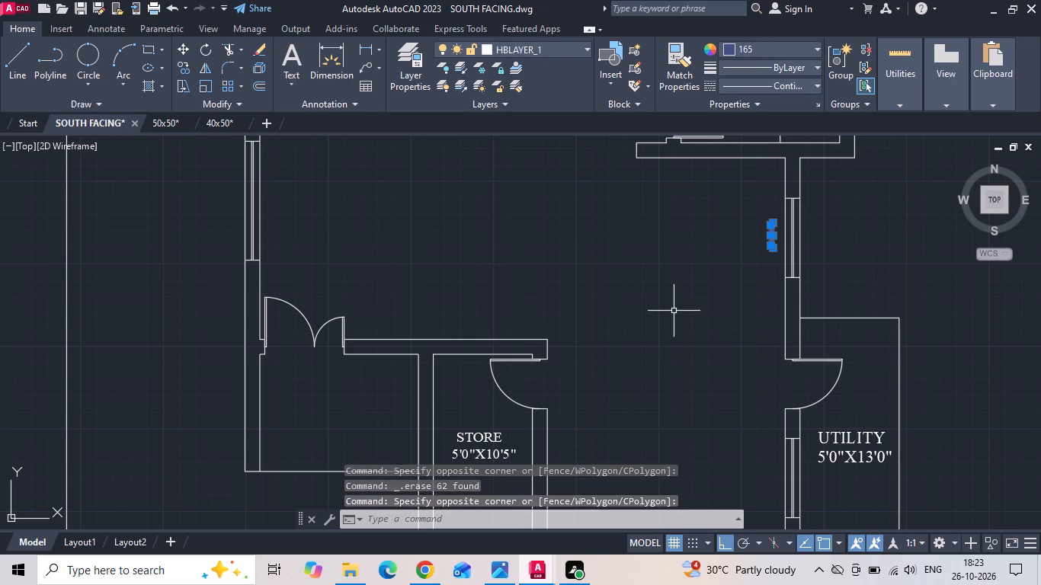
pyautogui.press('Delete')
# Extend both lines of the store's north wall eastward across the former kitchen to the east exterior wall.
pyautogui.press('e')
pyautogui.press('x')
pyautogui.press('space')
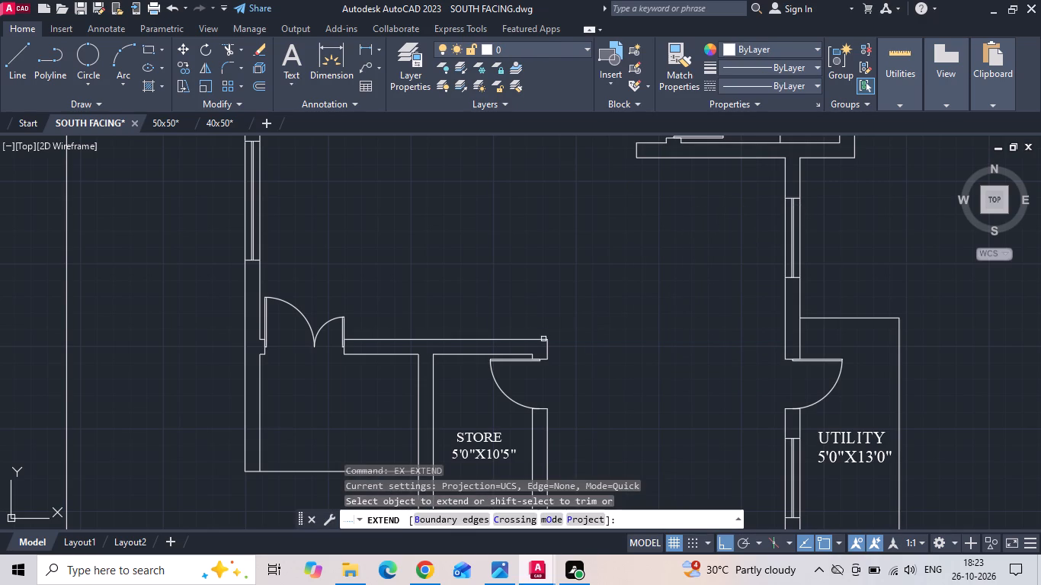
pyautogui.click(543, 339)
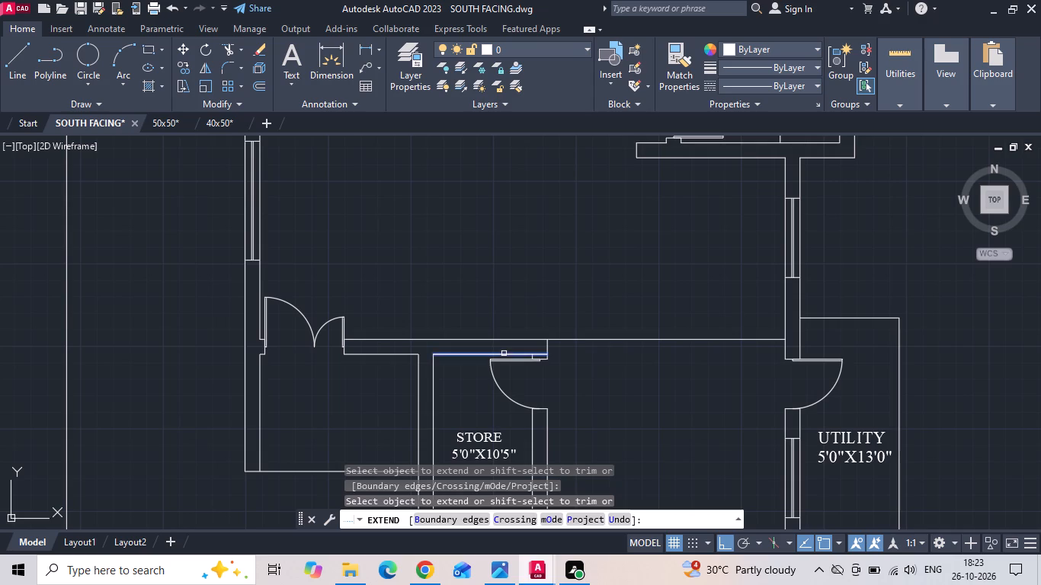
pyautogui.click(504, 353)
pyautogui.click(514, 353)
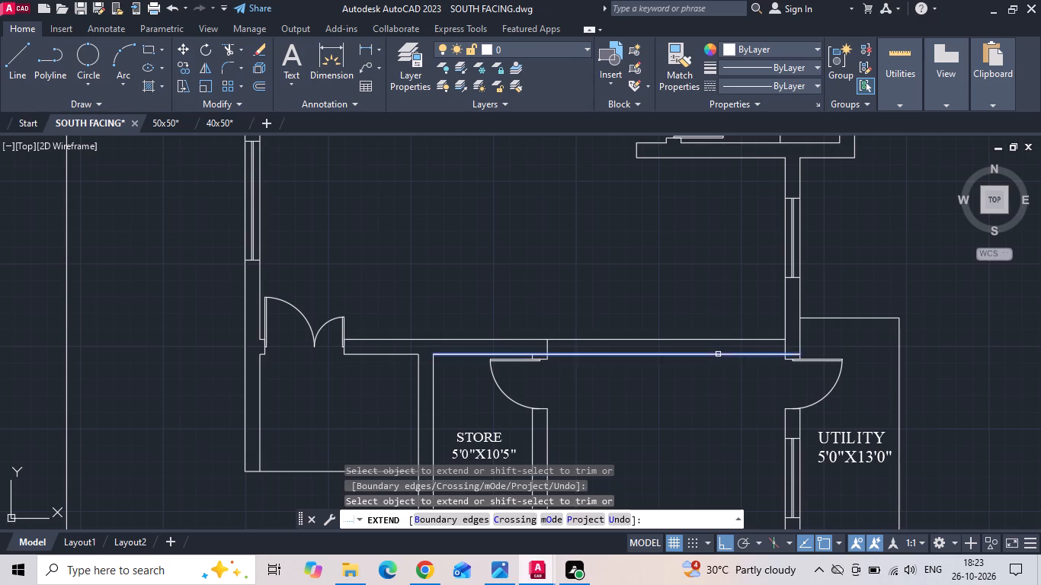
pyautogui.press('Escape')
# Trim the east exterior wall's inner line between the two extended wall lines to open the wall junction.
pyautogui.press('t')
pyautogui.press('r')
pyautogui.press('space')
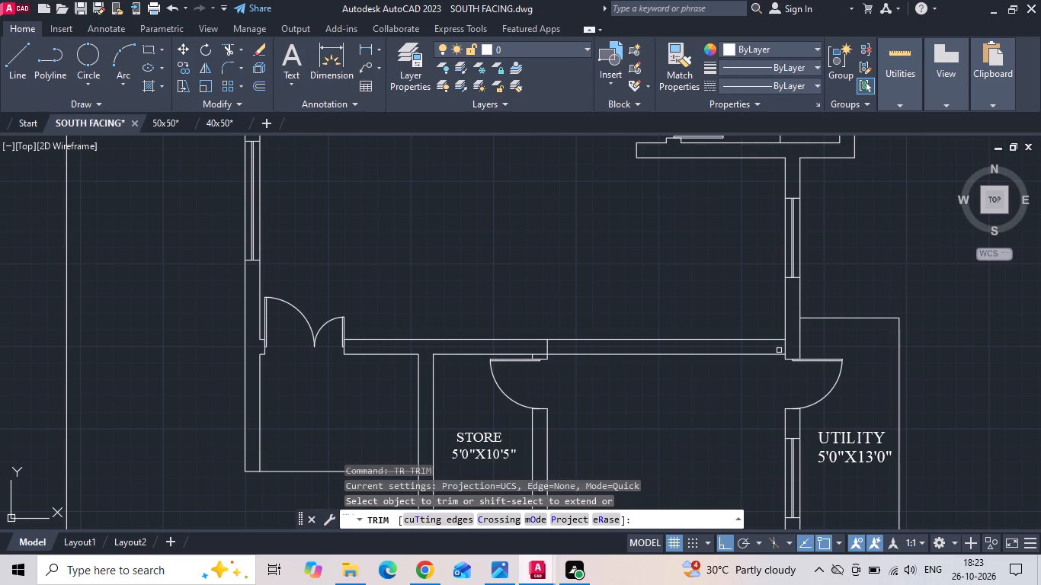
pyautogui.click(783, 349)
pyautogui.moveTo(665, 396); pyautogui.dragTo(635, 294, button='middle')
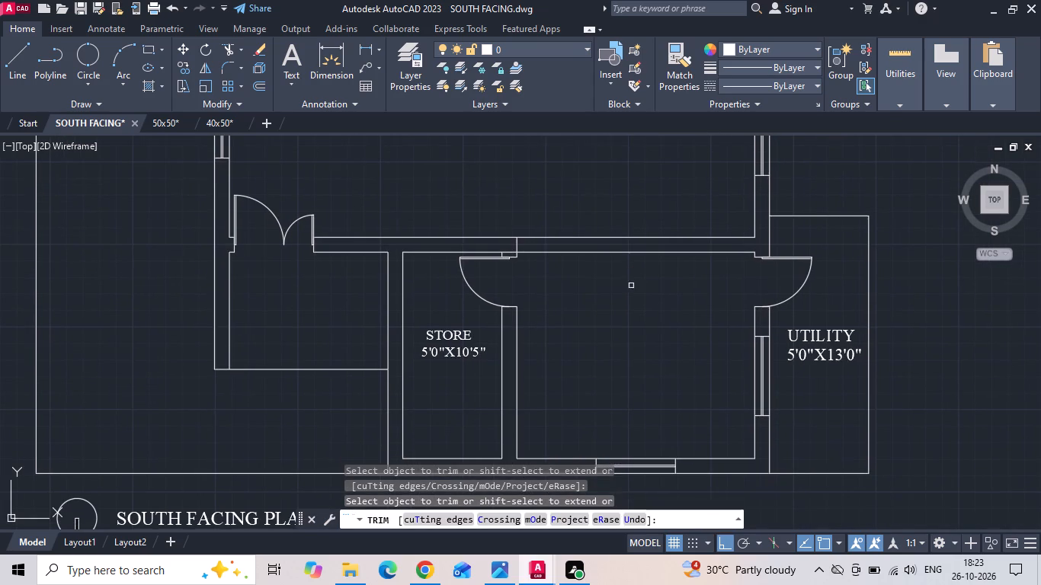
pyautogui.press('Escape')
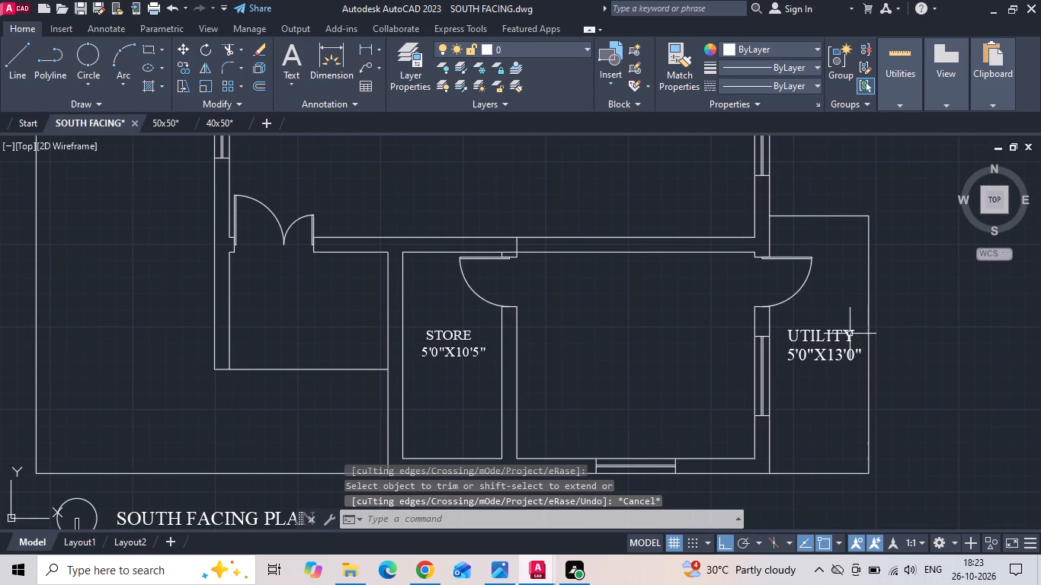
# Change the UTILITY room name to BALCONY in the first floor plan, keeping its 5'0"X13'0" size line.
pyautogui.tripleClick(850, 334)
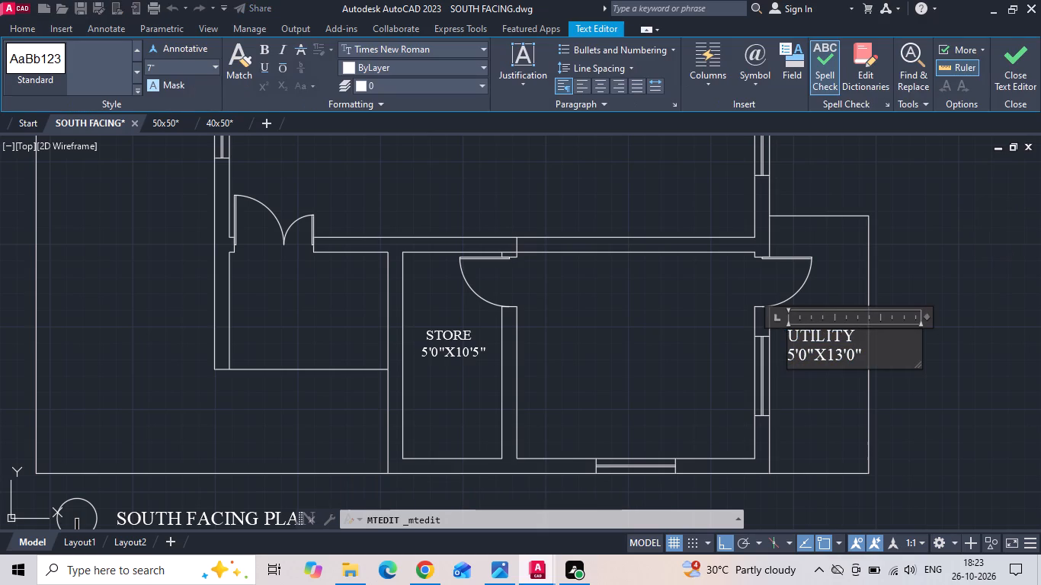
pyautogui.press('Escape')
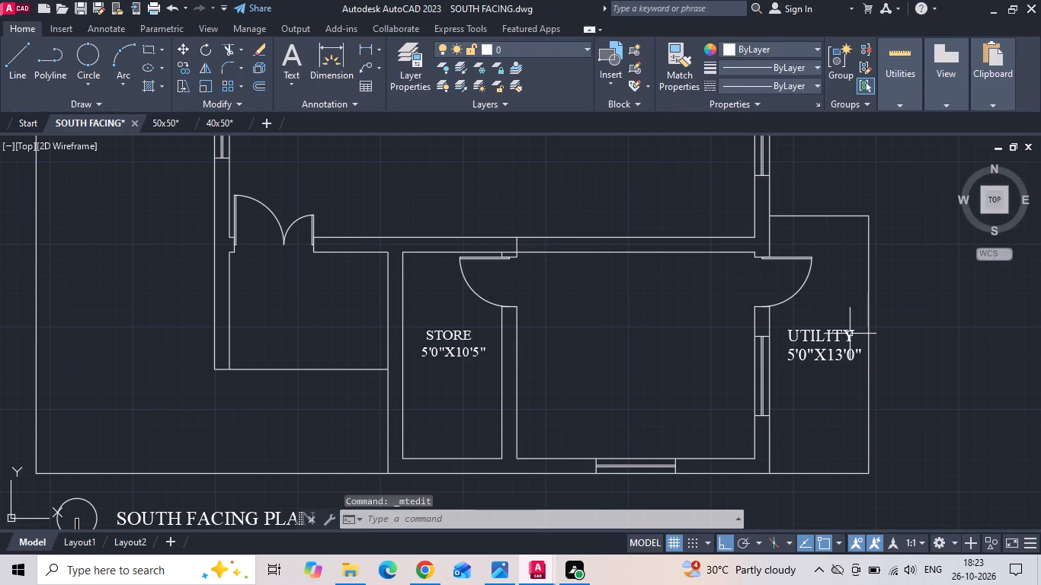
pyautogui.doubleClick(850, 334)
pyautogui.scroll(1, 848, 334)
pyautogui.moveTo(854, 334); pyautogui.dragTo(706, 334)
pyautogui.press('BackSpace')
pyautogui.write('BALCOM')
pyautogui.press('BackSpace')
pyautogui.write('NY')
pyautogui.click(616, 333)
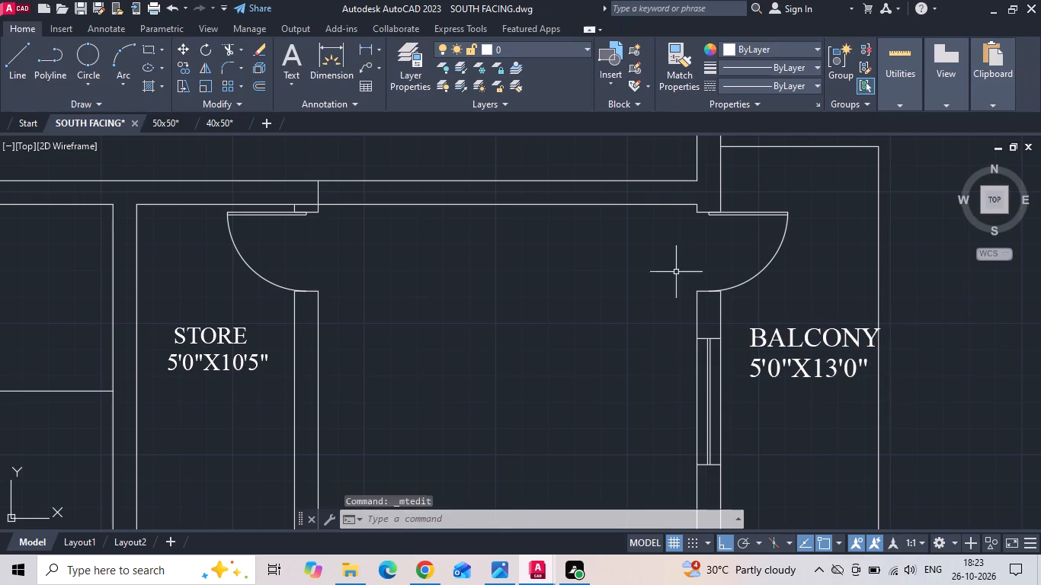
# Move the BALCONY label slightly west so it fits inside the balcony outline.
pyautogui.scroll(-1, 691, 269)
pyautogui.click(742, 325)
pyautogui.rightClick(743, 325)
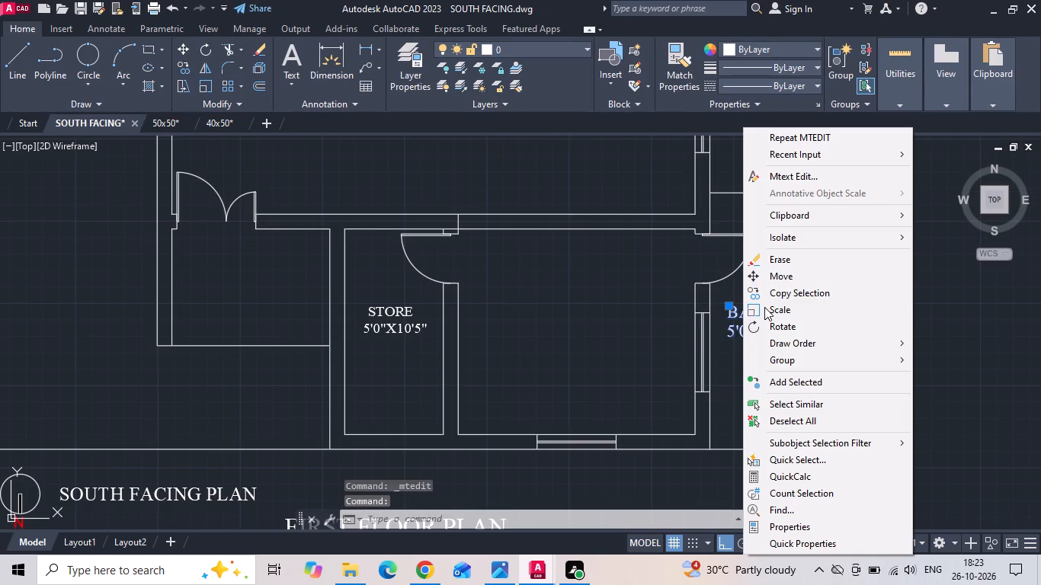
pyautogui.click(788, 281)
pyautogui.click(851, 299)
pyautogui.click(842, 293)
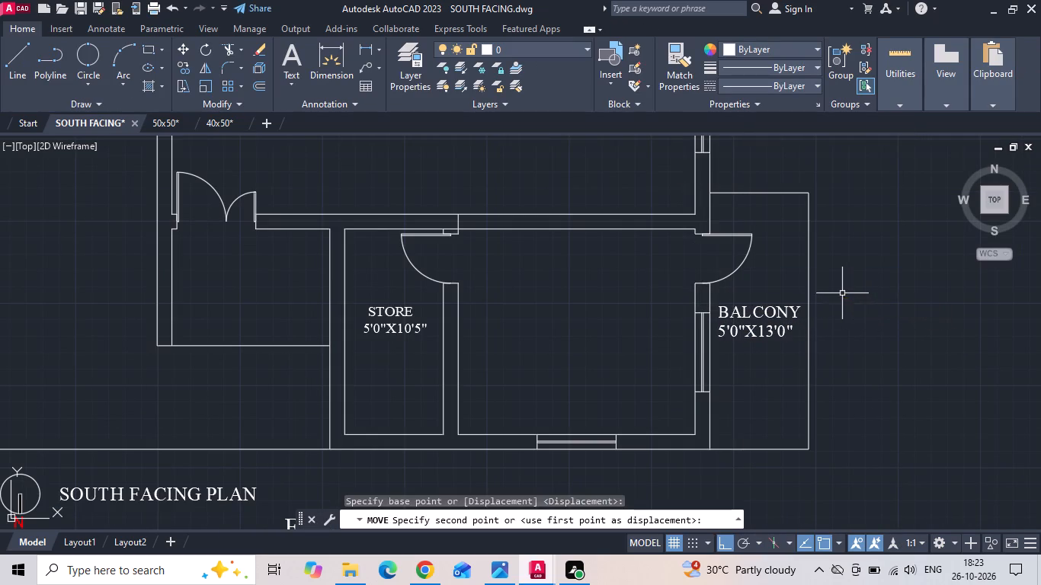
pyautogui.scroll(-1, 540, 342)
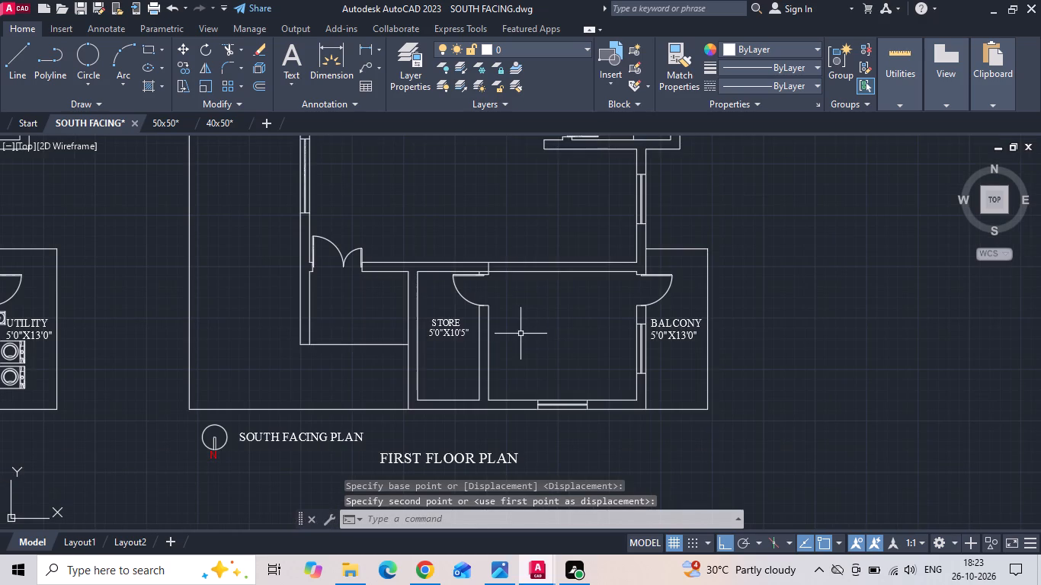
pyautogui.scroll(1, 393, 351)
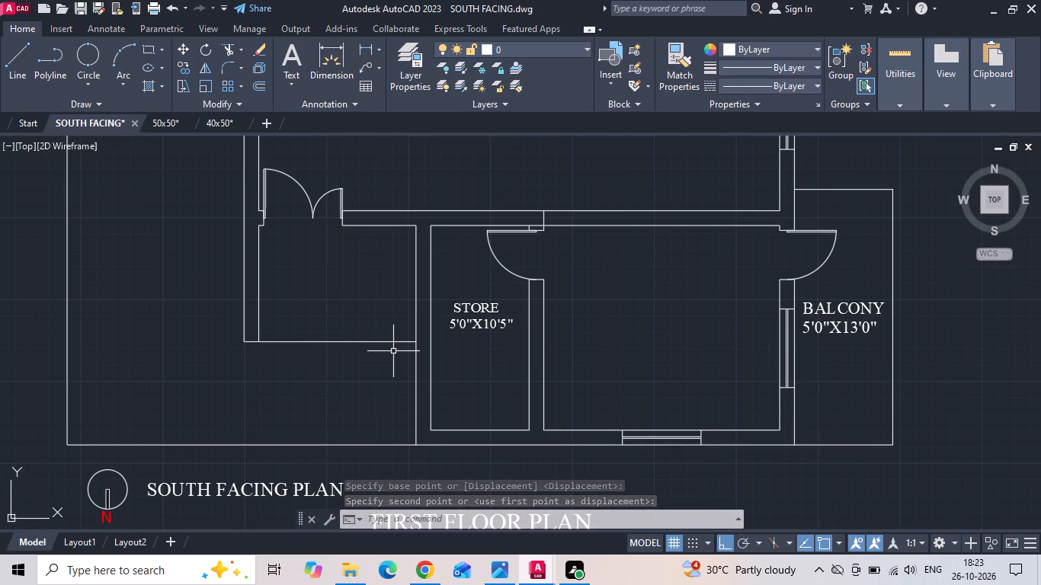
# Extend both lines of the west wall of the space beside the store south to the outer south line.
pyautogui.moveTo(405, 353); pyautogui.dragTo(424, 351, button='middle')
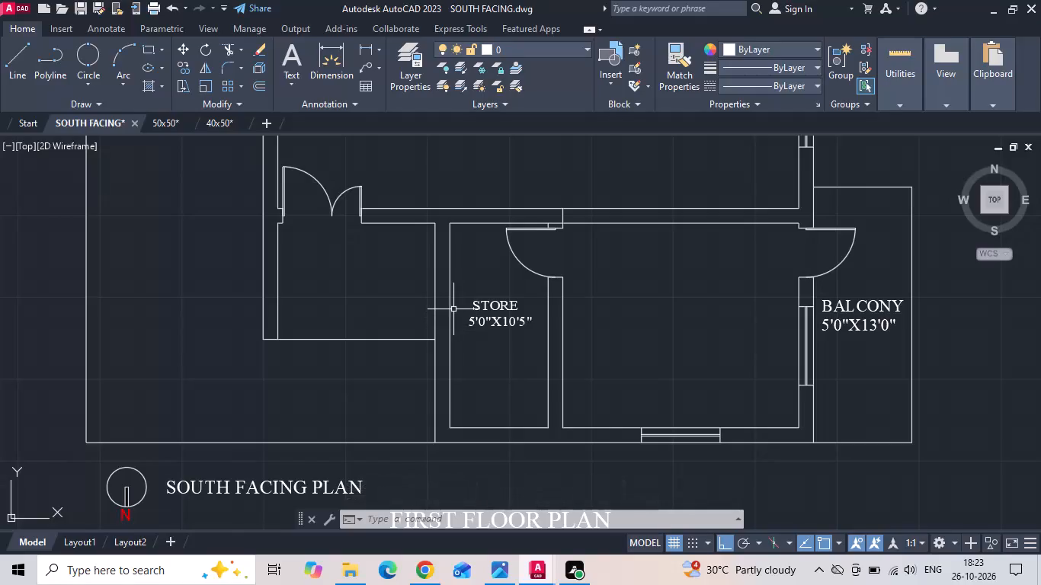
pyautogui.press('f')
pyautogui.press('space')
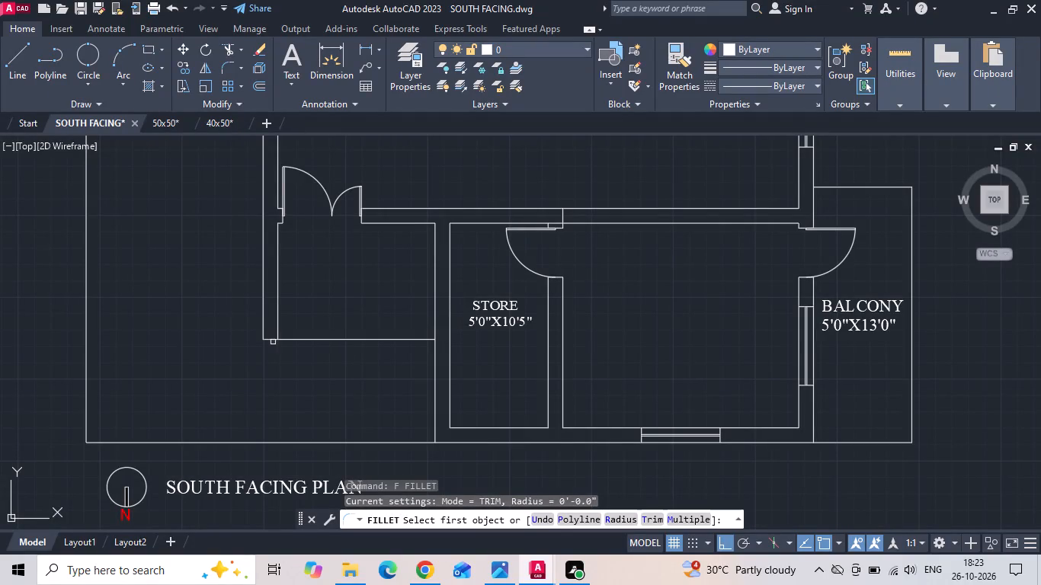
pyautogui.press('Escape')
pyautogui.write('EX')
pyautogui.press('space')
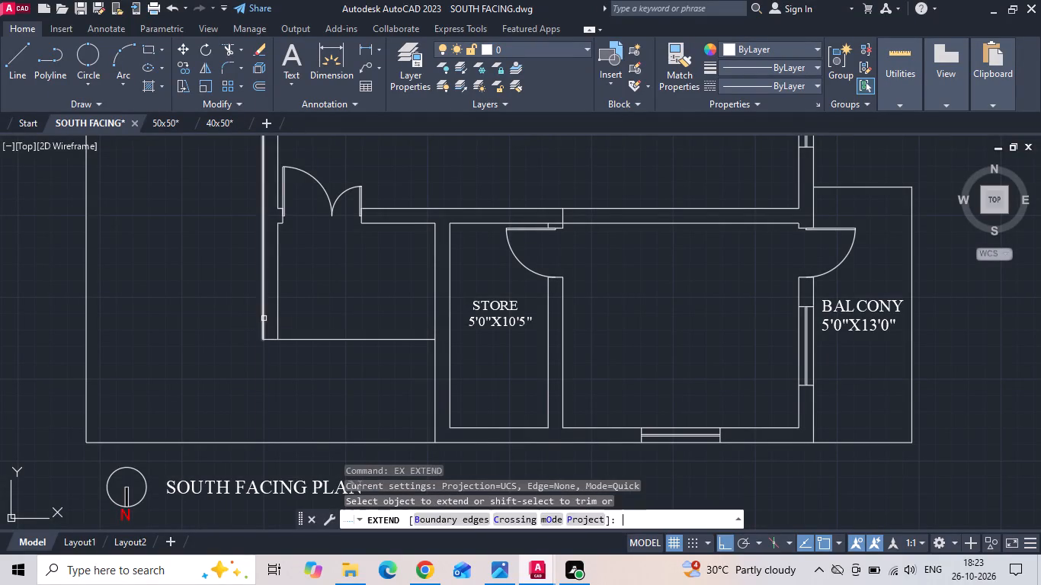
pyautogui.moveTo(260, 318); pyautogui.dragTo(293, 327)
pyautogui.press('Escape')
# Erase the horizontal line closing the space west of the store and both lines of the store's west wall.
pyautogui.moveTo(358, 324); pyautogui.dragTo(337, 365)
pyautogui.click(331, 373)
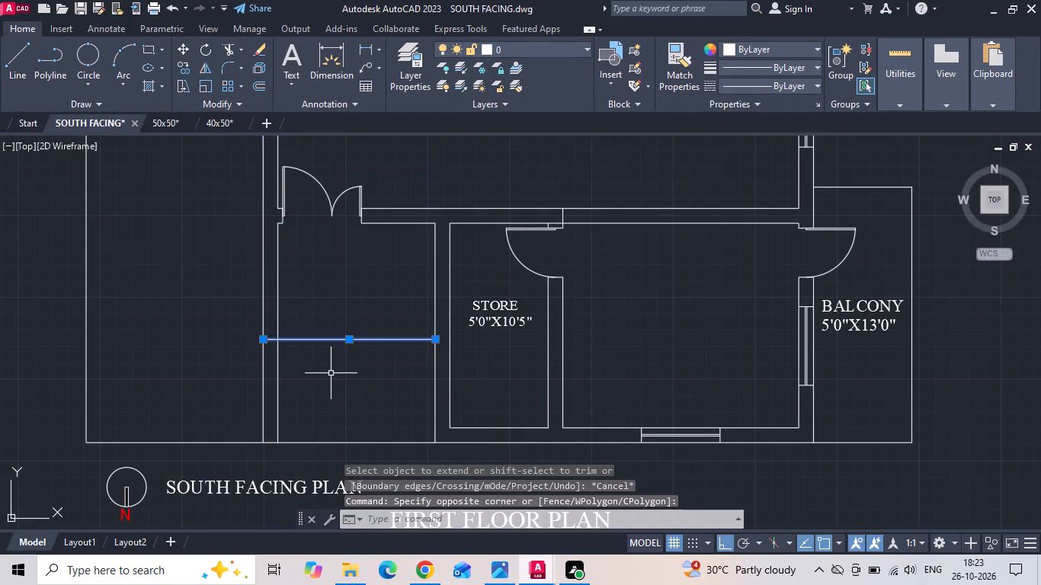
pyautogui.press('Delete')
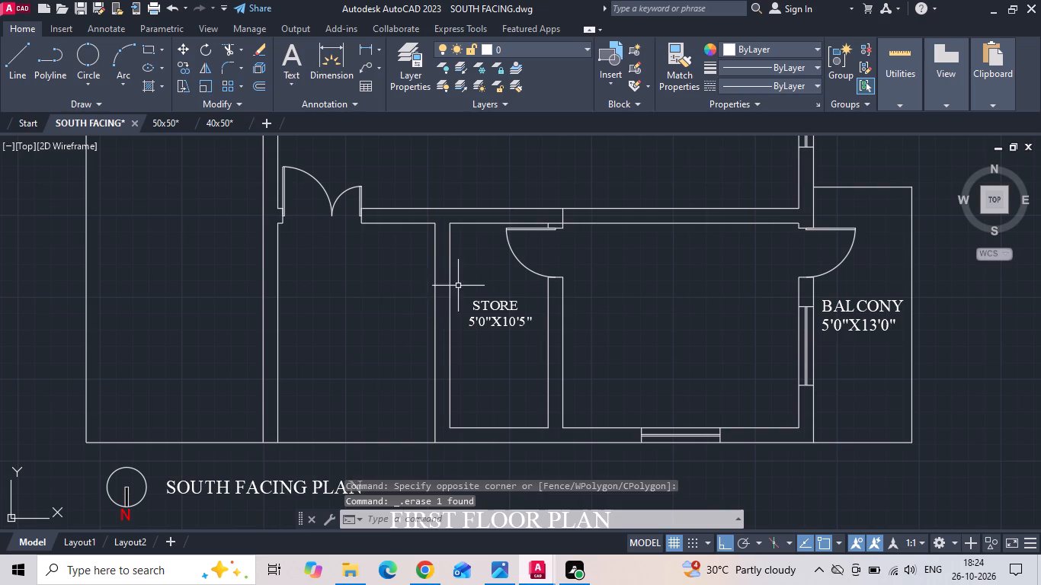
pyautogui.moveTo(458, 286); pyautogui.dragTo(434, 316)
pyautogui.click(413, 345)
pyautogui.press('Delete')
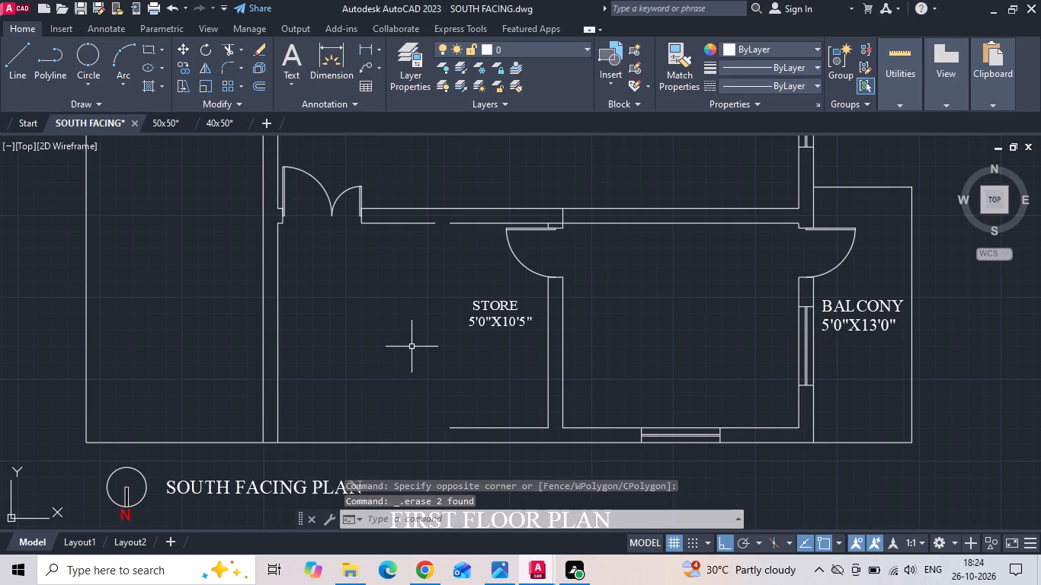
# Replace the short inner north wall segment by erasing it and extending the store's inner north line west to the double door.
pyautogui.write('EX')
pyautogui.press('space')
pyautogui.press('Escape')
pyautogui.click(431, 224)
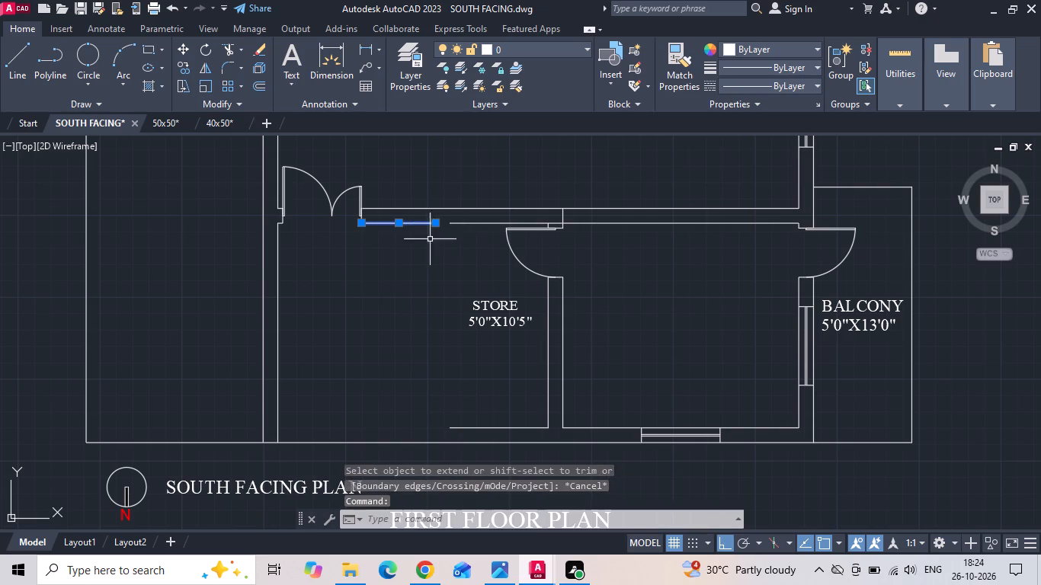
pyautogui.press('Delete')
pyautogui.write('EX')
pyautogui.press('space')
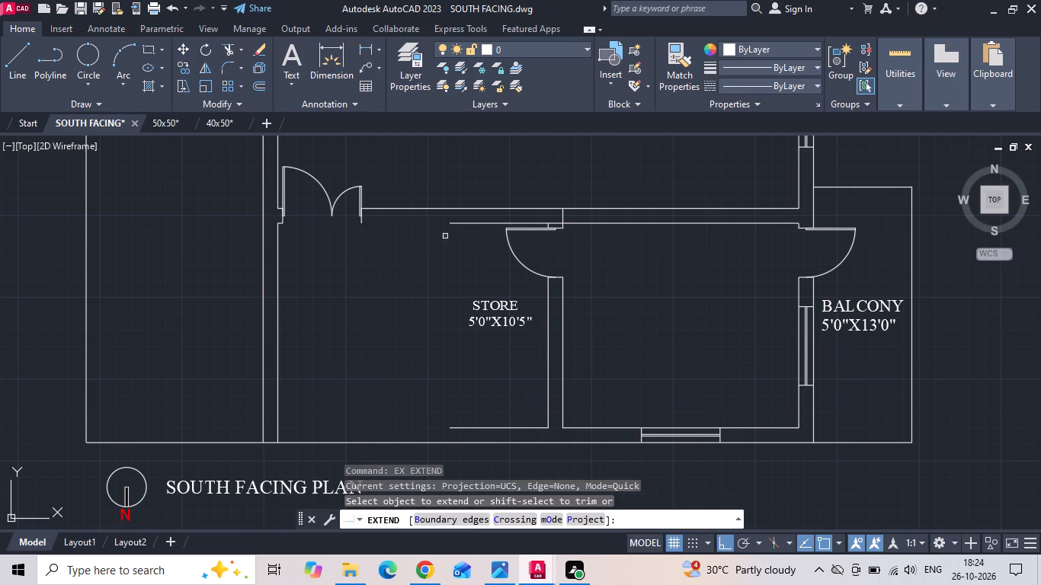
pyautogui.click(462, 221)
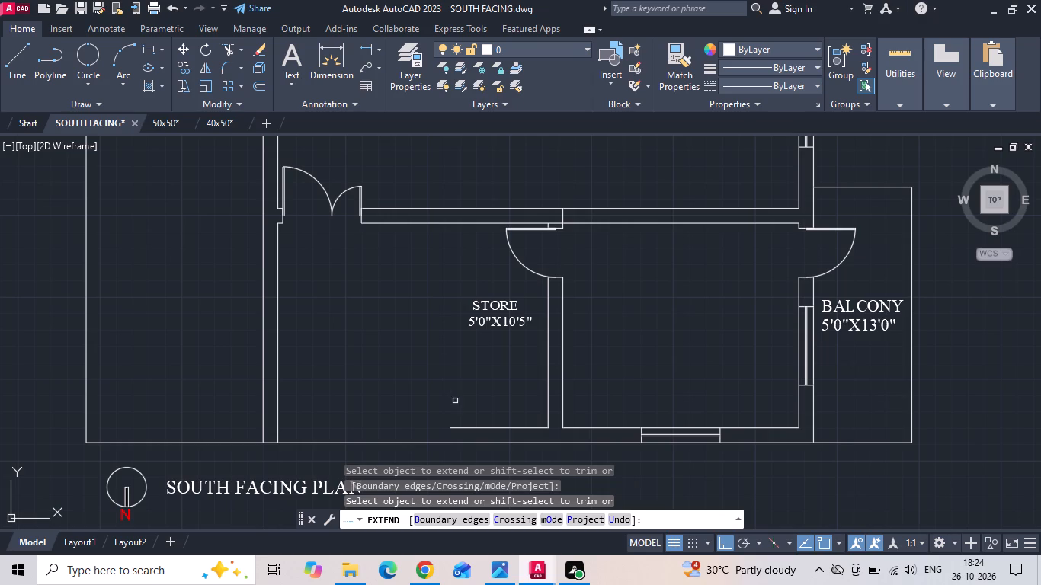
# Extend the store's east wall line to the outer south line and trim away the store's inner south line.
pyautogui.click(552, 411)
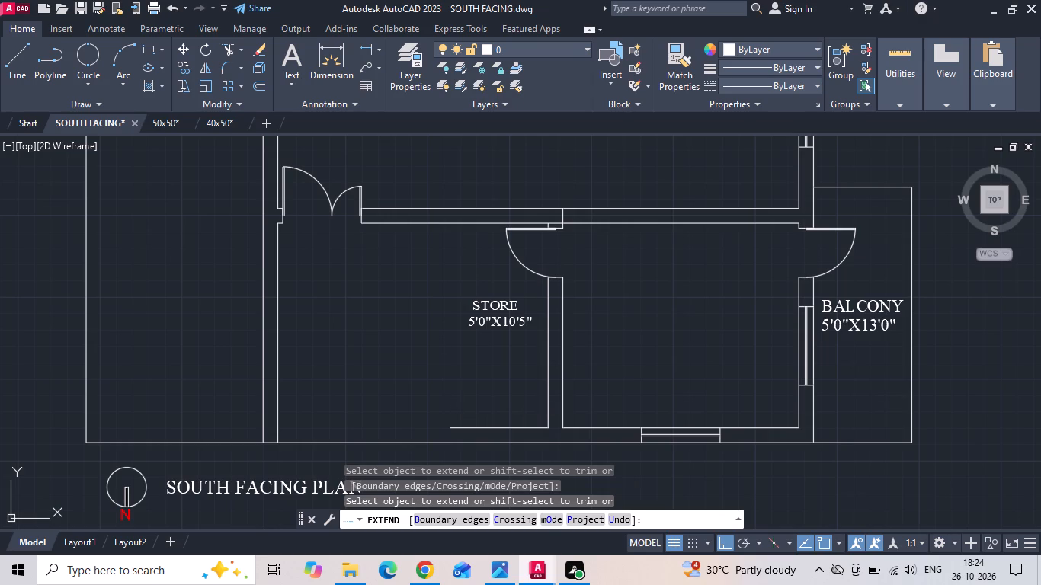
pyautogui.click(539, 401)
pyautogui.press('Escape')
pyautogui.write('TR')
pyautogui.press('space')
pyautogui.click(515, 431)
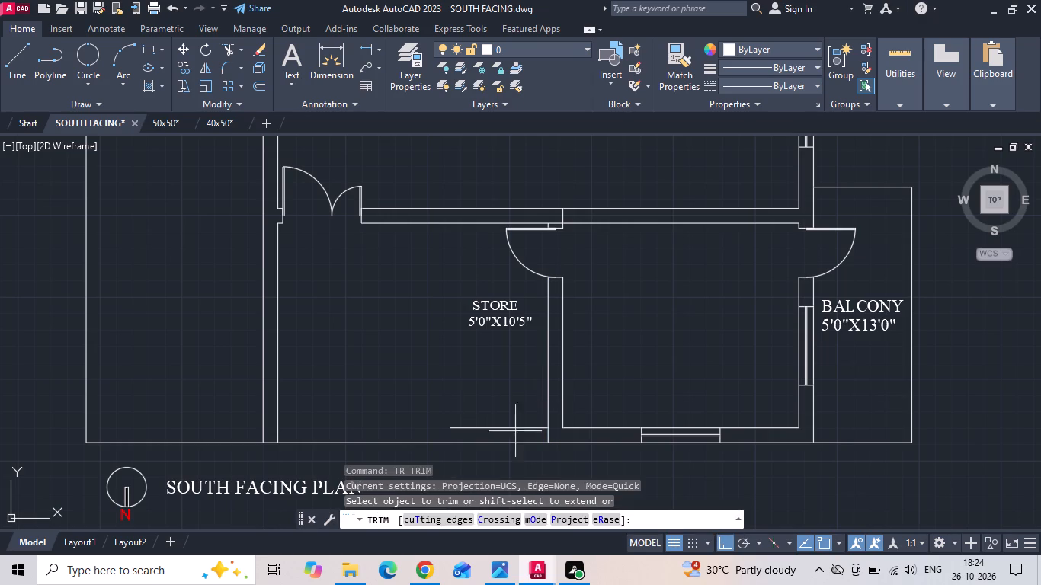
pyautogui.click(513, 388)
pyautogui.press('Escape')
# Change the STORE room name to OPEN TERRACE, keeping its size line.
pyautogui.doubleClick(495, 308)
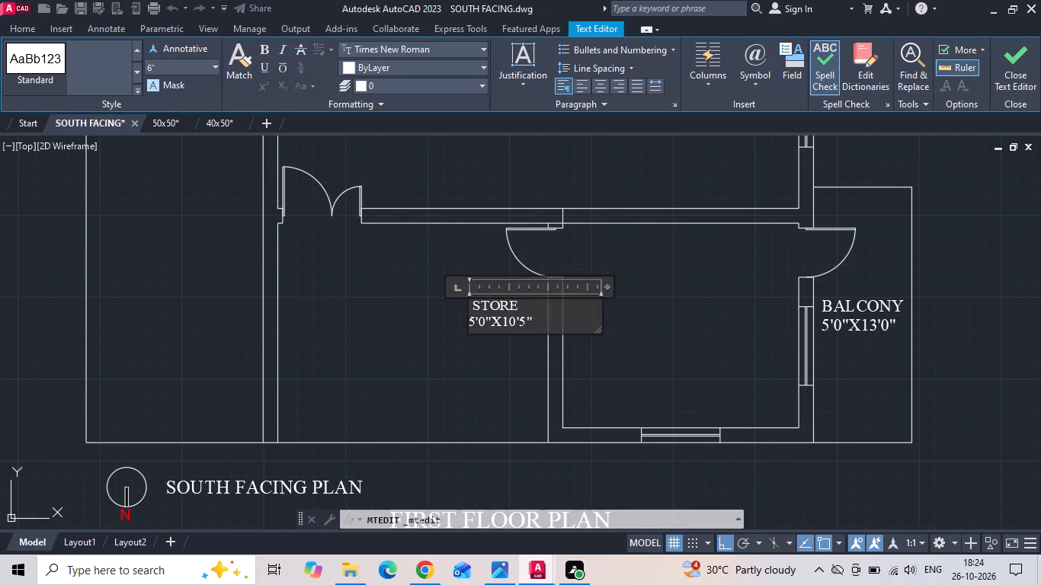
pyautogui.moveTo(520, 312); pyautogui.dragTo(358, 316)
pyautogui.press('BackSpace')
pyautogui.press('BackSpace')
pyautogui.press('BackSpace')
pyautogui.press('BackSpace')
pyautogui.press('BackSpace')
pyautogui.press('BackSpace')
pyautogui.press('BackSpace')
pyautogui.press('BackSpace')
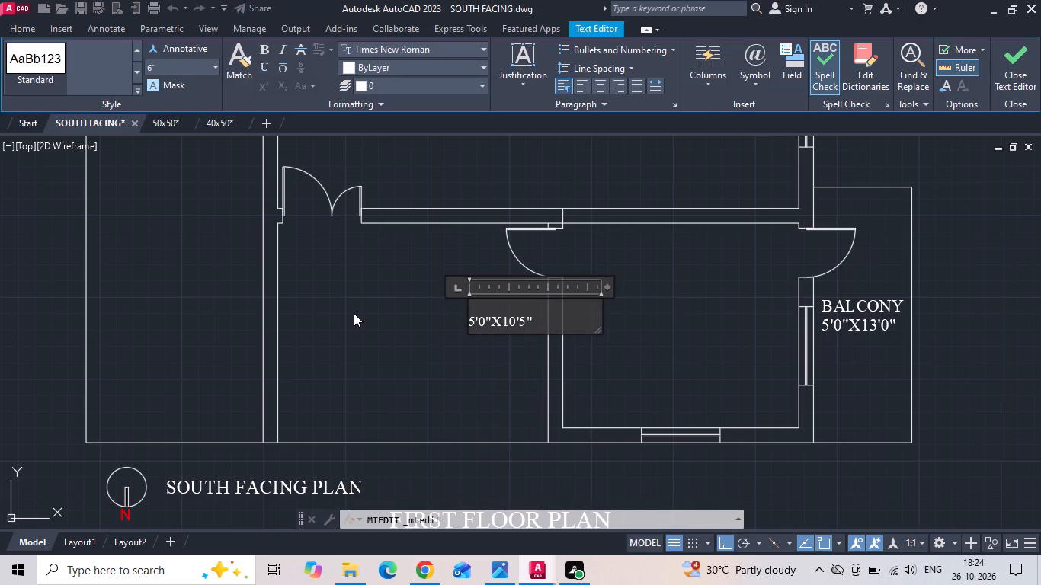
pyautogui.write('OP')
pyautogui.press('e')
pyautogui.write('N TERRACE')
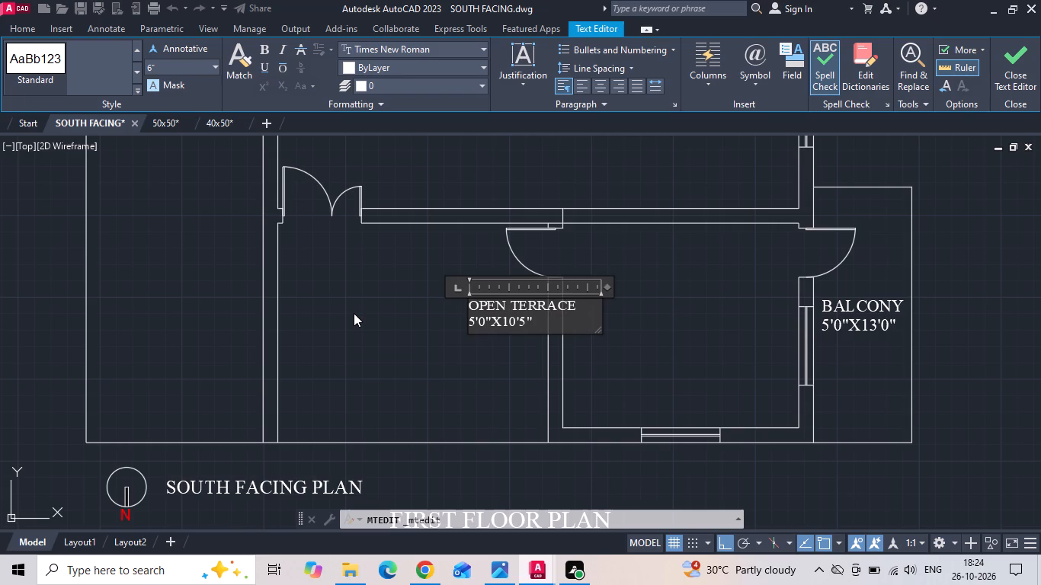
pyautogui.click(376, 344)
# Move the OPEN TERRACE label west into the middle of the merged terrace area.
pyautogui.moveTo(510, 292); pyautogui.dragTo(501, 311)
pyautogui.click(497, 316)
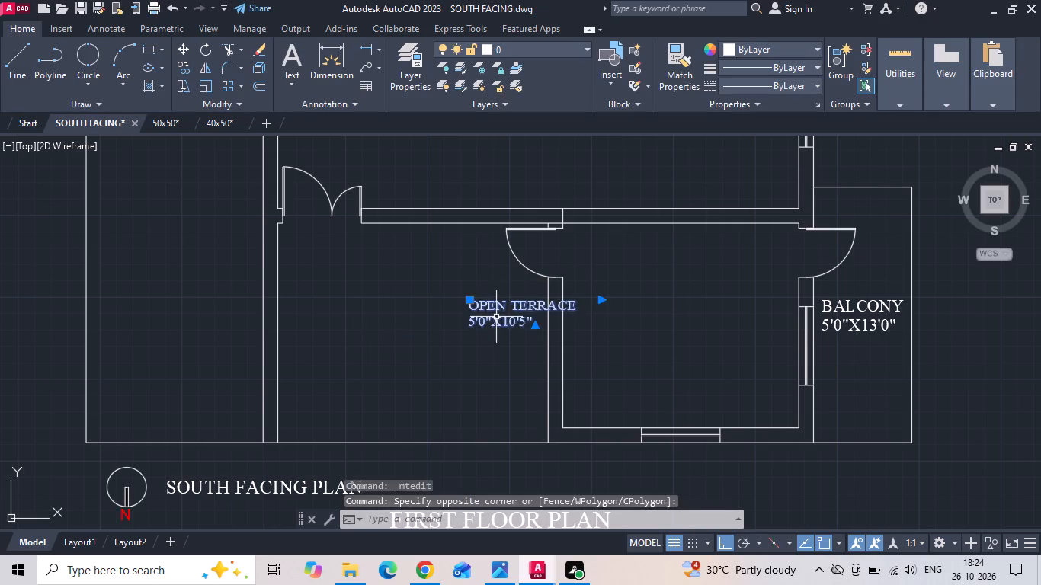
pyautogui.rightClick(496, 317)
pyautogui.click(543, 282)
pyautogui.moveTo(709, 344); pyautogui.dragTo(709, 345)
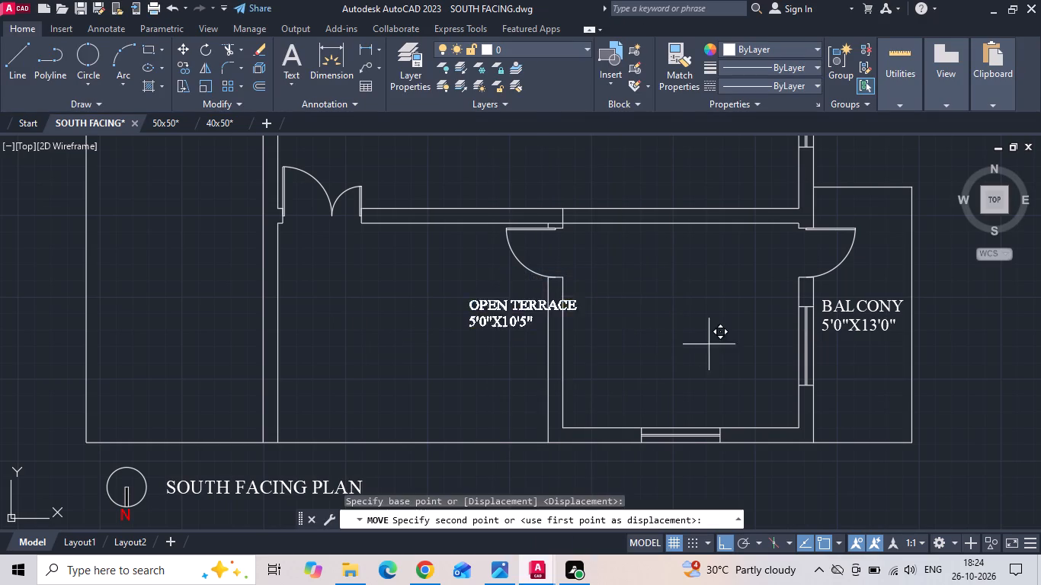
pyautogui.moveTo(709, 345); pyautogui.dragTo(684, 351)
pyautogui.click(611, 353)
# Add linear dimensions for the open terrace's width between its side walls and its depth from south line to north wall.
pyautogui.click(367, 48)
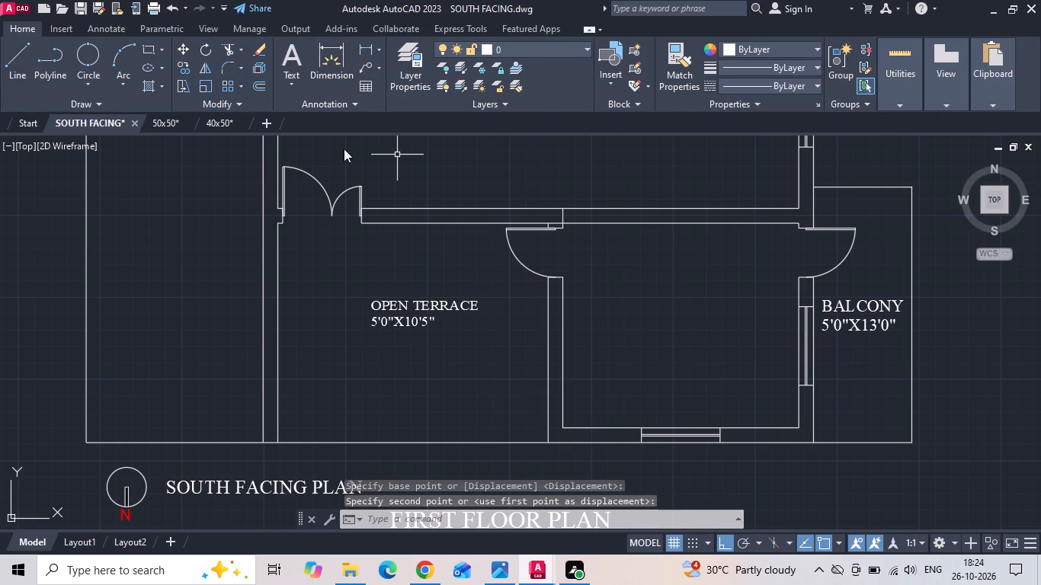
pyautogui.click(280, 359)
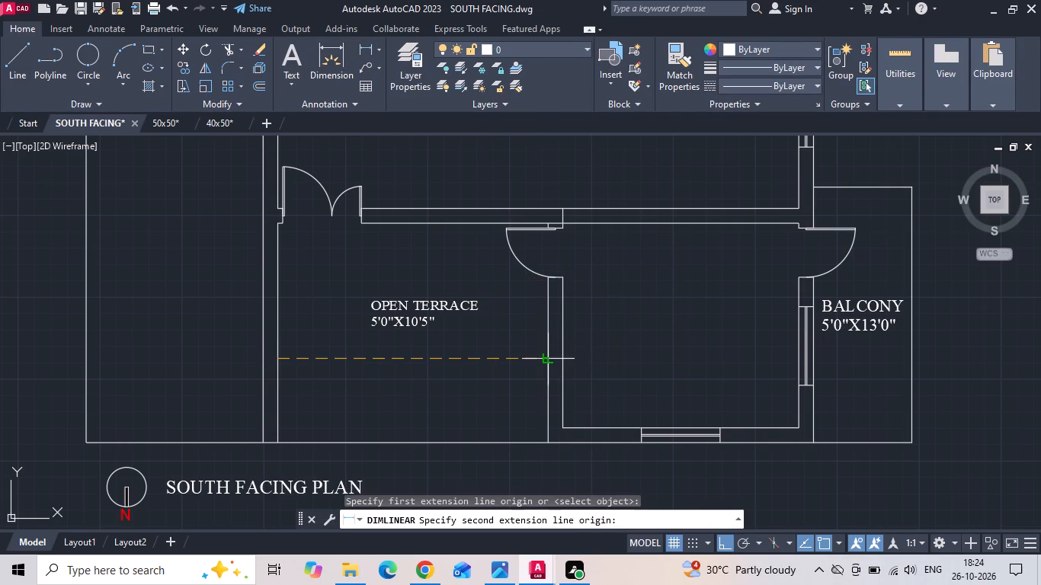
pyautogui.click(550, 361)
pyautogui.click(540, 372)
pyautogui.press('space')
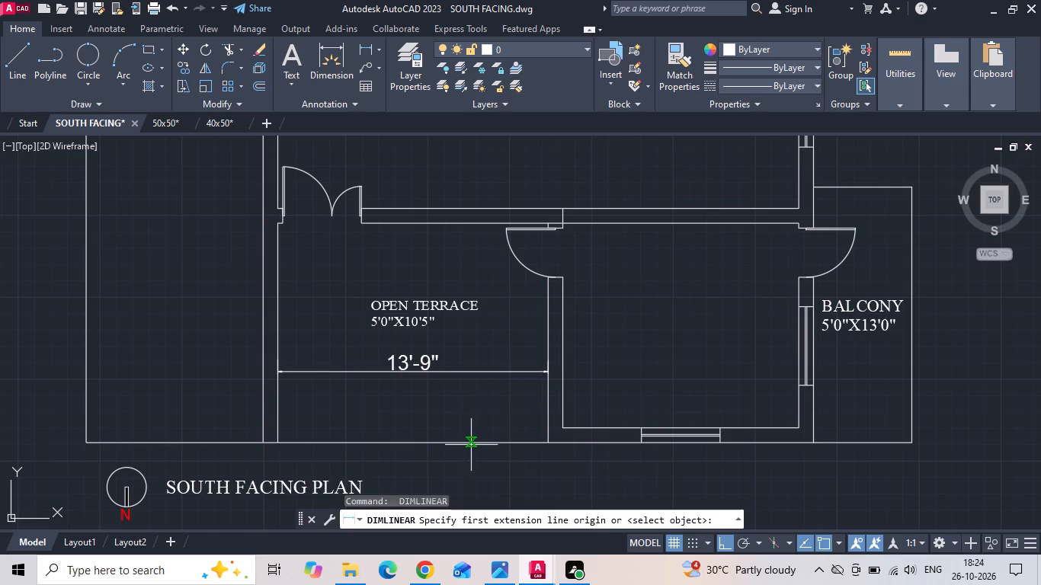
pyautogui.click(471, 445)
pyautogui.moveTo(470, 220); pyautogui.dragTo(475, 229)
pyautogui.click(499, 318)
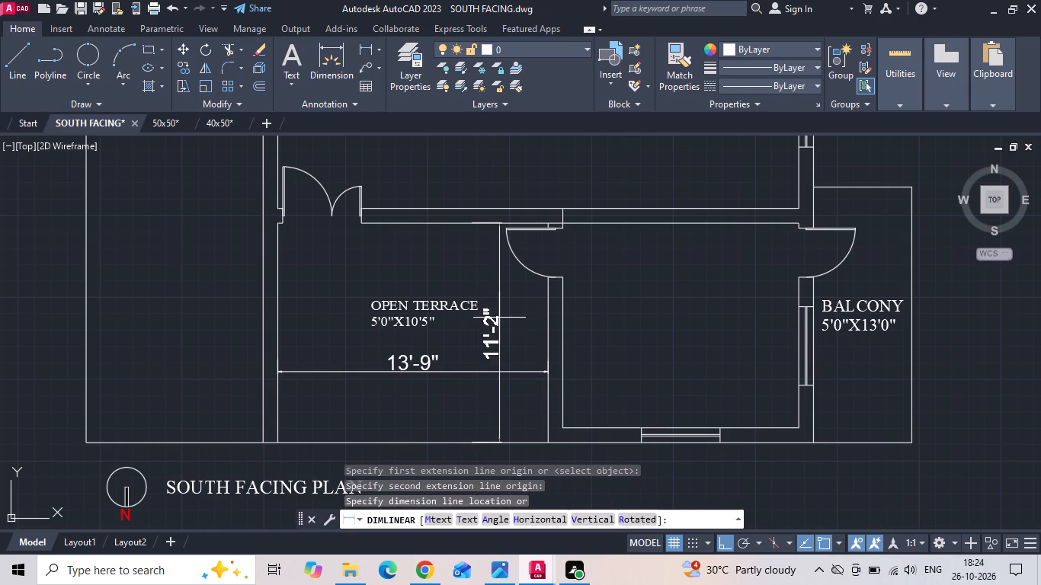
# Set the size line of the OPEN TERRACE label to 13'9"X11'2".
pyautogui.scroll(1, 429, 326)
pyautogui.doubleClick(422, 323)
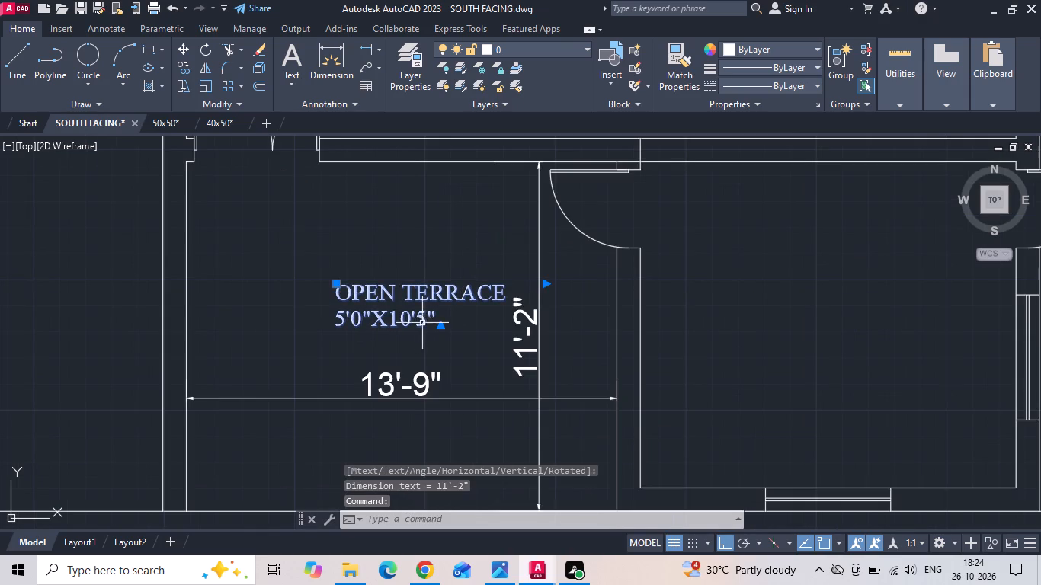
pyautogui.press('BackSpace')
pyautogui.press('2')
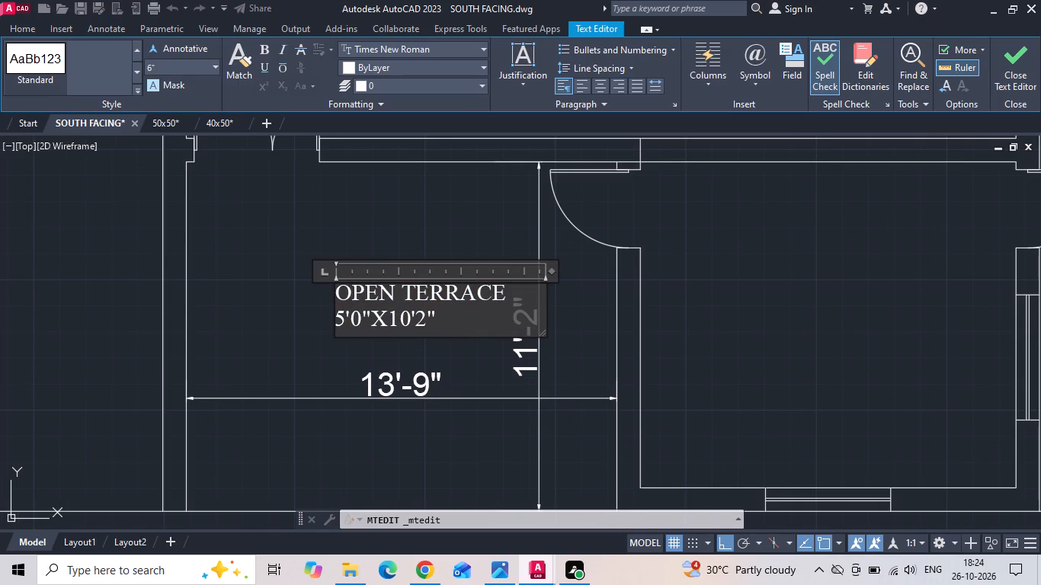
pyautogui.click(408, 313)
pyautogui.press('BackSpace')
pyautogui.press('1')
pyautogui.click(364, 321)
pyautogui.press('BackSpace')
pyautogui.press('9')
pyautogui.click(342, 327)
pyautogui.press('BackSpace')
pyautogui.write('13')
pyautogui.click(389, 238)
# Erase the two temporary dimensions in the open terrace.
pyautogui.moveTo(556, 395); pyautogui.dragTo(525, 407)
pyautogui.click(487, 411)
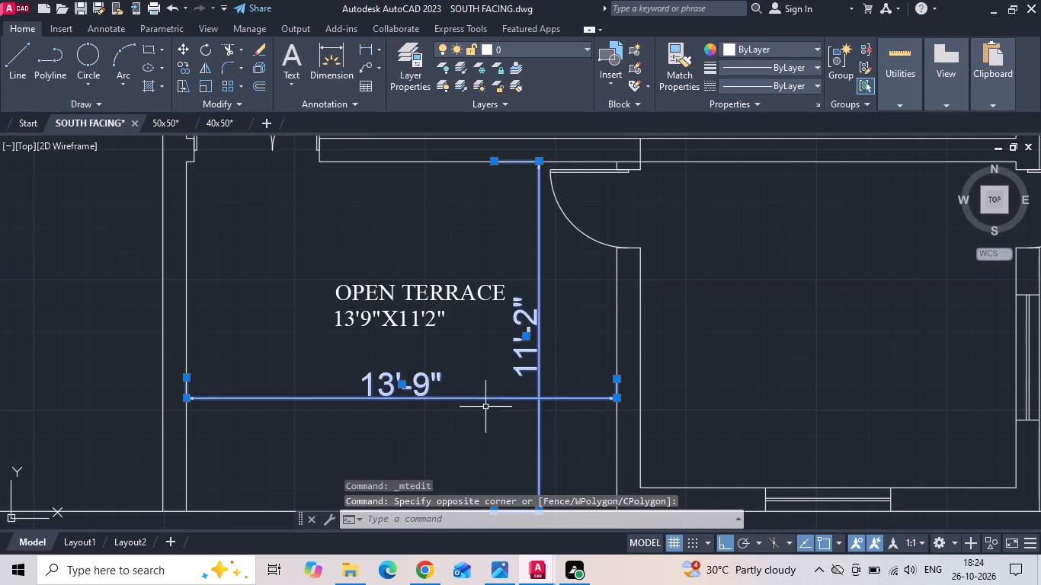
pyautogui.press('Delete')
# Copy the OPEN TERRACE label east into the empty room next to the balcony.
pyautogui.scroll(-2, 461, 295)
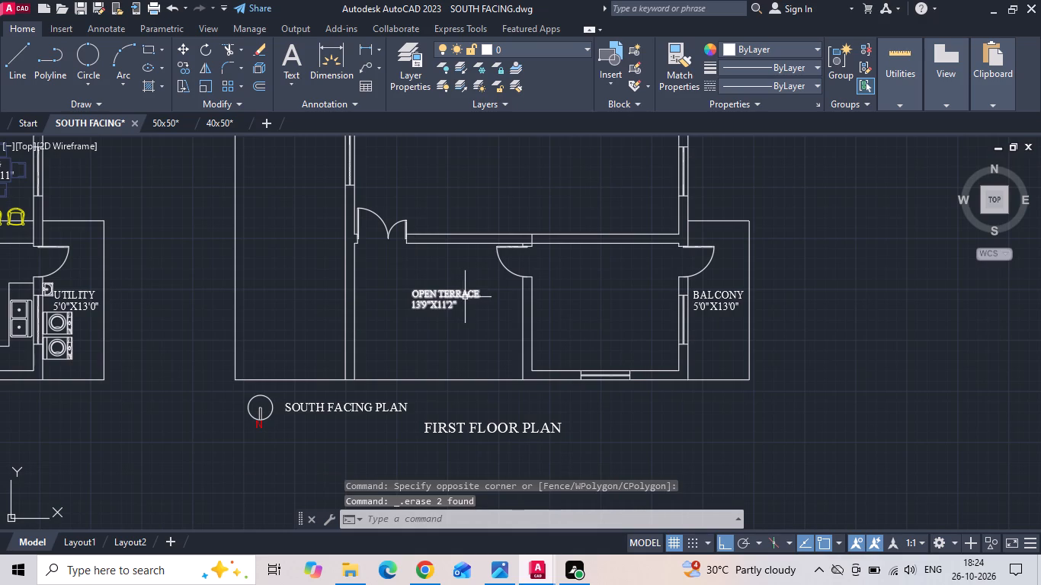
pyautogui.click(465, 296)
pyautogui.rightClick(465, 296)
pyautogui.click(502, 297)
pyautogui.moveTo(502, 299); pyautogui.dragTo(544, 306)
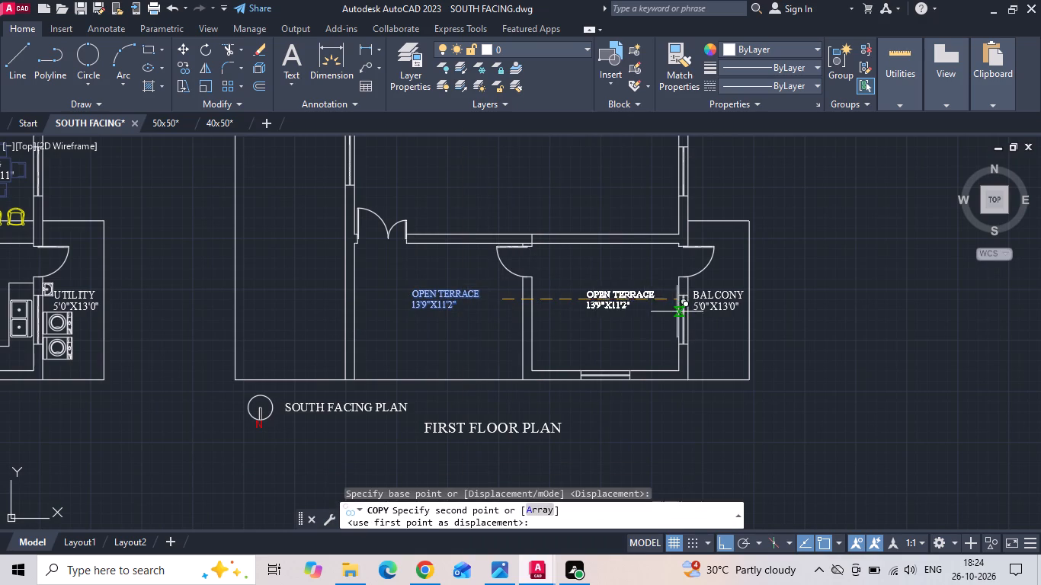
pyautogui.scroll(1, 653, 316)
pyautogui.click(653, 316)
pyautogui.press('Escape')
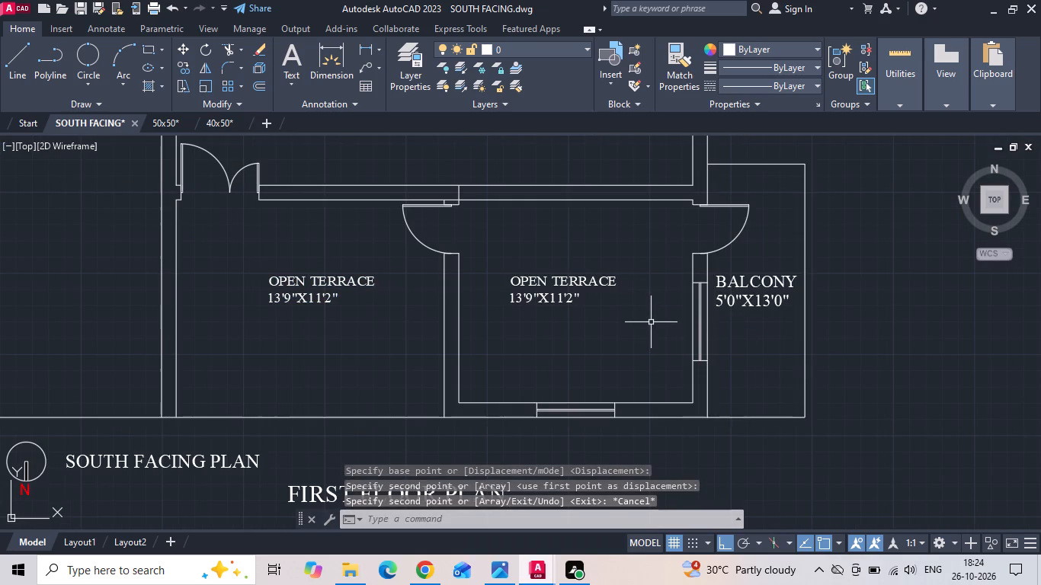
# Change the copied label's room name to GUEST BEDROOM, keeping its size line.
pyautogui.doubleClick(598, 285)
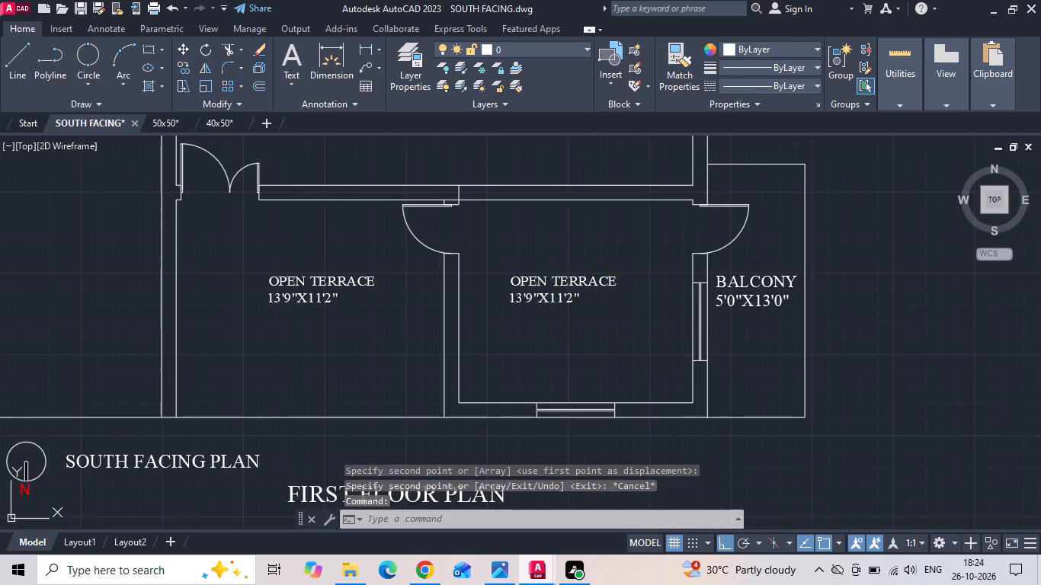
pyautogui.scroll(2, 596, 281)
pyautogui.moveTo(648, 288); pyautogui.dragTo(287, 289)
pyautogui.press('BackSpace')
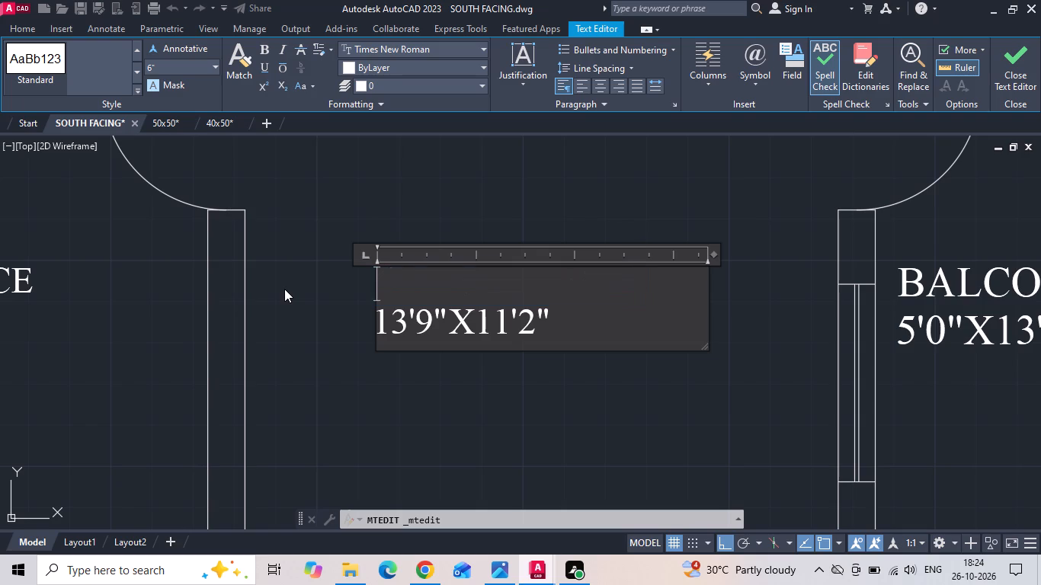
pyautogui.write('GI')
pyautogui.press('BackSpace')
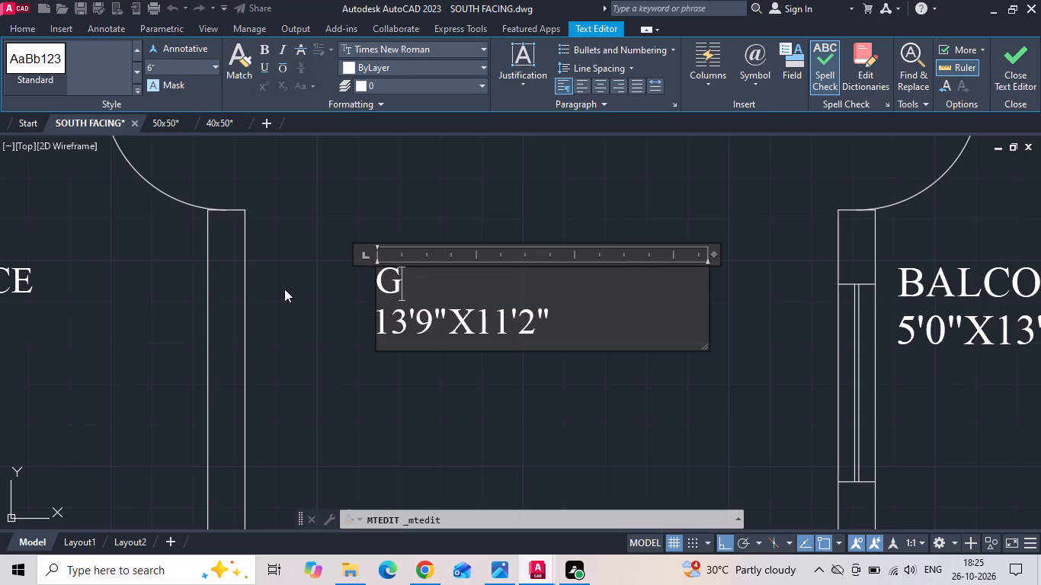
pyautogui.write('UEST')
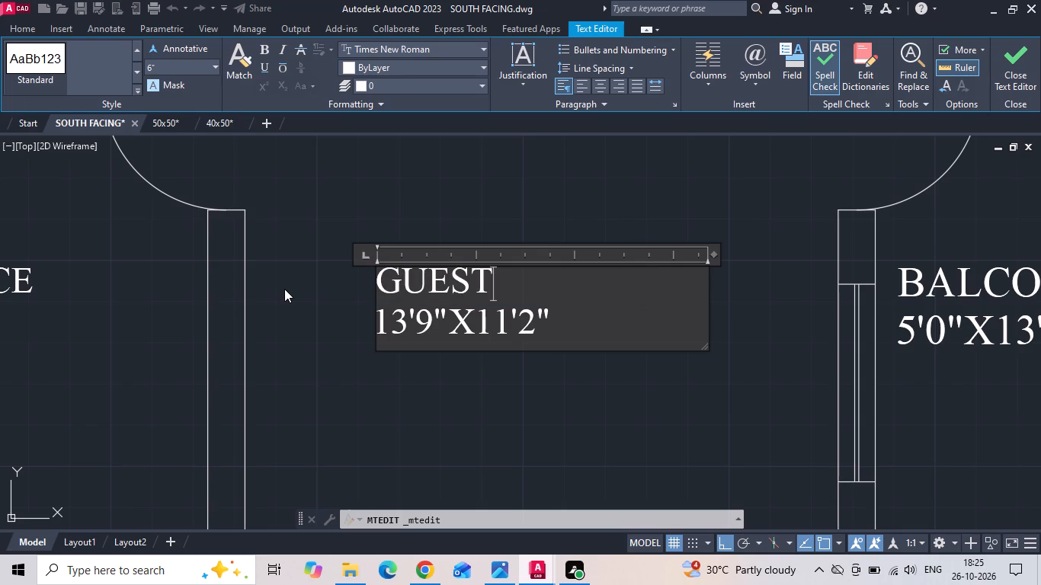
pyautogui.press('space')
pyautogui.write('BEDROOM')
pyautogui.scroll(-1, 519, 332)
pyautogui.click(517, 408)
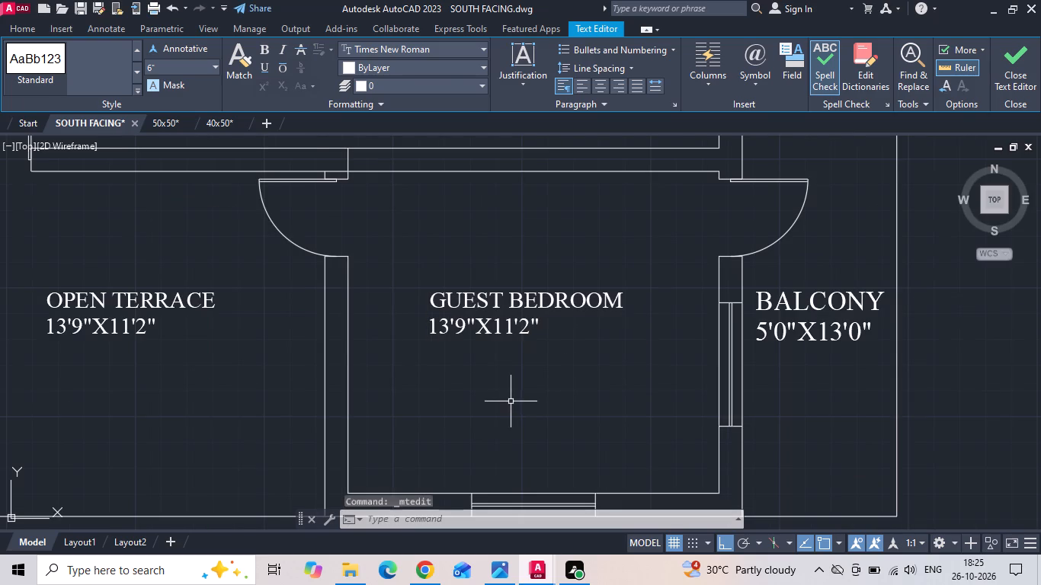
# Measure the guest bedroom's inside width and depth with two temporary linear dimensions.
pyautogui.click(365, 49)
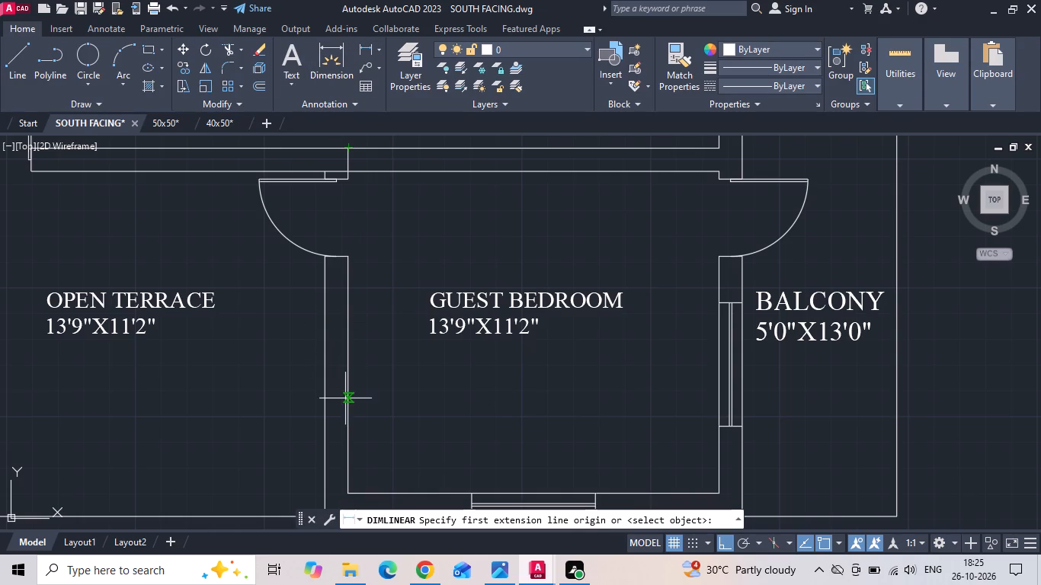
pyautogui.click(344, 402)
pyautogui.click(723, 405)
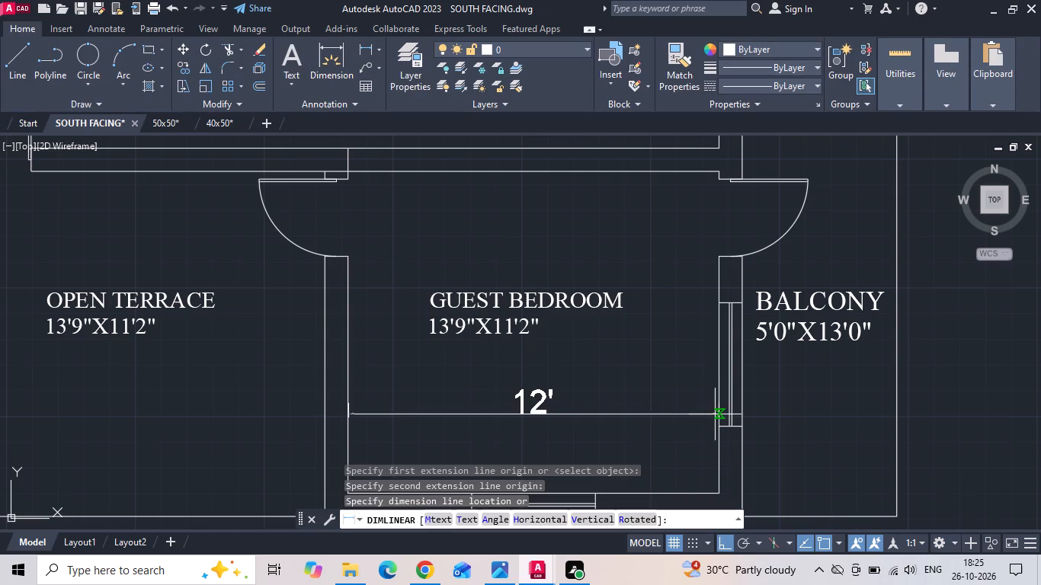
pyautogui.click(715, 414)
pyautogui.press('space')
pyautogui.click(693, 487)
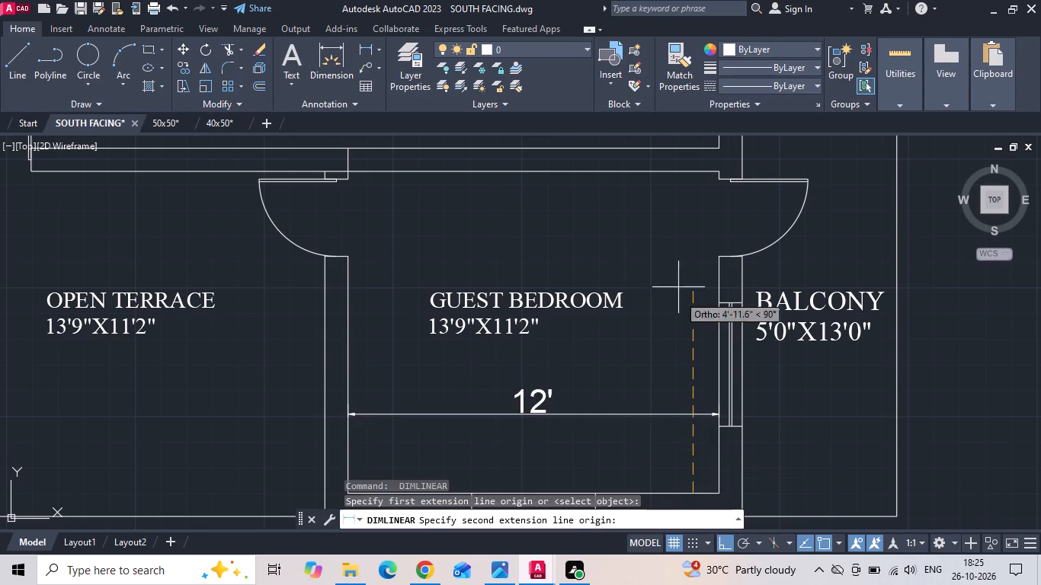
pyautogui.click(690, 174)
pyautogui.click(693, 222)
pyautogui.press('Escape')
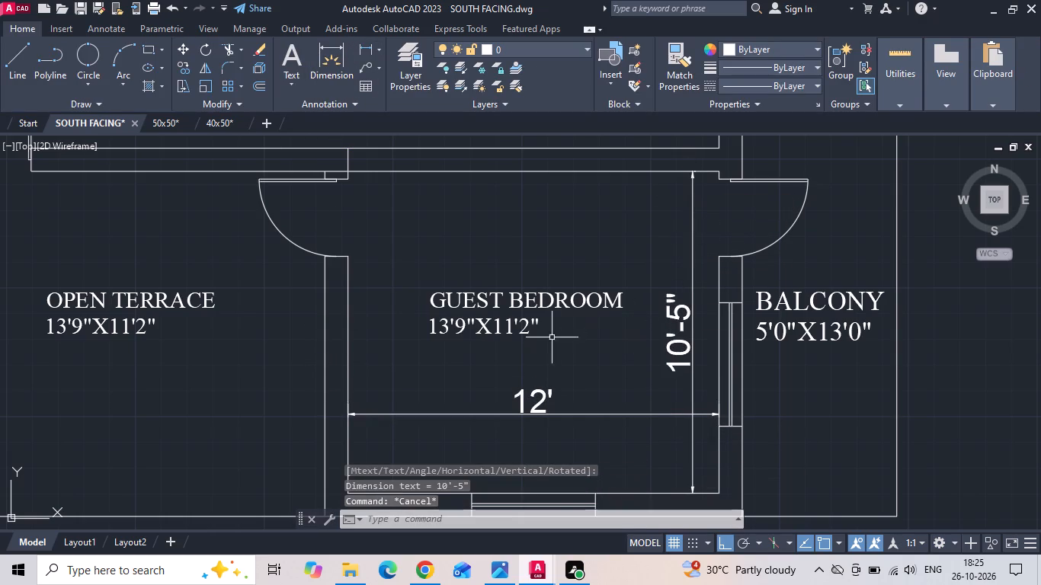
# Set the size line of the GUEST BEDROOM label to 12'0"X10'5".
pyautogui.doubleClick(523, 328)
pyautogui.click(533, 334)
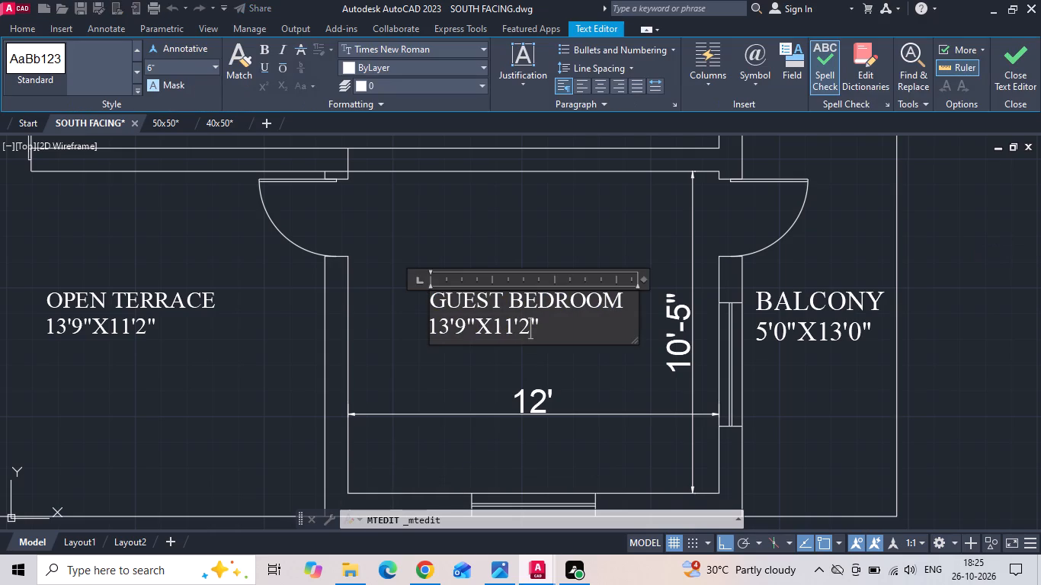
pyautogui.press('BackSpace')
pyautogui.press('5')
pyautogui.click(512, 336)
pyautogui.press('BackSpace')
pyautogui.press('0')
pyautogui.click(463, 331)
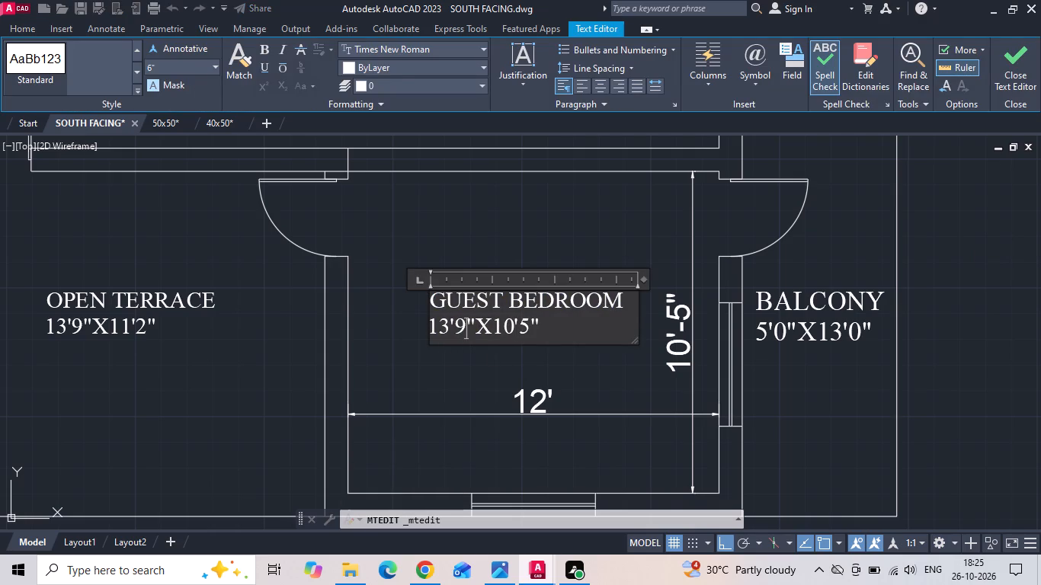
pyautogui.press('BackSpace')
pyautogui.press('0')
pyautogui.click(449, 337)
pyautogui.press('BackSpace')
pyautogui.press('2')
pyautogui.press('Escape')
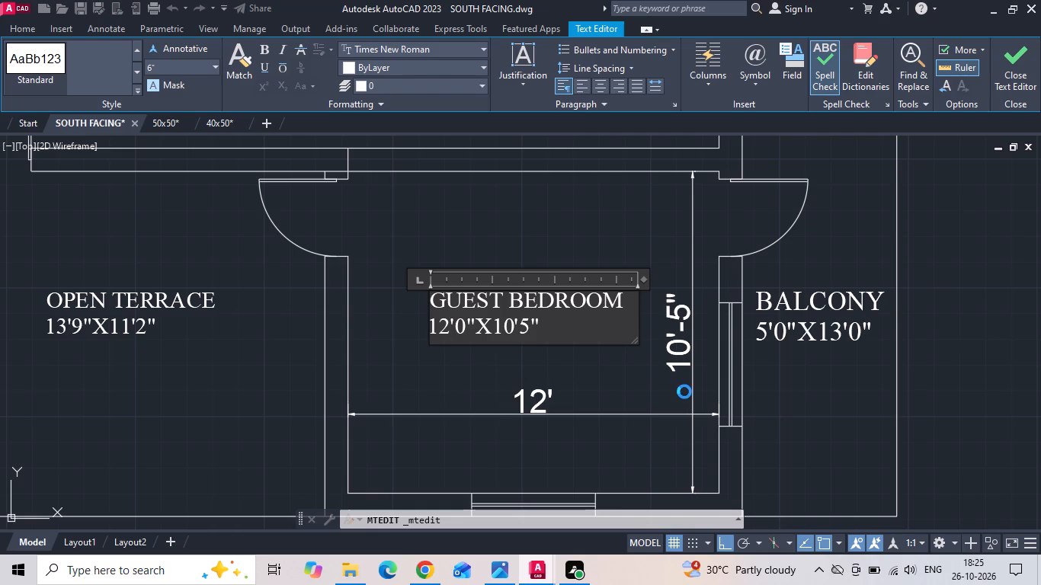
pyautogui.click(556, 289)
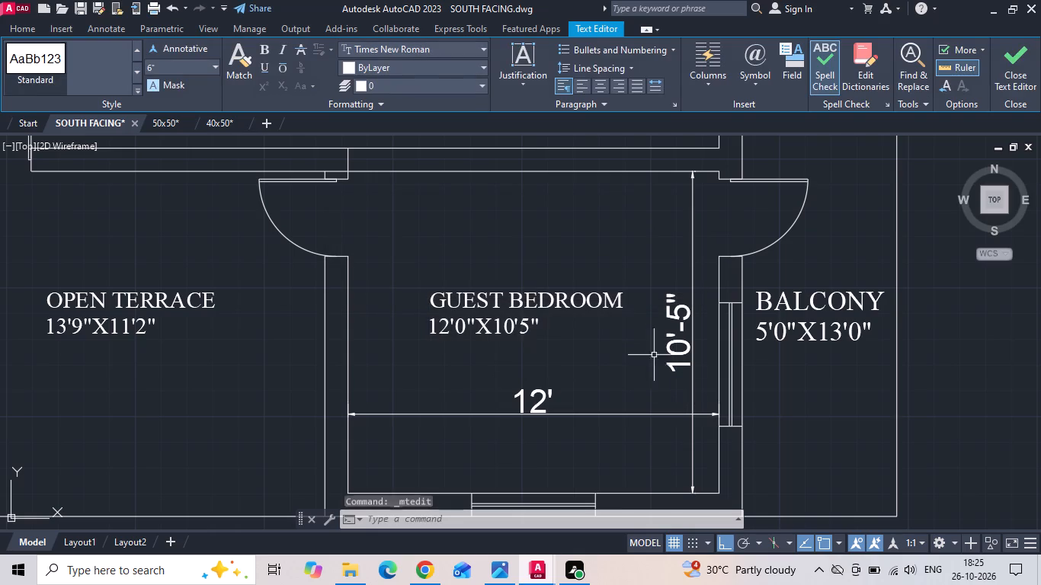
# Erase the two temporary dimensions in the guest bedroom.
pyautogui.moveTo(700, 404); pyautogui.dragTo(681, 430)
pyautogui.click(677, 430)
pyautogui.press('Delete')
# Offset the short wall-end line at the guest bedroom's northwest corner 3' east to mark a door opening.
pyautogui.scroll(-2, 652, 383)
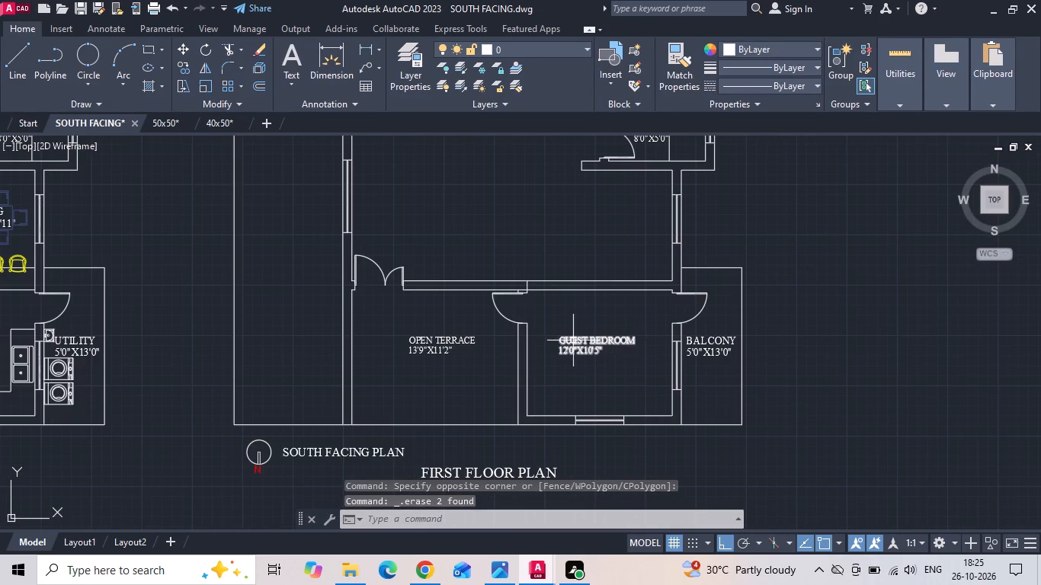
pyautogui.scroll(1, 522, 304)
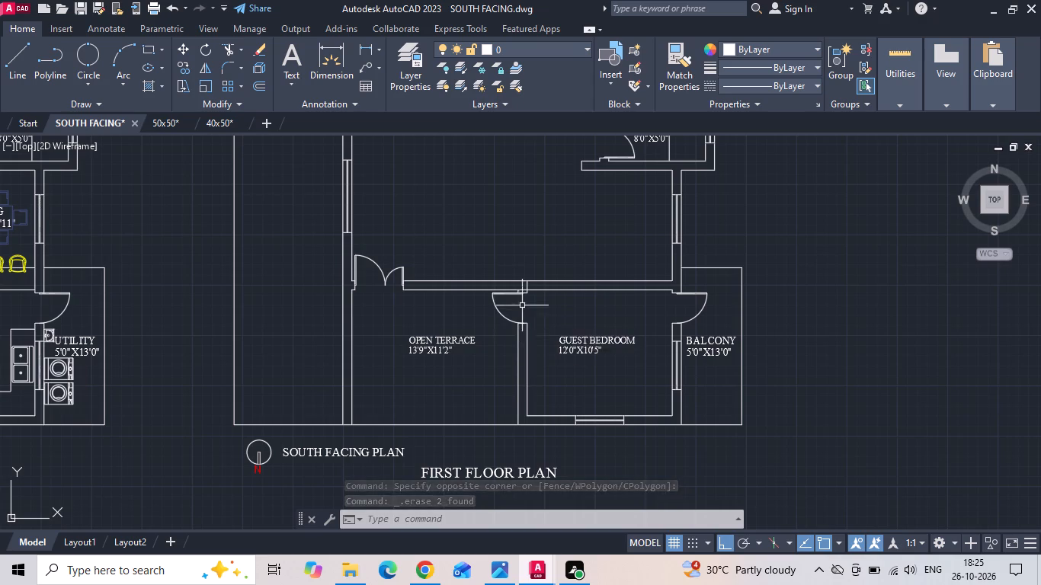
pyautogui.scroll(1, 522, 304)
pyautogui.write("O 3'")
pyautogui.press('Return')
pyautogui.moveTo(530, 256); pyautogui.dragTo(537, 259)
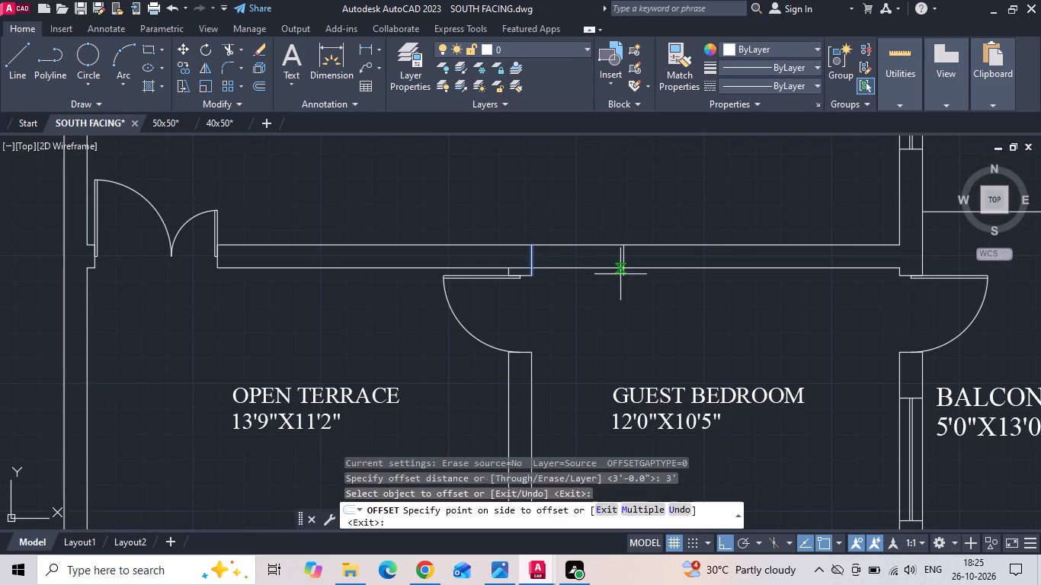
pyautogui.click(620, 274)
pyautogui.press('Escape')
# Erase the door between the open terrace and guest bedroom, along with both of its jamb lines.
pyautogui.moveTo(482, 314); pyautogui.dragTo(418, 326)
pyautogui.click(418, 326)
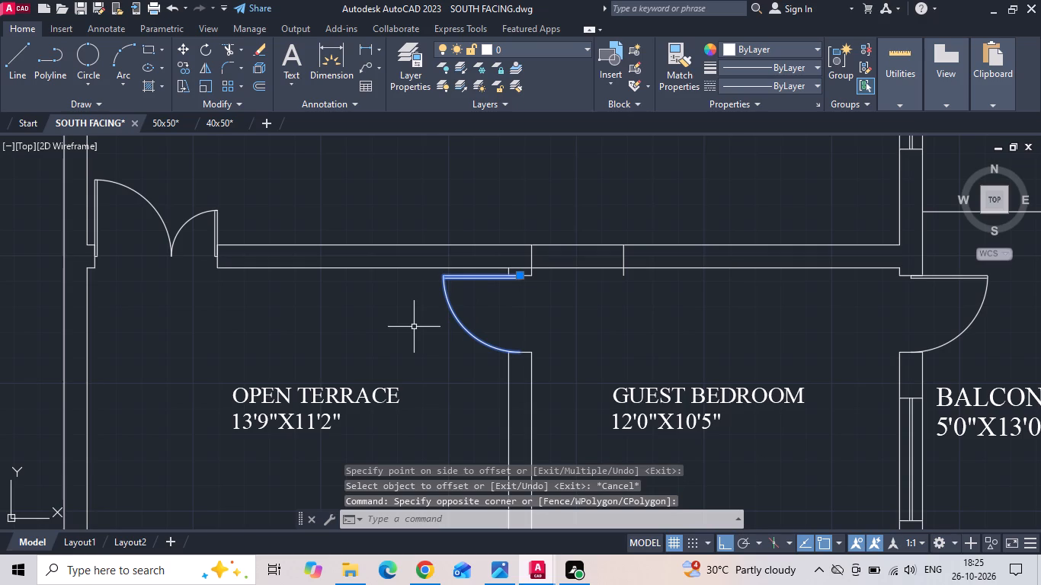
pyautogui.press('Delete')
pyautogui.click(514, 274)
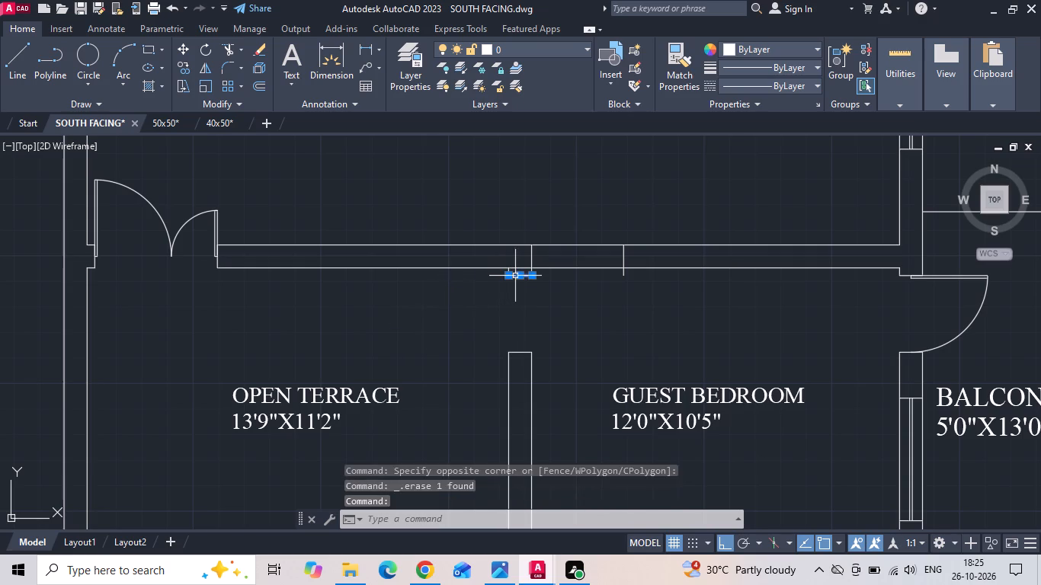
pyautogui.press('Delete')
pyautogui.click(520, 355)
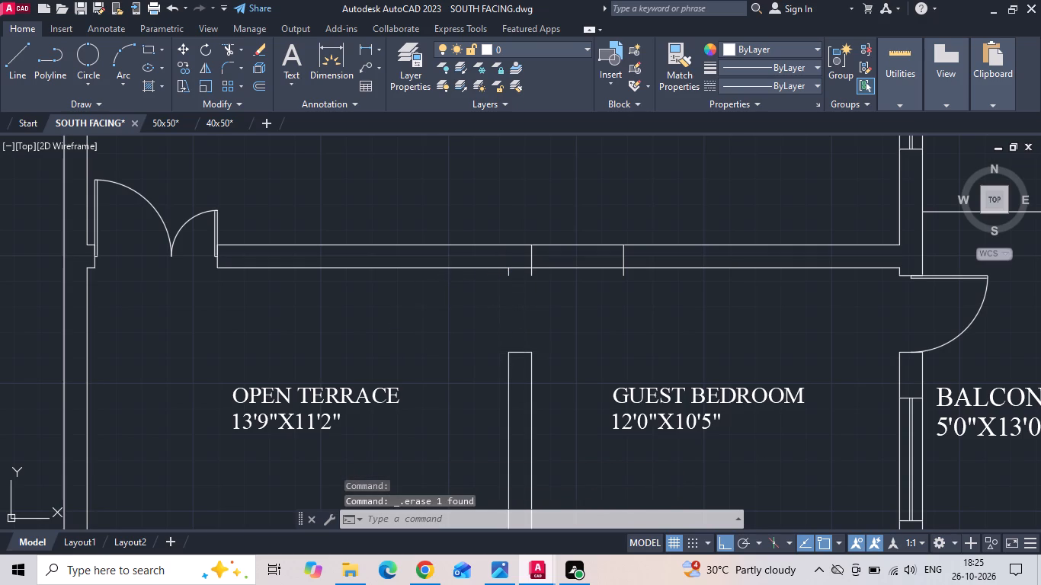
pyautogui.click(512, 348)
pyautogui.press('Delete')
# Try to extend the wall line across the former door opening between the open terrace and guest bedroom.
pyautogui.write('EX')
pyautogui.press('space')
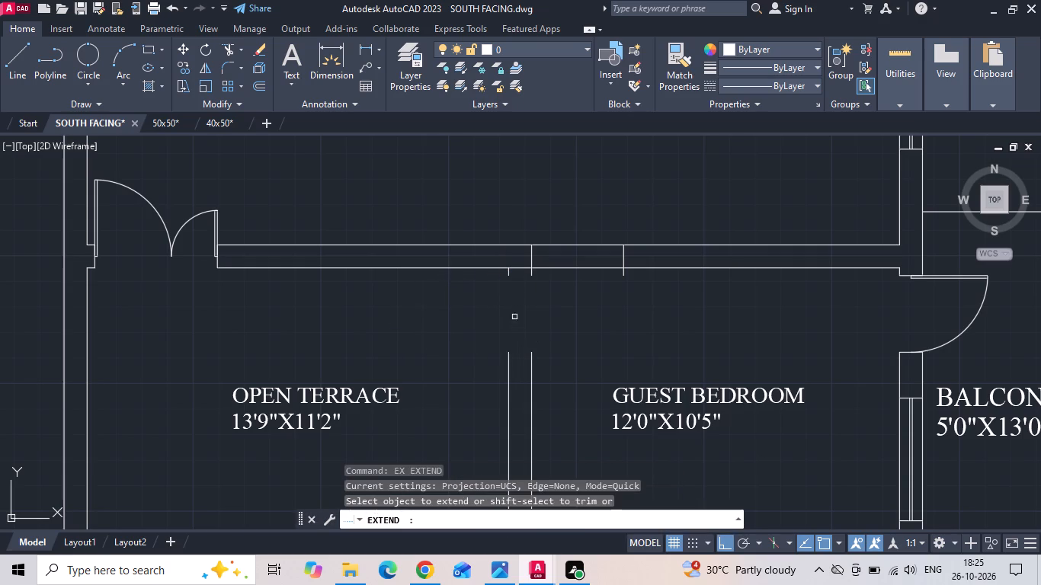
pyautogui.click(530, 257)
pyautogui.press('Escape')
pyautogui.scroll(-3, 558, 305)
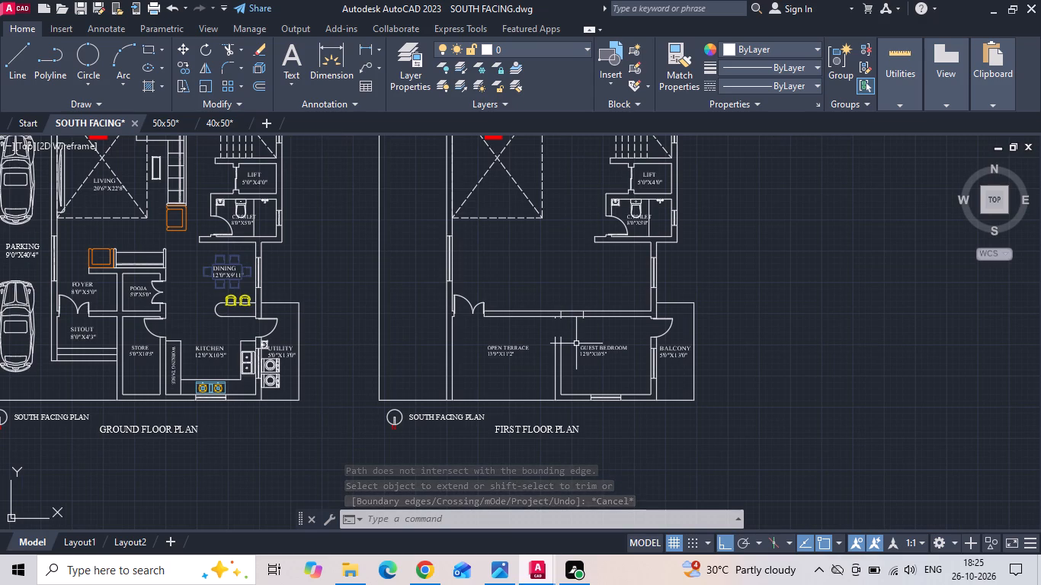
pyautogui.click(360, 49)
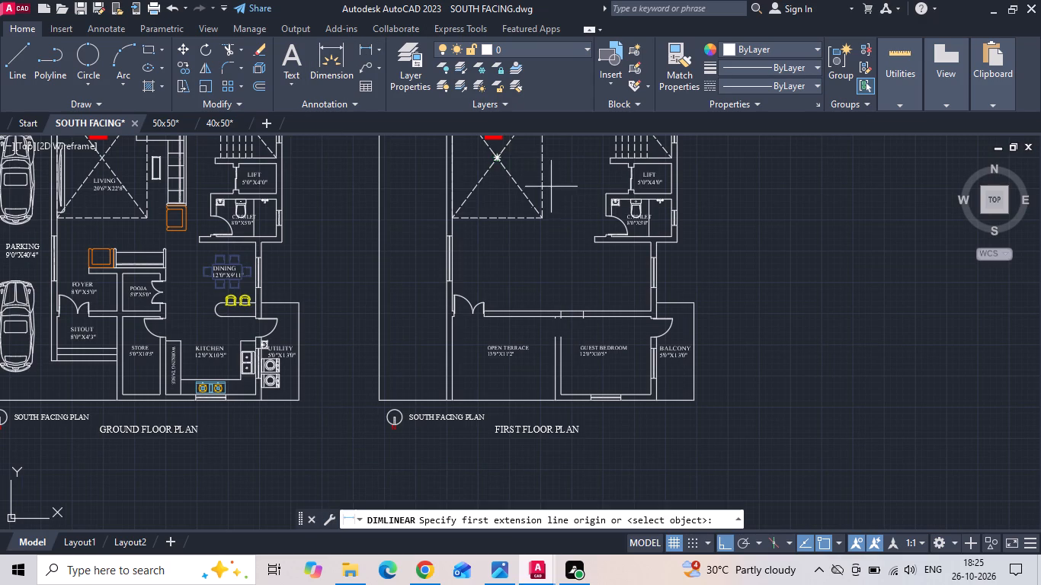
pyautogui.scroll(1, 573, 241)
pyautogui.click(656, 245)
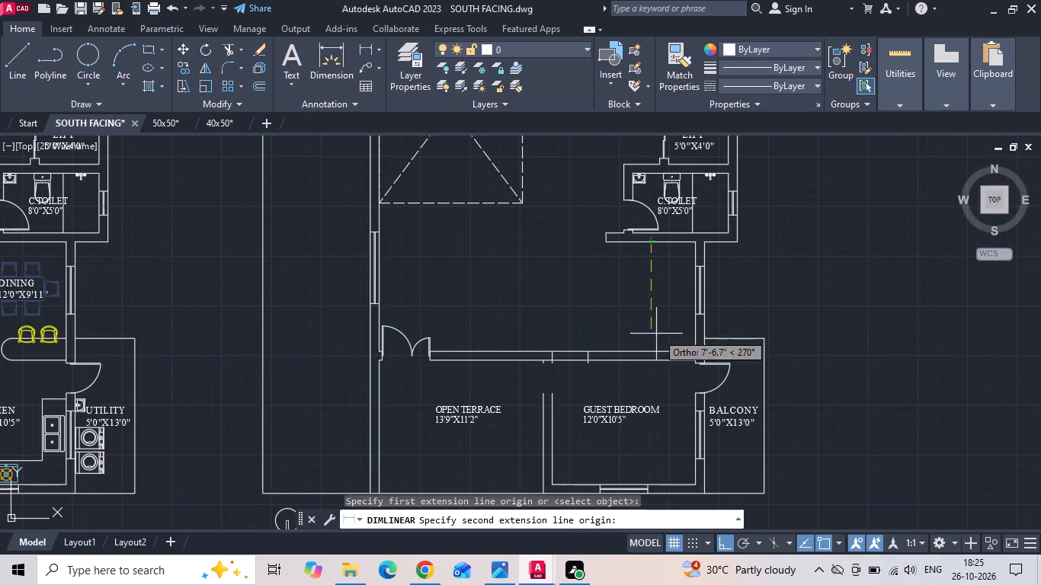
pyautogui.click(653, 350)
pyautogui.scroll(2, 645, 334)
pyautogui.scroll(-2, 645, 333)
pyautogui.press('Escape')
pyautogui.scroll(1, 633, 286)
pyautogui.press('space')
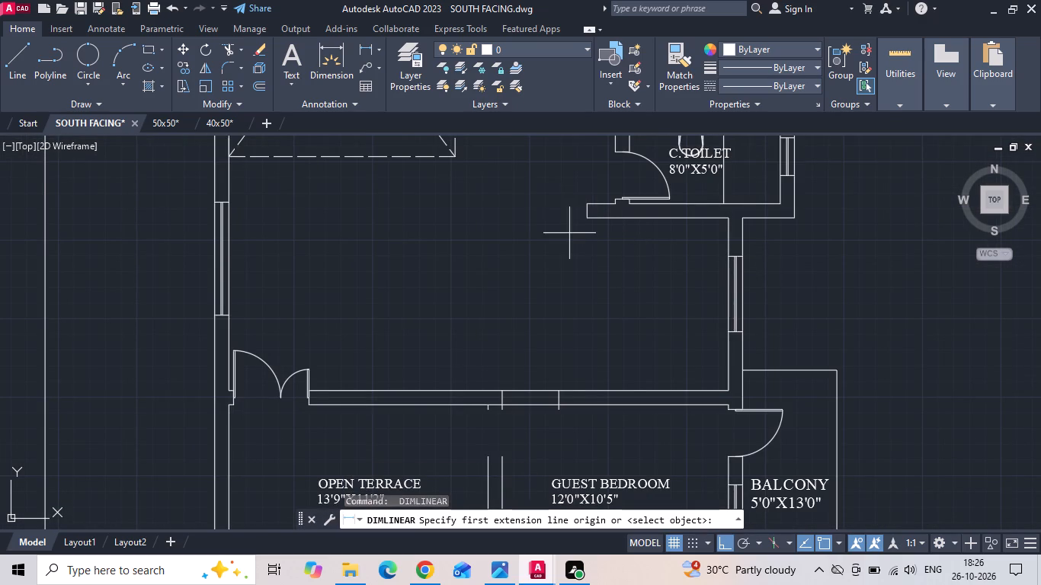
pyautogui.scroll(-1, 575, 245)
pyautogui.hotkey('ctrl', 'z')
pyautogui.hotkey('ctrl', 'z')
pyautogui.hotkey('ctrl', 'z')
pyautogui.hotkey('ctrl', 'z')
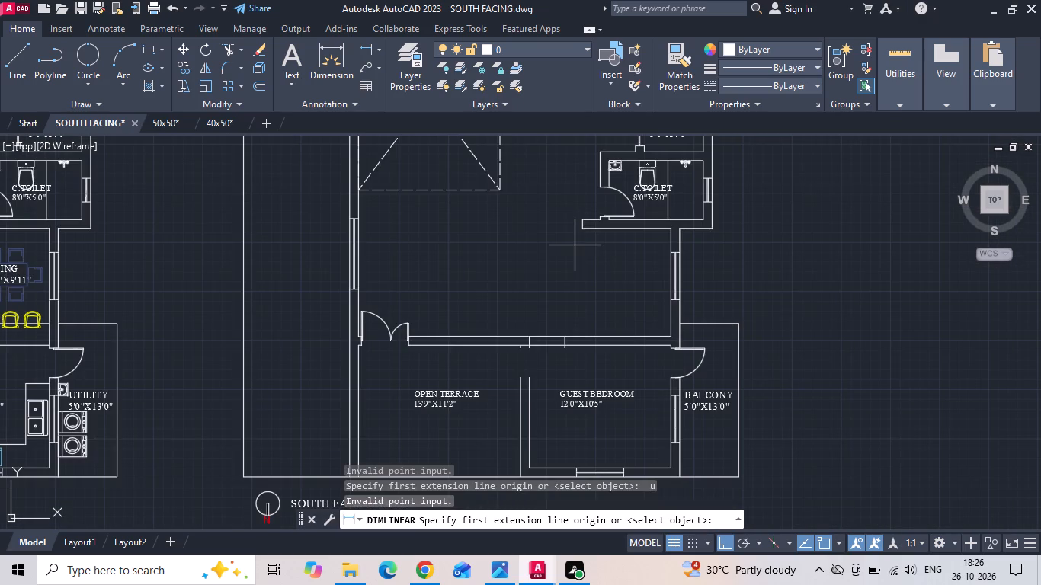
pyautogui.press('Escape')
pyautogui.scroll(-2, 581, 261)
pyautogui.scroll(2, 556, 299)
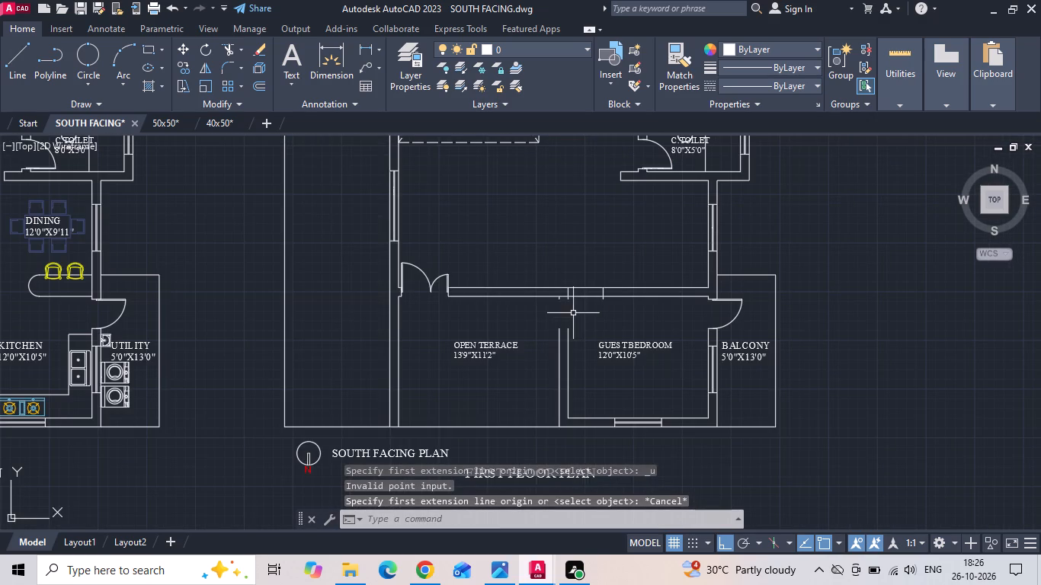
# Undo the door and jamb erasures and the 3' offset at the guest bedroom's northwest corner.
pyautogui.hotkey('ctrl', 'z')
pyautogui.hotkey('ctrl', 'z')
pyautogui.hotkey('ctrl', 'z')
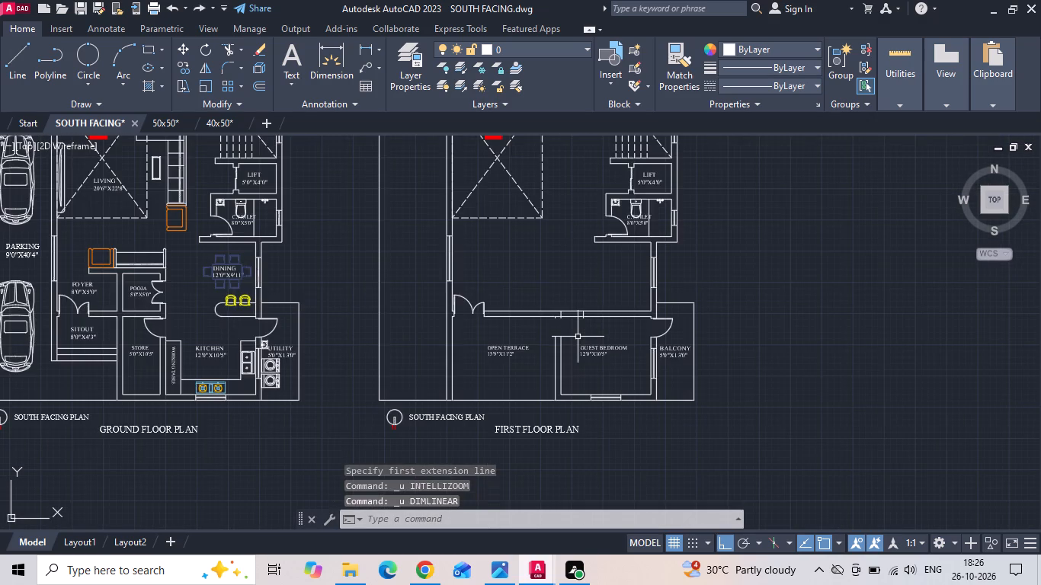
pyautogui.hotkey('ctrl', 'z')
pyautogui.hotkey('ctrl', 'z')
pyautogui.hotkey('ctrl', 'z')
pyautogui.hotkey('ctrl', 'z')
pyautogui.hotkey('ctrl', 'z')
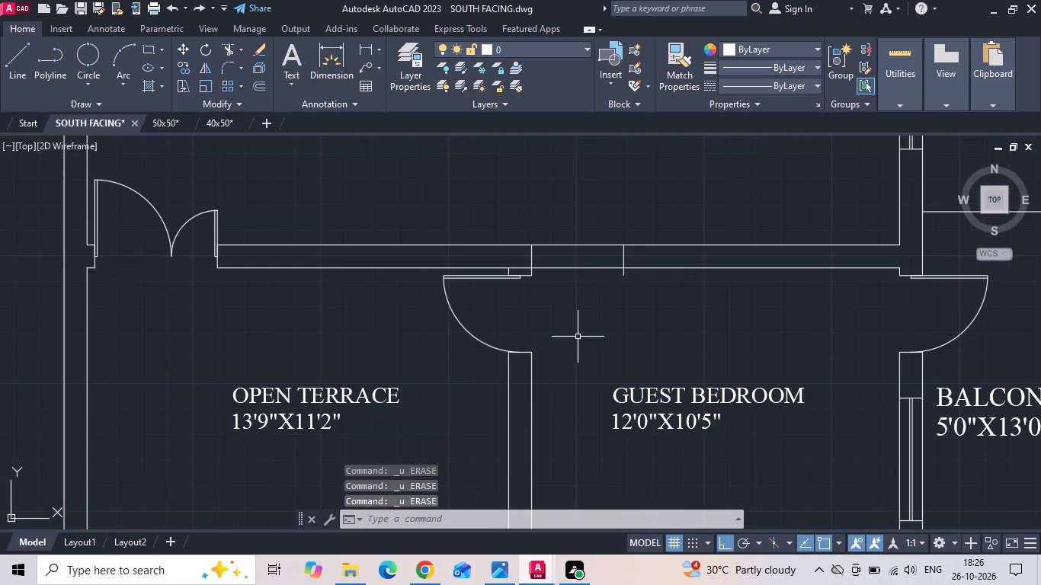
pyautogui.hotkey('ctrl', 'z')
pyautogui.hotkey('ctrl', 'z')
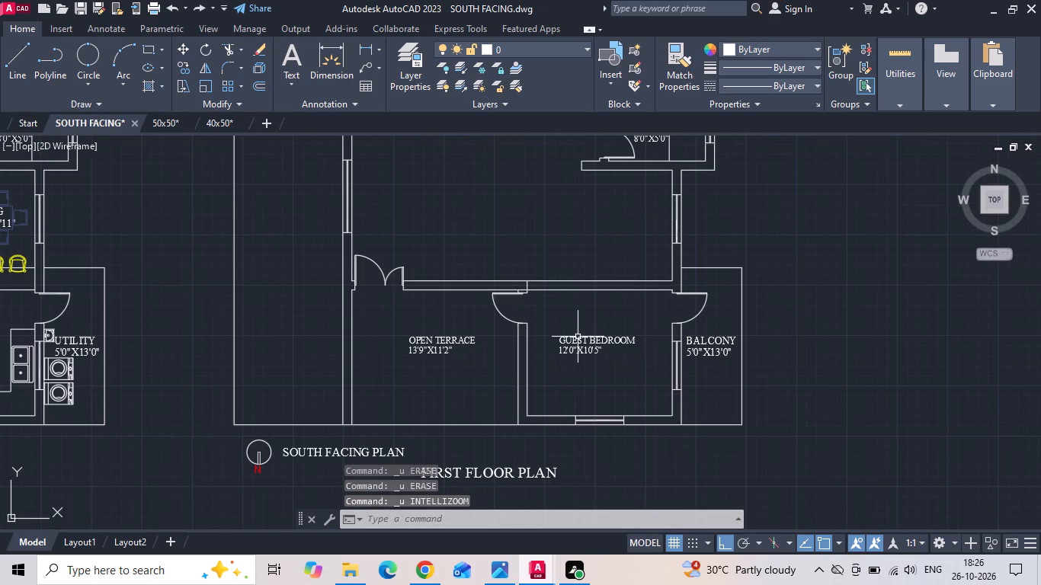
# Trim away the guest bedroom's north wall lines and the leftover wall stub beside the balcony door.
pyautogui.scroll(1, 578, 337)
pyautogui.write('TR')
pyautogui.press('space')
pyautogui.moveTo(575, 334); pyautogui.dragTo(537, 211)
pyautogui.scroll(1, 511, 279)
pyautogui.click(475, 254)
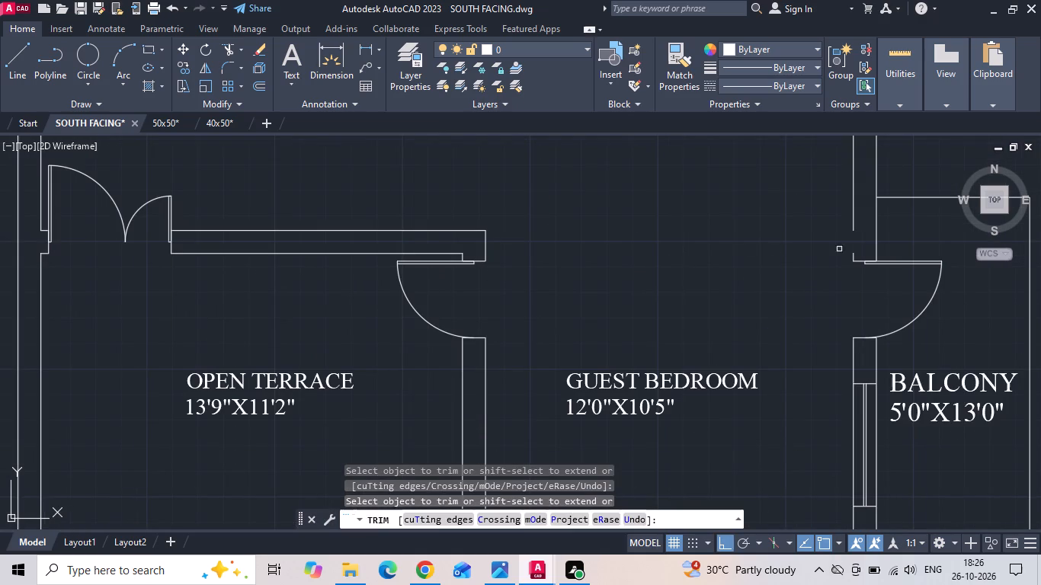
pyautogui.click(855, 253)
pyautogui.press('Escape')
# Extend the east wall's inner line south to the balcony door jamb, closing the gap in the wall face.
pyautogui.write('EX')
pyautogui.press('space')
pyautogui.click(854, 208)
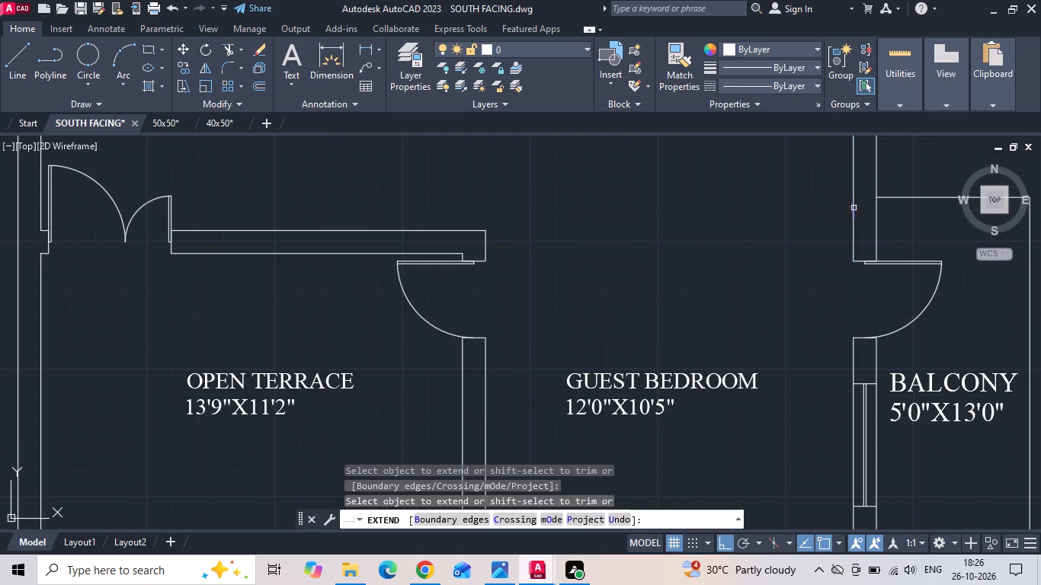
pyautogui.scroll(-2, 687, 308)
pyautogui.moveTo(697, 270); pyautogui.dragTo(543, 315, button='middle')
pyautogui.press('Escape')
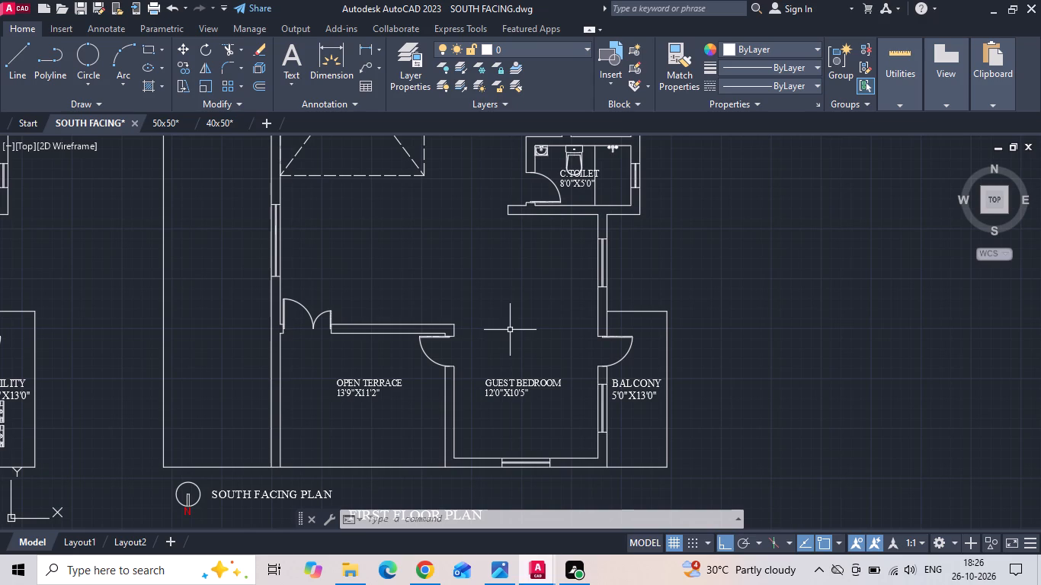
# Erase the entire reworked first floor plan with its labels and title.
pyautogui.scroll(-4, 570, 359)
pyautogui.moveTo(645, 182); pyautogui.dragTo(620, 207)
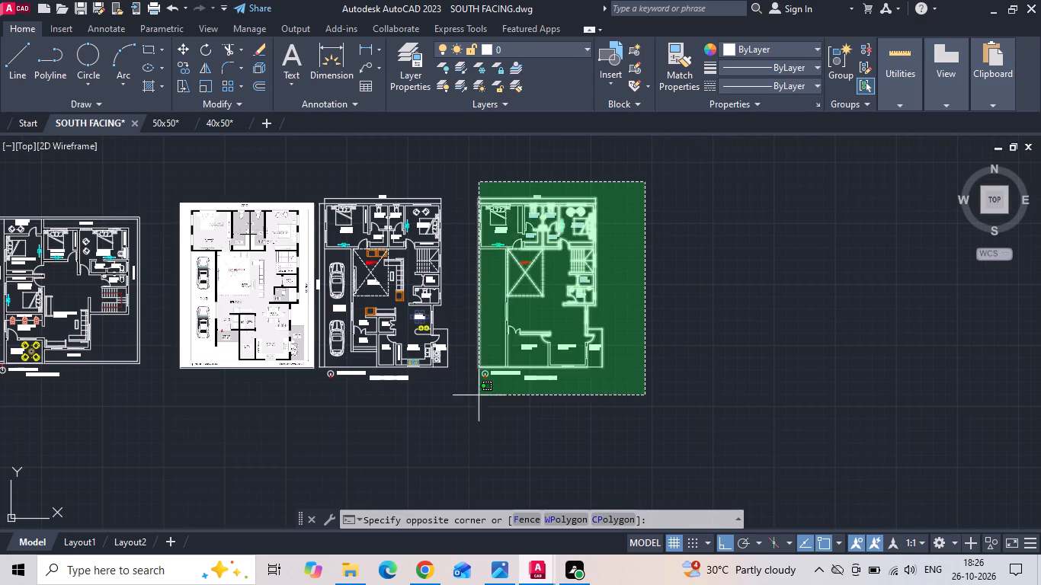
pyautogui.click(458, 417)
pyautogui.press('Delete')
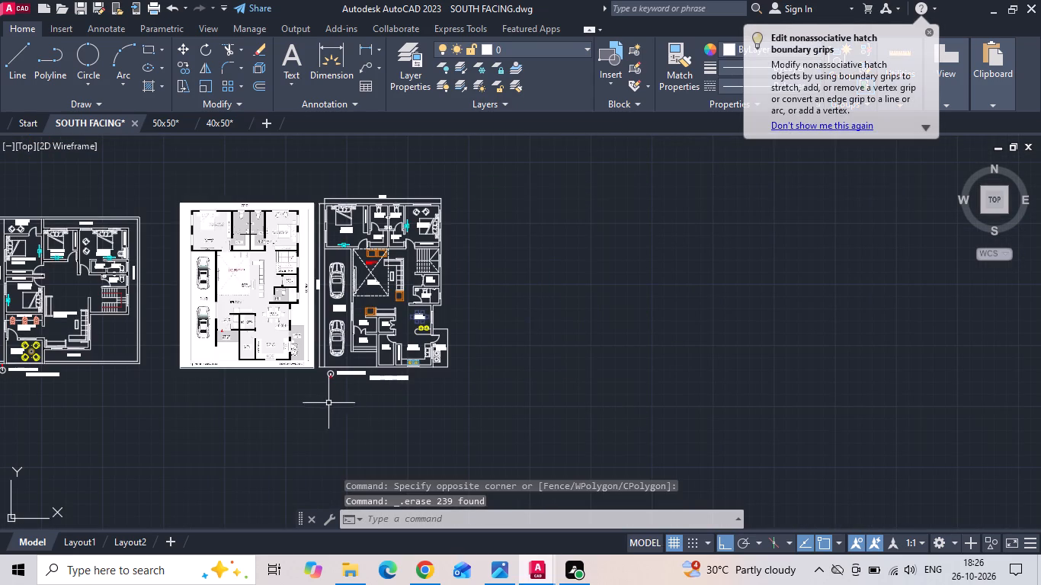
# Copy the complete ground floor plan with its labels and title about 57' east into the cleared area.
pyautogui.click(316, 387)
pyautogui.click(479, 183)
pyautogui.rightClick(479, 183)
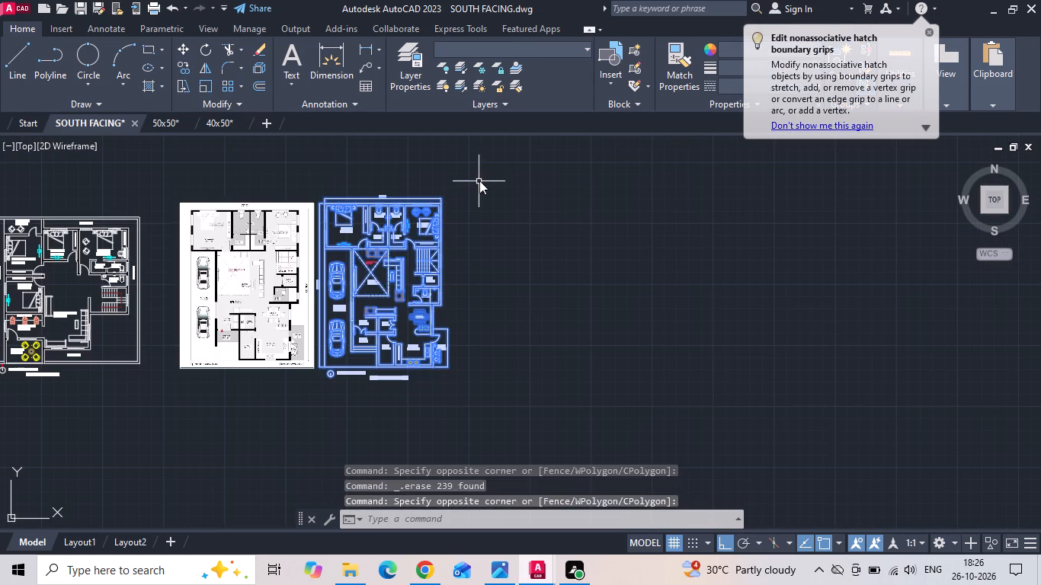
pyautogui.click(515, 306)
pyautogui.moveTo(542, 312); pyautogui.dragTo(665, 312)
pyautogui.click(709, 313)
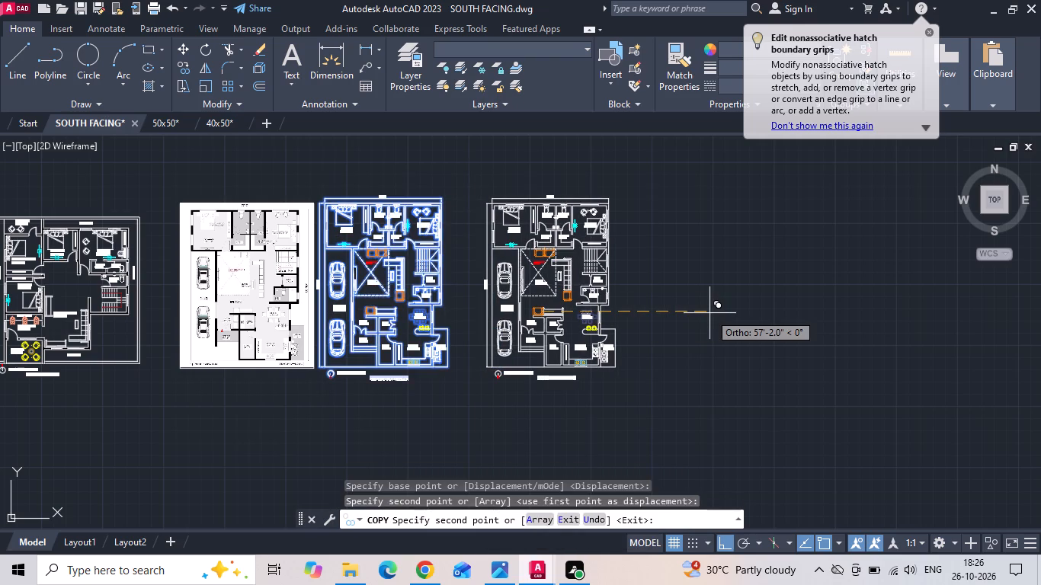
# Erase the reference floor plan image lying just west of the ground floor plan.
pyautogui.press('Escape')
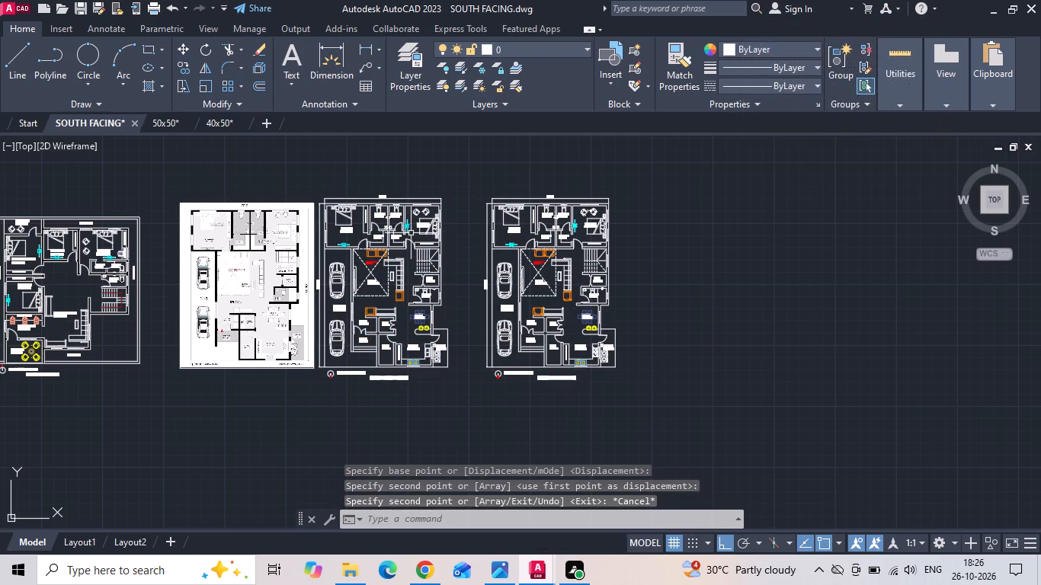
pyautogui.moveTo(278, 195); pyautogui.dragTo(158, 333)
pyautogui.click(155, 334)
pyautogui.press('Delete')
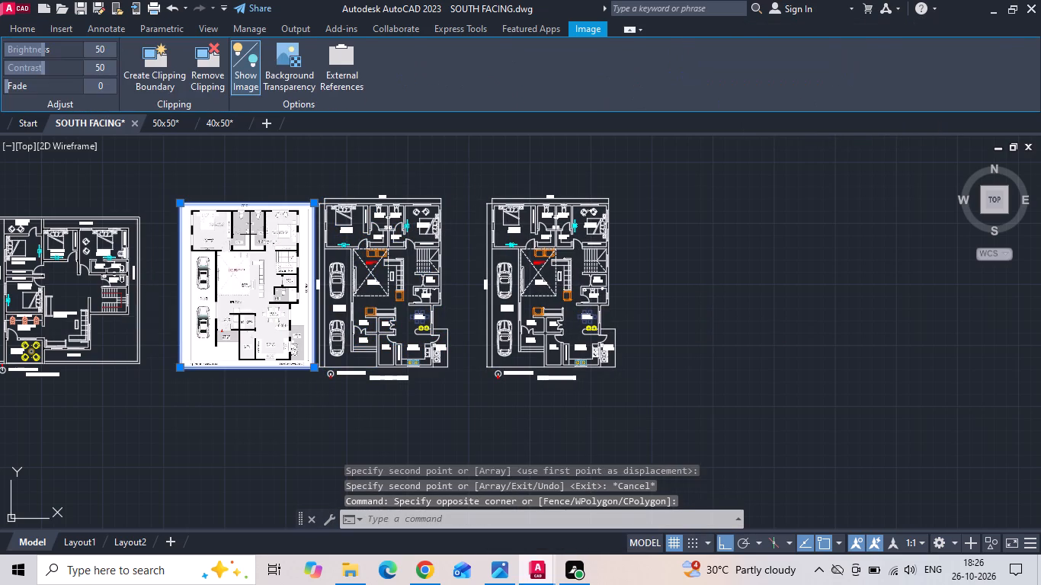
# Erase the two older plans farther west, together with their labels and titles.
pyautogui.scroll(-1, 283, 318)
pyautogui.moveTo(254, 235); pyautogui.dragTo(311, 231, button='middle')
pyautogui.moveTo(299, 223); pyautogui.dragTo(285, 238)
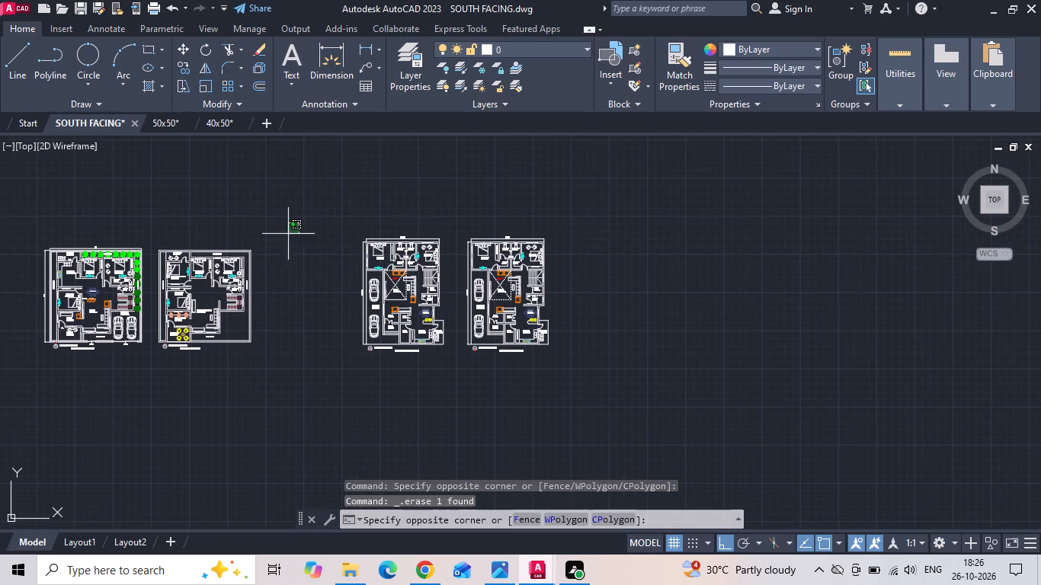
pyautogui.moveTo(285, 238); pyautogui.dragTo(229, 296)
pyautogui.click(21, 404)
pyautogui.press('Delete')
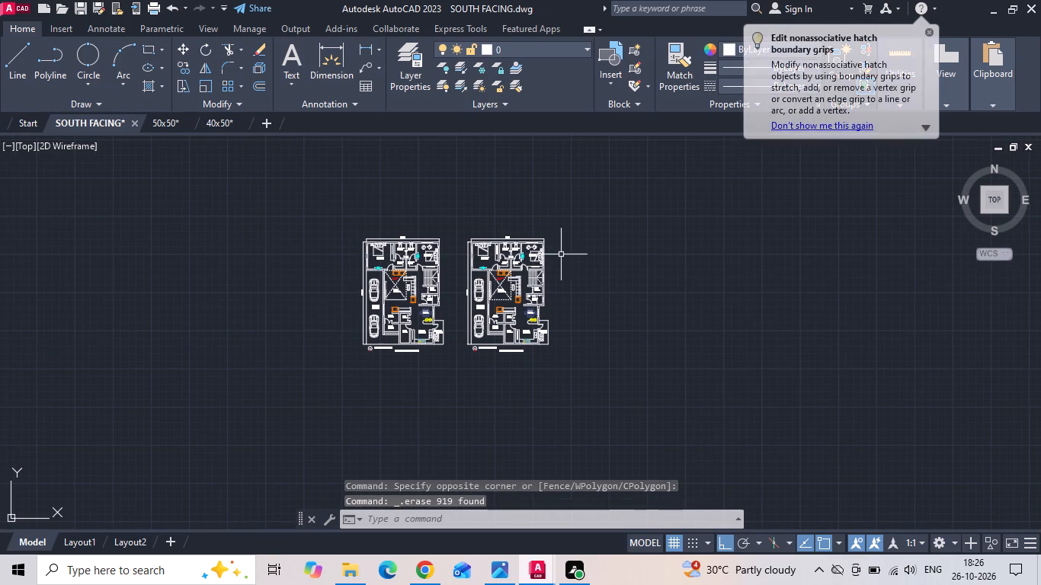
# Erase the bed, both bedside tables and the labelled wardrobe from the copied plan's 14'0"X14'0" bedroom.
pyautogui.scroll(2, 580, 254)
pyautogui.scroll(2, 370, 259)
pyautogui.moveTo(322, 219); pyautogui.dragTo(290, 225)
pyautogui.click(280, 229)
pyautogui.press('Delete')
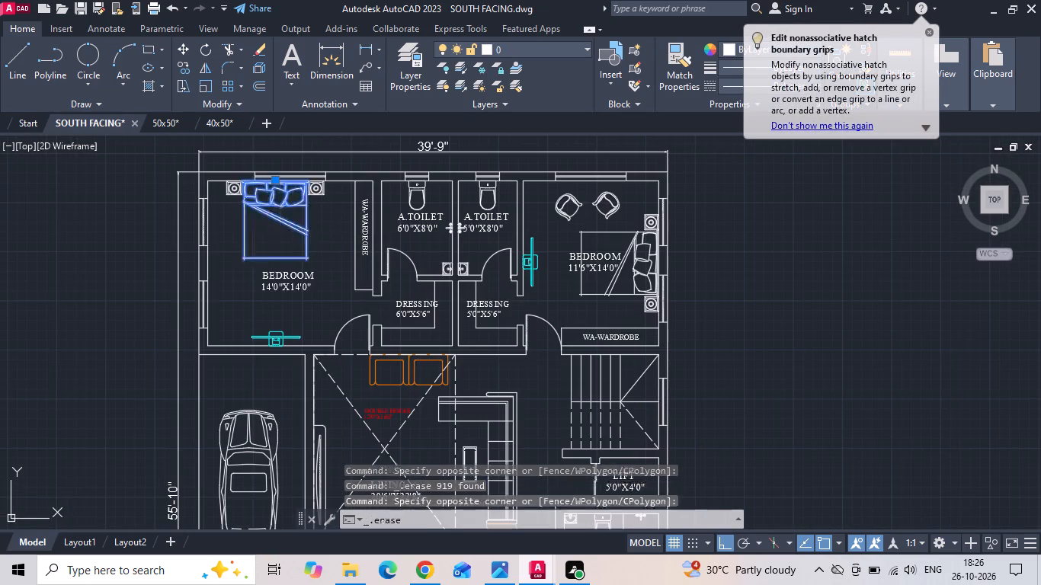
pyautogui.scroll(2, 303, 187)
pyautogui.click(372, 197)
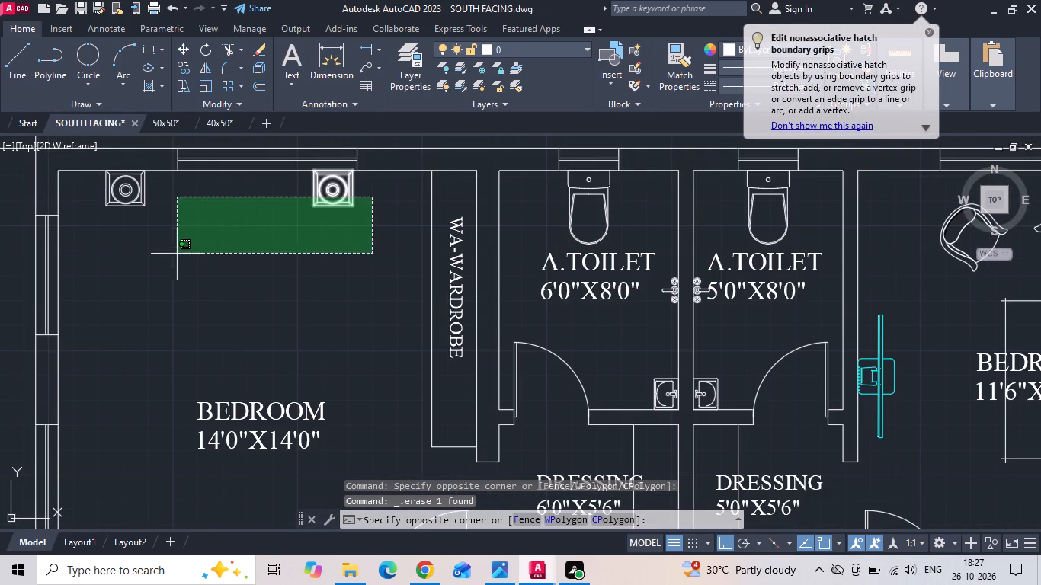
pyautogui.click(139, 264)
pyautogui.press('Delete')
pyautogui.moveTo(460, 204); pyautogui.dragTo(439, 254)
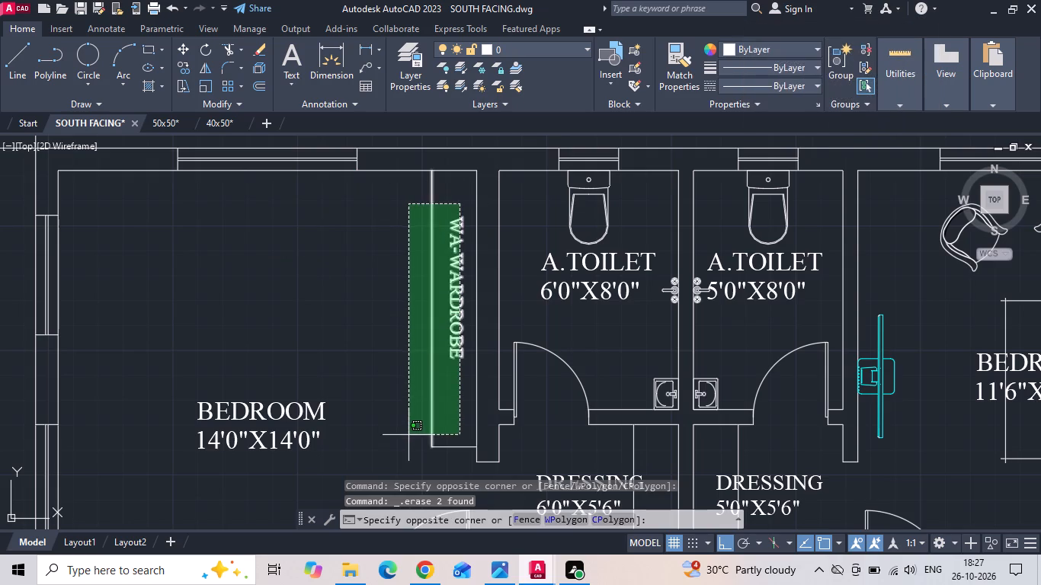
pyautogui.click(405, 453)
pyautogui.press('Delete')
# Erase the TV unit, chairs, bed, bedside tables and labelled wardrobe from the copied plan's 11'6"X14'0" bedroom.
pyautogui.moveTo(609, 307); pyautogui.dragTo(476, 215, button='middle')
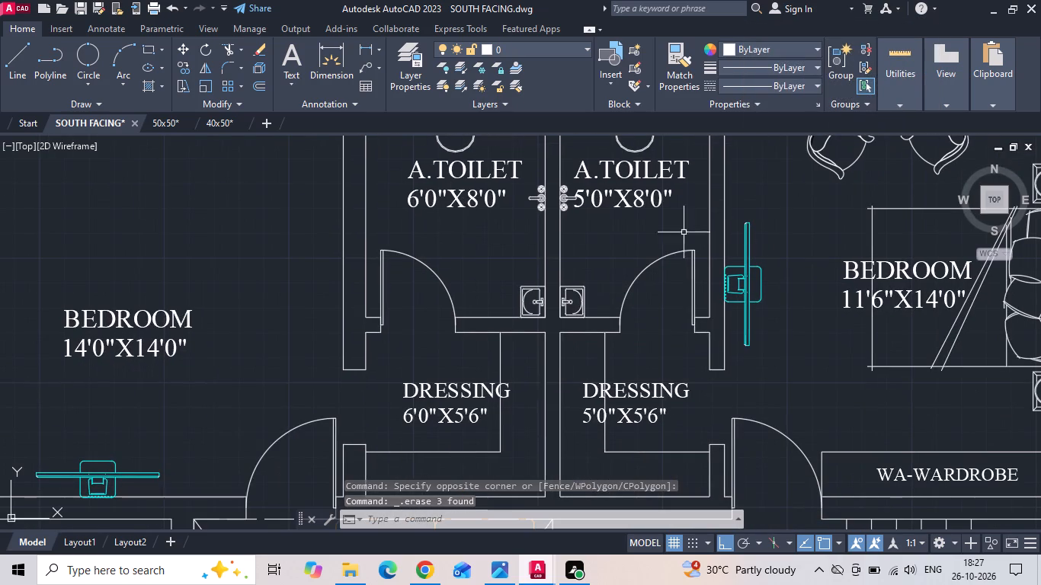
pyautogui.click(749, 272)
pyautogui.press('Delete')
pyautogui.moveTo(667, 308); pyautogui.dragTo(527, 313, button='middle')
pyautogui.scroll(-1, 526, 313)
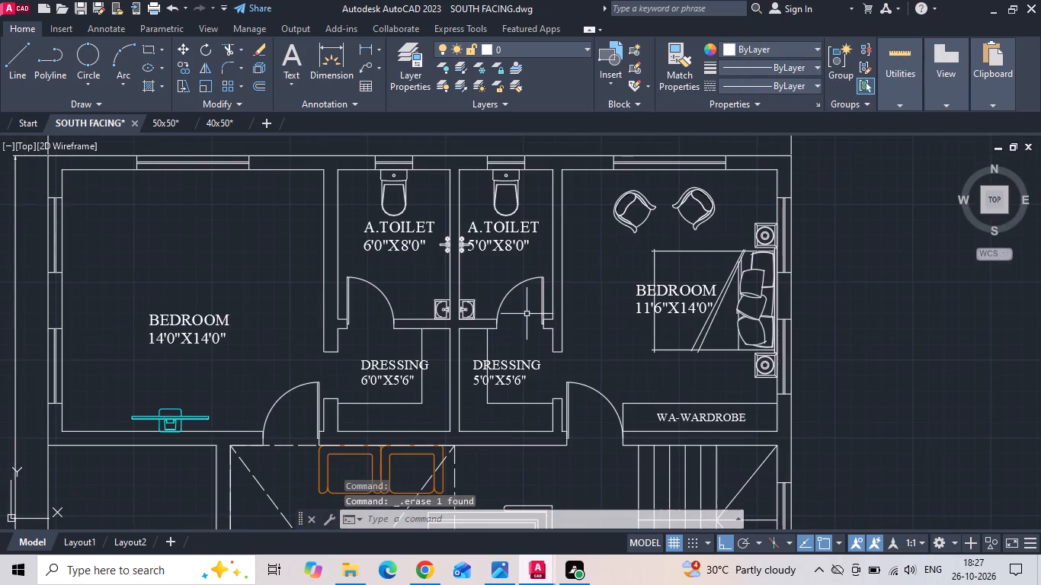
pyautogui.moveTo(767, 184); pyautogui.dragTo(761, 198)
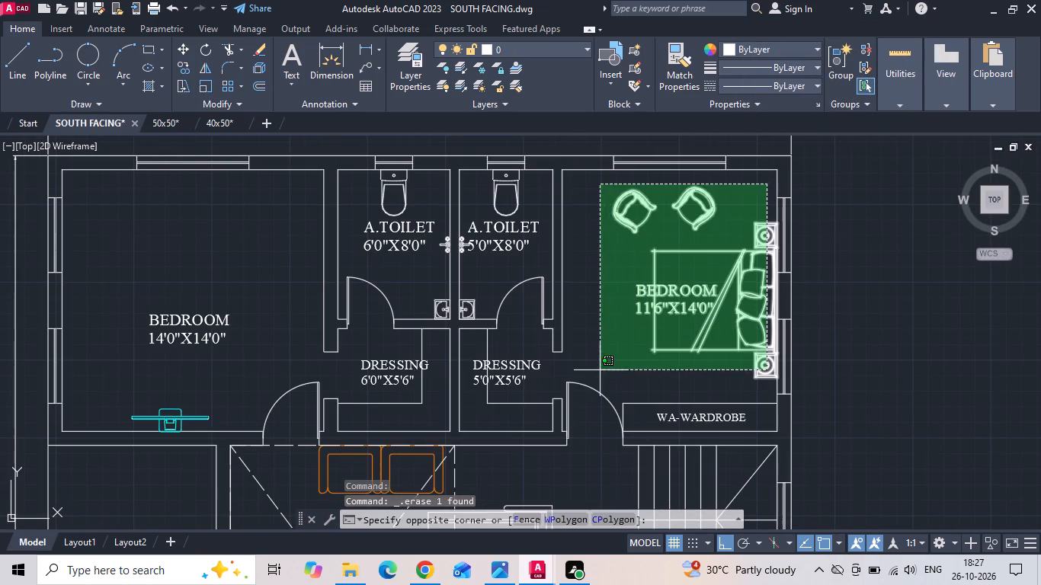
pyautogui.click(614, 257)
pyautogui.press('Delete')
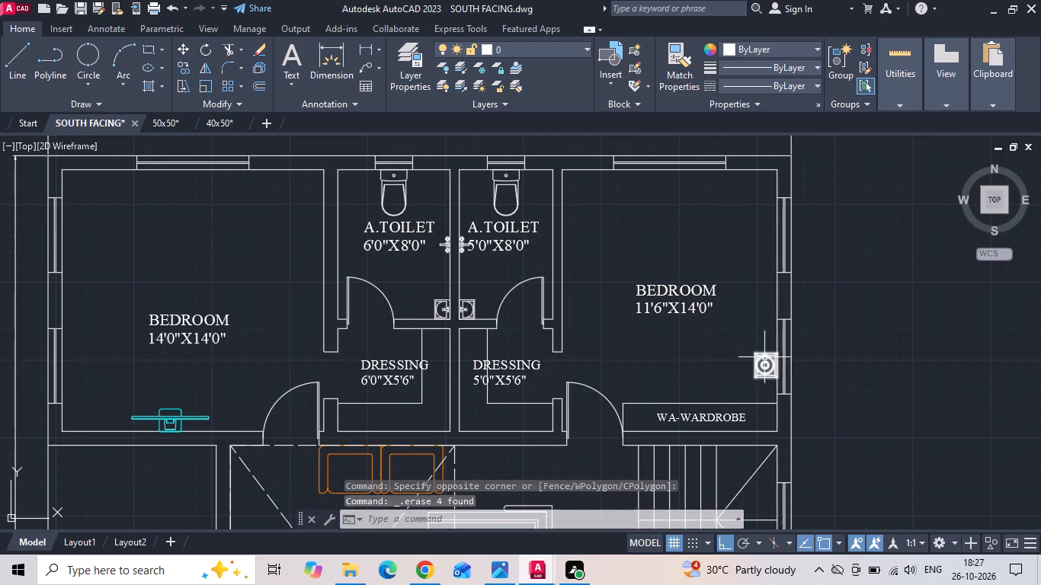
pyautogui.click(764, 357)
pyautogui.press('Delete')
pyautogui.moveTo(716, 394); pyautogui.dragTo(690, 404)
pyautogui.click(658, 417)
pyautogui.press('Delete')
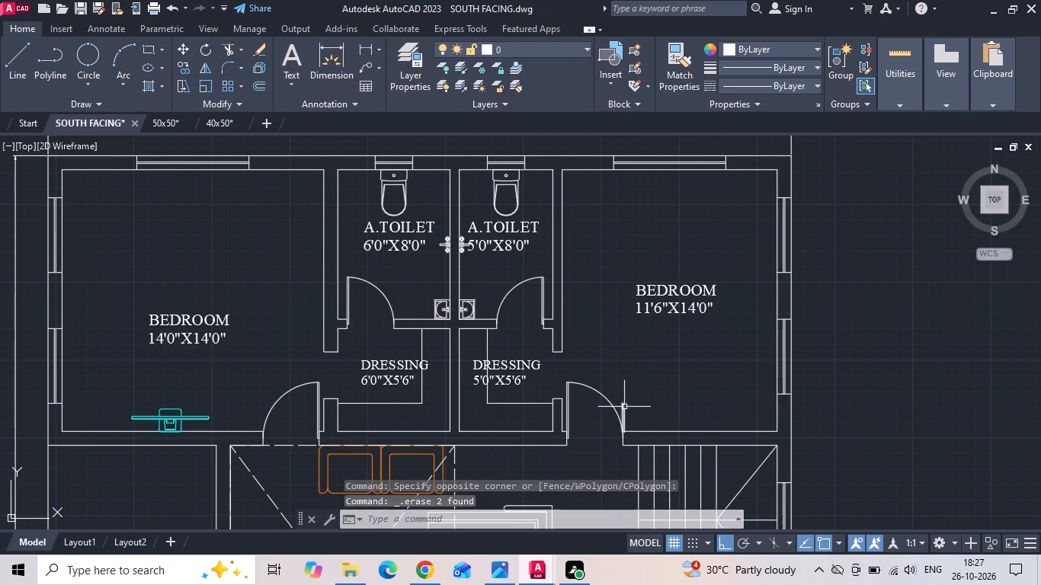
pyautogui.click(623, 407)
pyautogui.press('Delete')
# Erase the wardrobe outlines inside both dressing rooms, keeping the room labels.
pyautogui.scroll(-1, 647, 230)
pyautogui.scroll(2, 556, 321)
pyautogui.moveTo(565, 351); pyautogui.dragTo(556, 364)
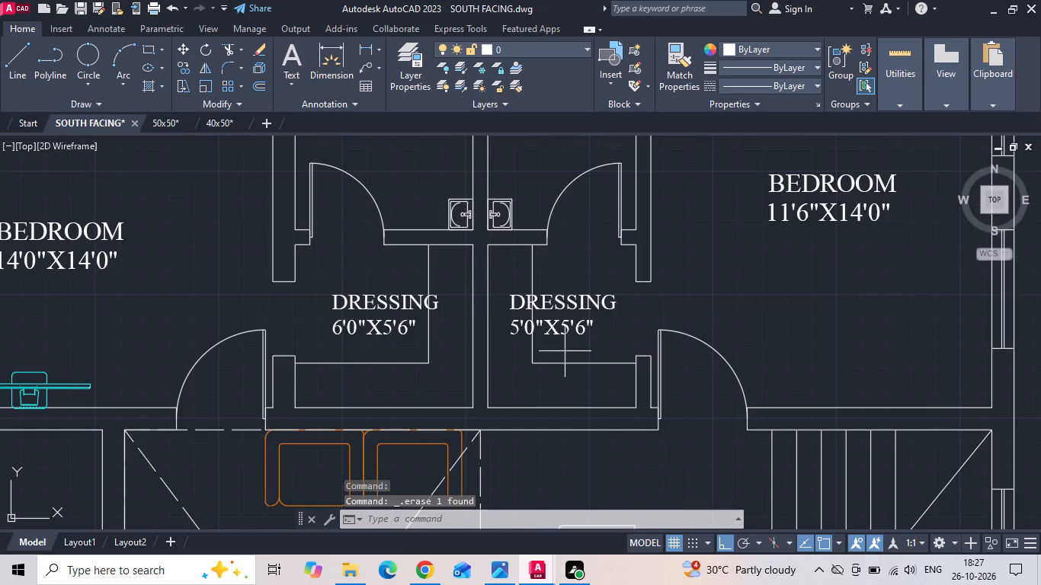
pyautogui.moveTo(556, 364); pyautogui.dragTo(550, 367)
pyautogui.click(540, 376)
pyautogui.press('Delete')
pyautogui.moveTo(543, 352); pyautogui.dragTo(491, 376)
pyautogui.click(491, 376)
pyautogui.press('Delete')
pyautogui.moveTo(363, 353); pyautogui.dragTo(344, 379)
pyautogui.click(344, 380)
pyautogui.press('Delete')
pyautogui.click(431, 353)
pyautogui.click(426, 355)
pyautogui.press('Delete')
# Erase the TV unit on the south wall of the 14'0"X14'0" bedroom.
pyautogui.scroll(-2, 575, 190)
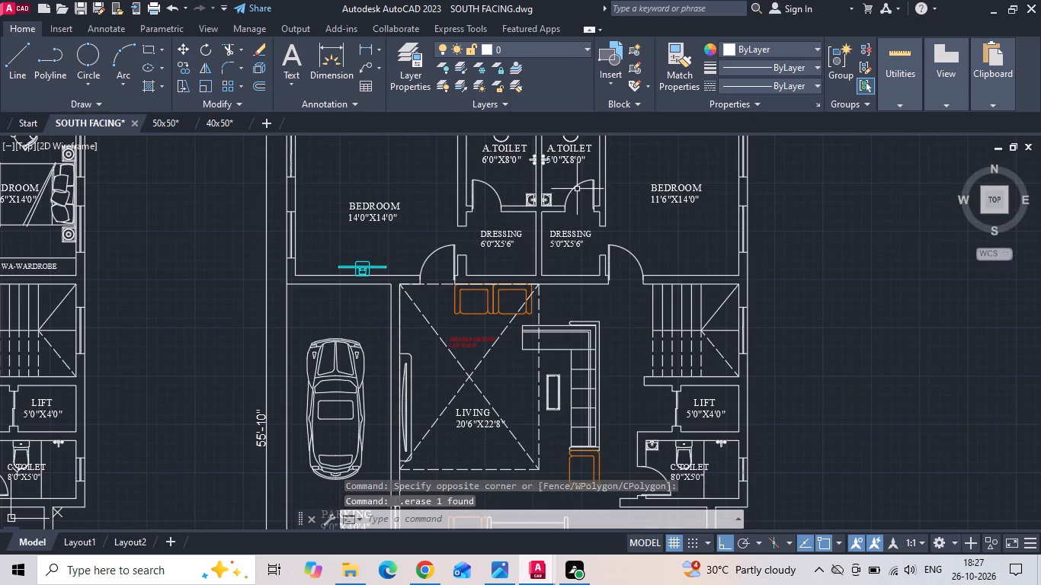
pyautogui.click(368, 270)
pyautogui.press('Delete')
# Erase both cars from the parking area of the copied plan.
pyautogui.moveTo(356, 340); pyautogui.dragTo(355, 275, button='middle')
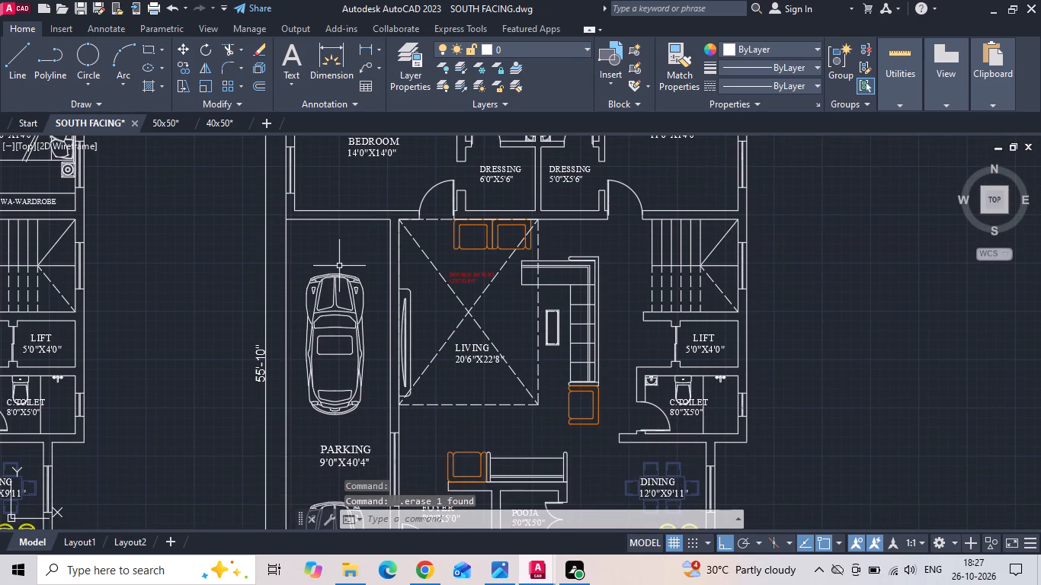
pyautogui.moveTo(339, 266); pyautogui.dragTo(338, 273)
pyautogui.click(312, 328)
pyautogui.press('Delete')
pyautogui.scroll(-1, 338, 277)
pyautogui.click(325, 444)
pyautogui.press('Delete')
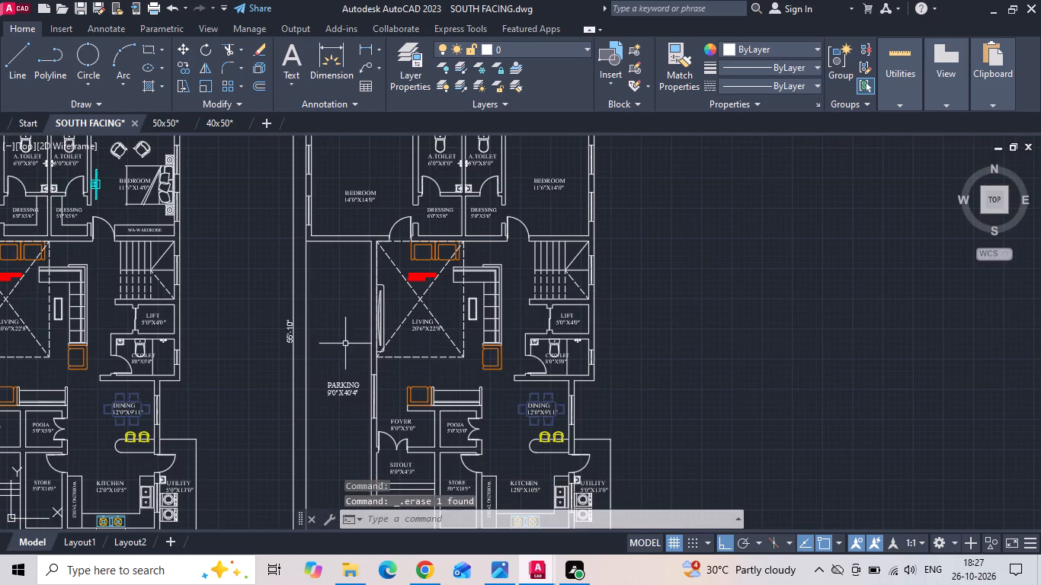
# Erase the living room's TV unit on the west wall and the two orange armchairs on the north side.
pyautogui.scroll(2, 360, 274)
pyautogui.moveTo(379, 280); pyautogui.dragTo(380, 300)
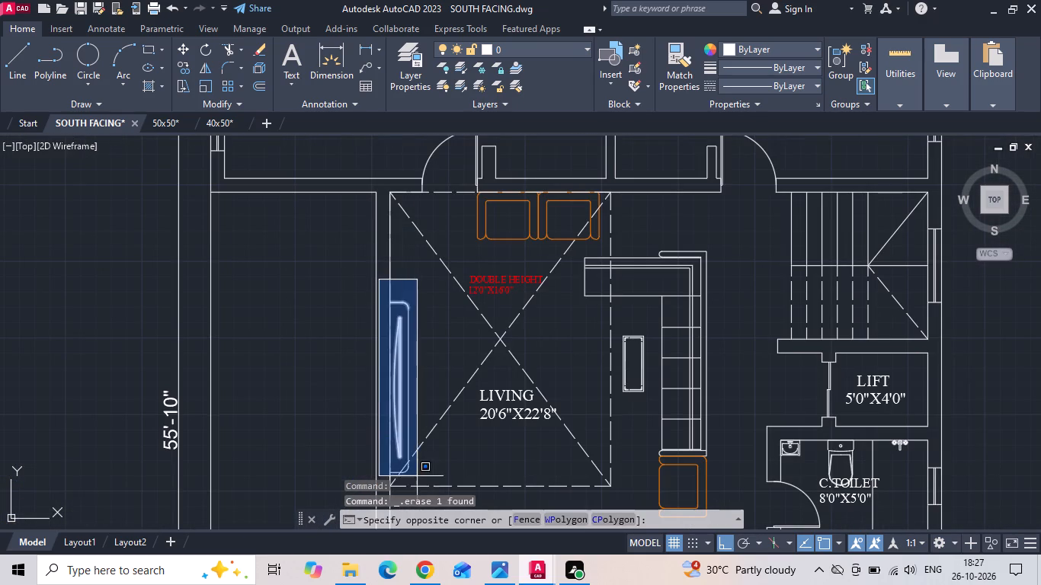
pyautogui.click(426, 490)
pyautogui.press('Delete')
pyautogui.moveTo(563, 216); pyautogui.dragTo(544, 216)
pyautogui.click(511, 221)
pyautogui.press('Delete')
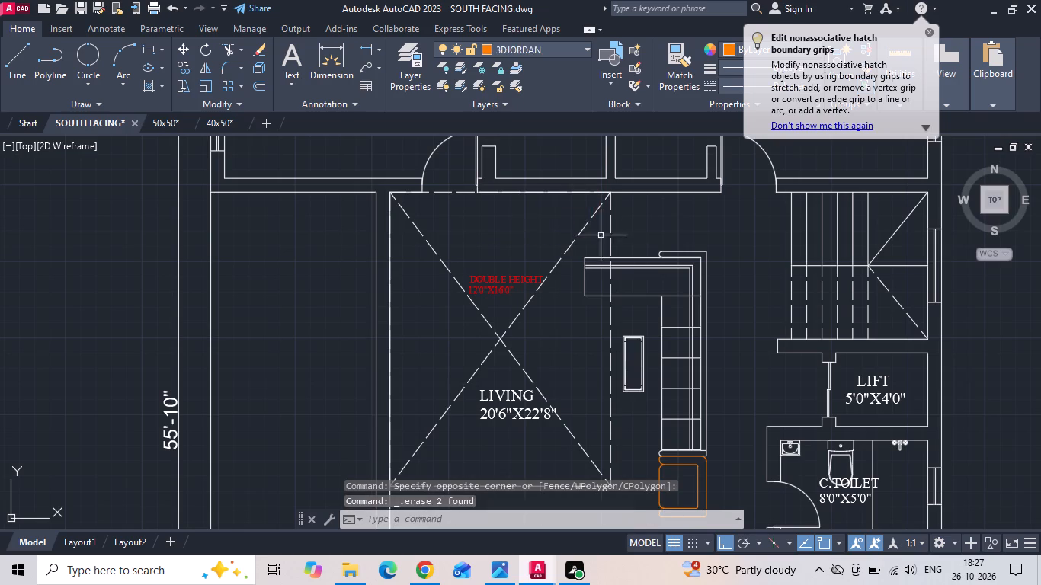
# Erase the living room's L-shaped sofa, the orange armchair at its south end and the coffee table.
pyautogui.moveTo(578, 255); pyautogui.dragTo(580, 270)
pyautogui.click(721, 306)
pyautogui.press('Delete')
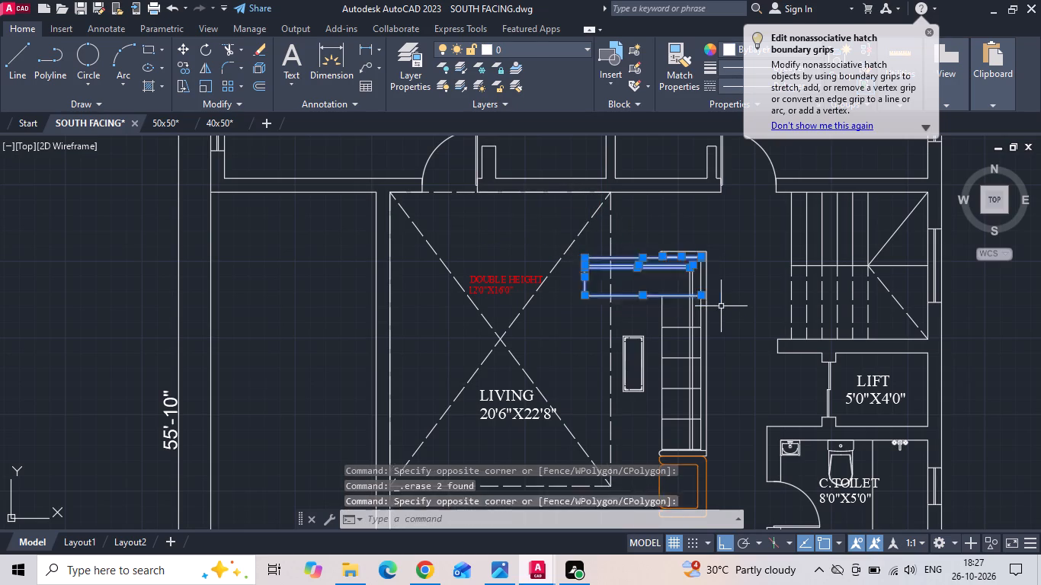
pyautogui.click(655, 241)
pyautogui.moveTo(701, 392); pyautogui.dragTo(710, 285, button='middle')
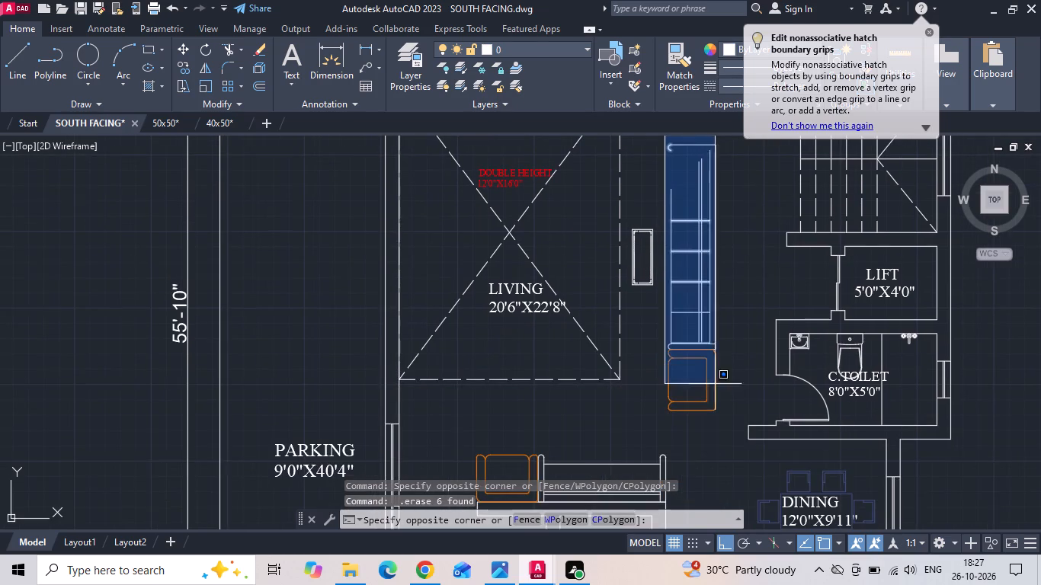
pyautogui.click(729, 424)
pyautogui.press('Delete')
pyautogui.click(643, 283)
pyautogui.press('Delete')
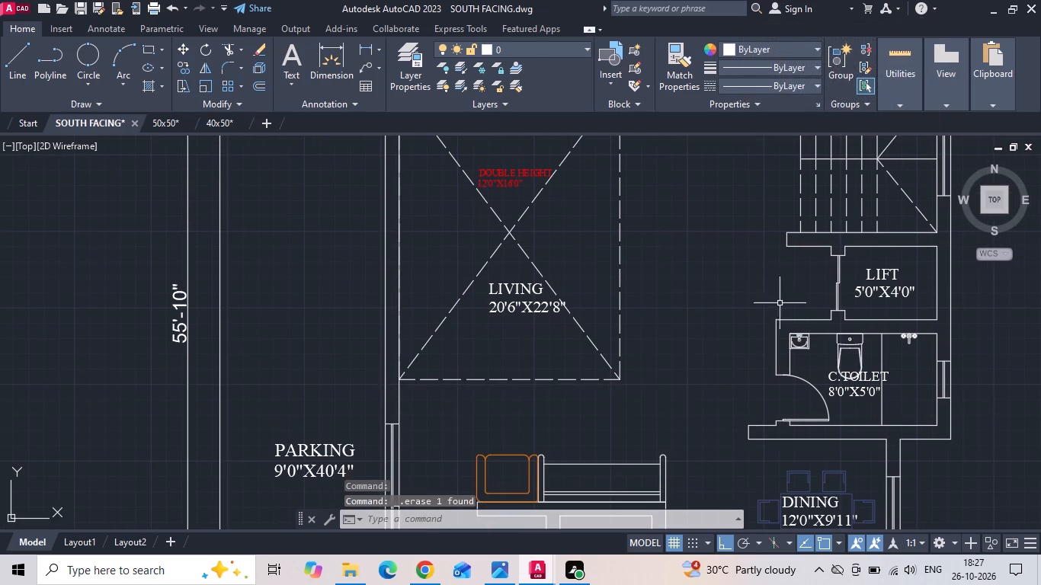
# Erase the WC, washbasin and shower fitting from the common toilet beside the lift.
pyautogui.click(844, 344)
pyautogui.click(798, 348)
pyautogui.press('Delete')
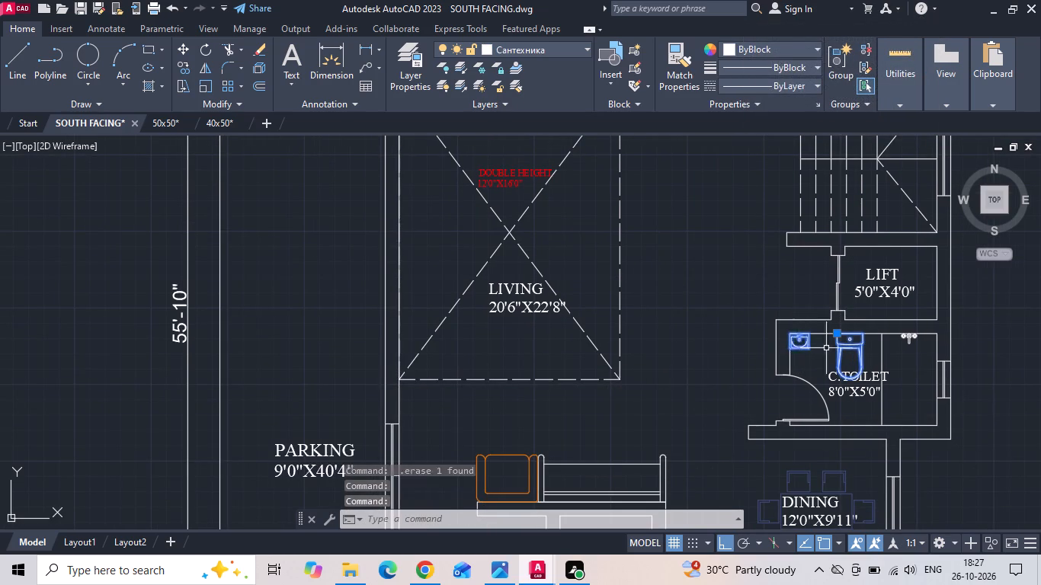
pyautogui.click(908, 344)
pyautogui.press('Delete')
# Erase the dining table and the chairs on its north, east and south sides, keeping the DINING label.
pyautogui.scroll(-2, 594, 197)
pyautogui.scroll(1, 633, 333)
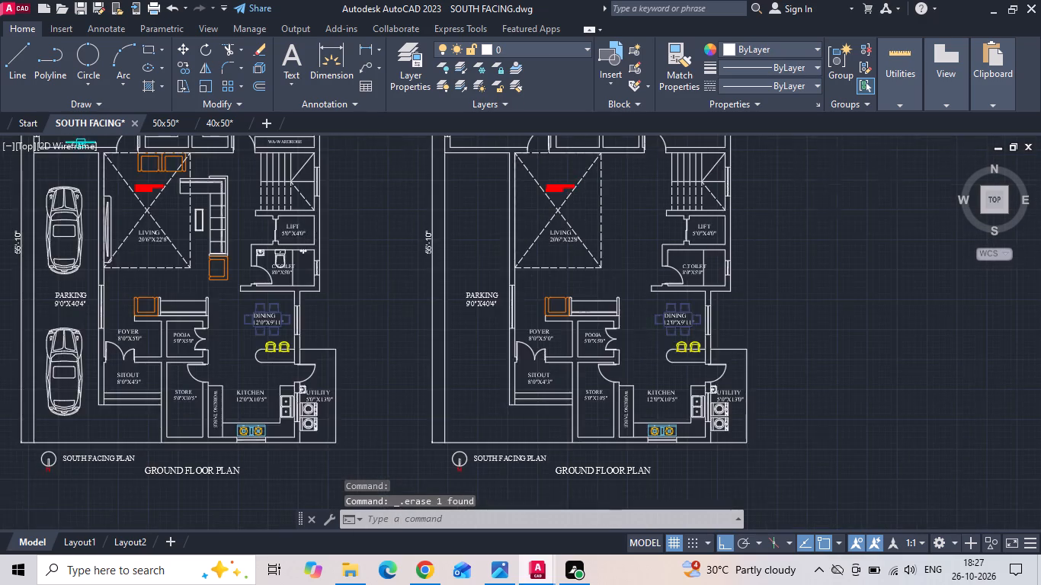
pyautogui.scroll(1, 636, 332)
pyautogui.moveTo(784, 262); pyautogui.dragTo(729, 264)
pyautogui.click(681, 270)
pyautogui.press('Delete')
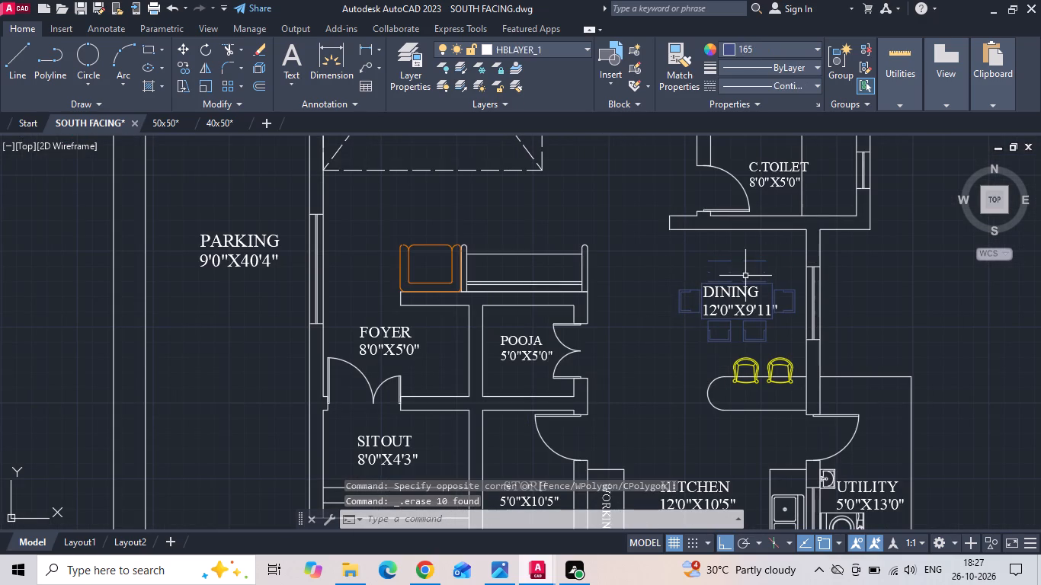
pyautogui.scroll(2, 751, 288)
pyautogui.click(764, 282)
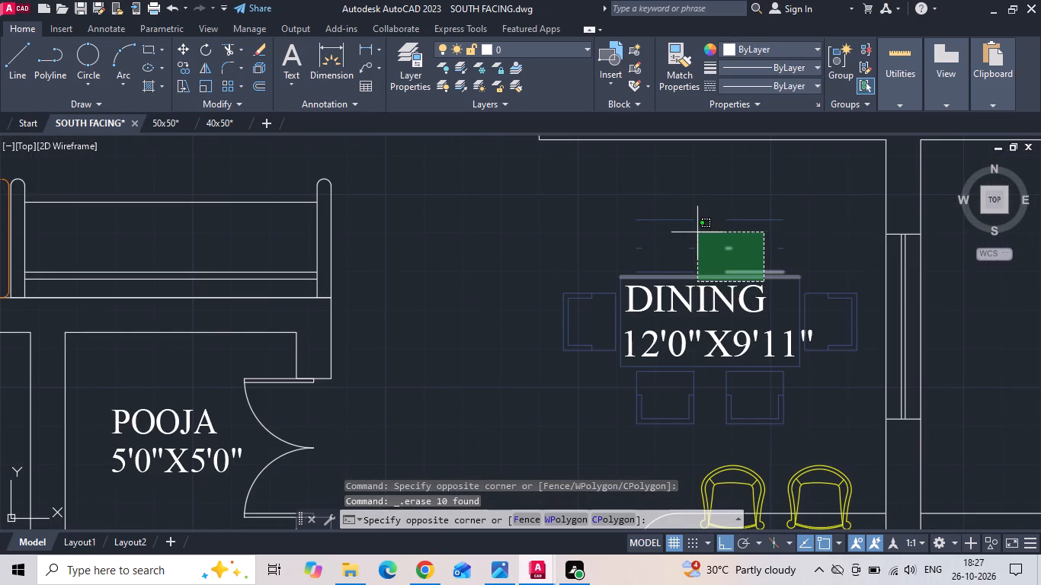
pyautogui.click(604, 202)
pyautogui.press('Delete')
pyautogui.moveTo(810, 222); pyautogui.dragTo(770, 250)
pyautogui.click(764, 254)
pyautogui.press('Delete')
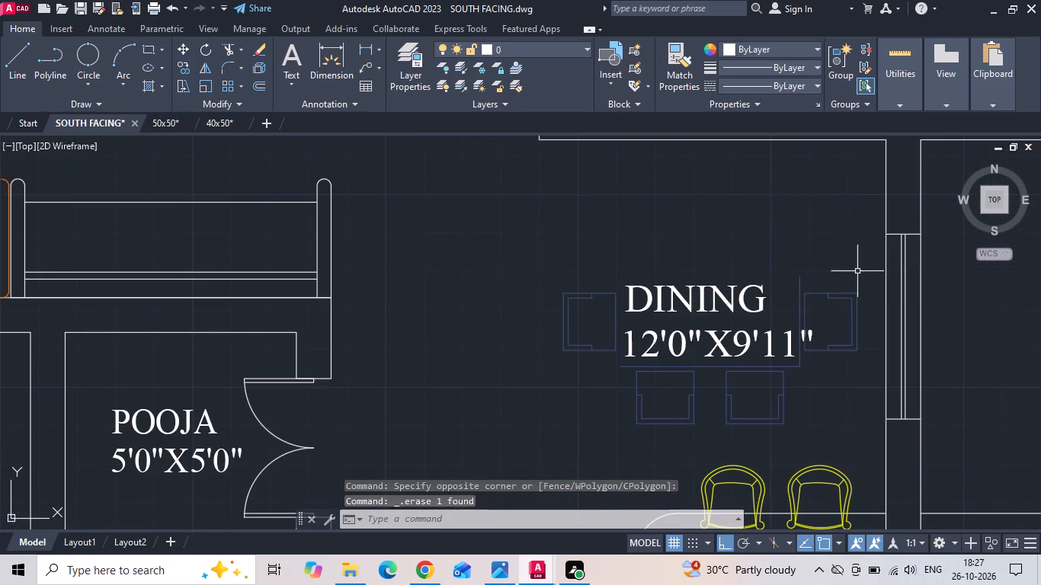
pyautogui.moveTo(879, 273); pyautogui.dragTo(850, 289)
pyautogui.click(798, 301)
pyautogui.press('Delete')
pyautogui.moveTo(806, 281); pyautogui.dragTo(802, 326)
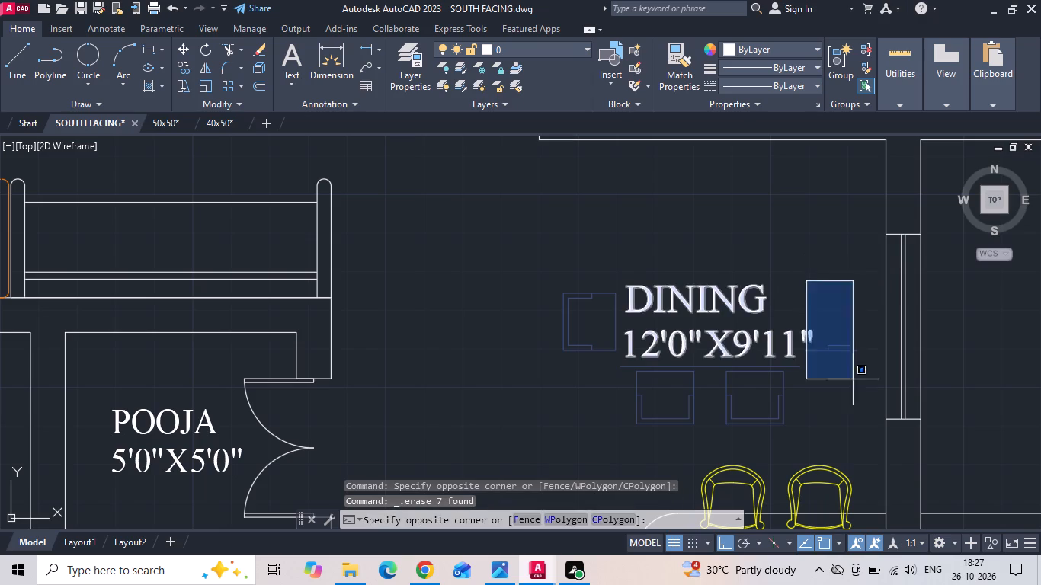
pyautogui.click(870, 385)
pyautogui.press('Delete')
pyautogui.moveTo(828, 360); pyautogui.dragTo(793, 370)
pyautogui.click(591, 440)
pyautogui.press('Delete')
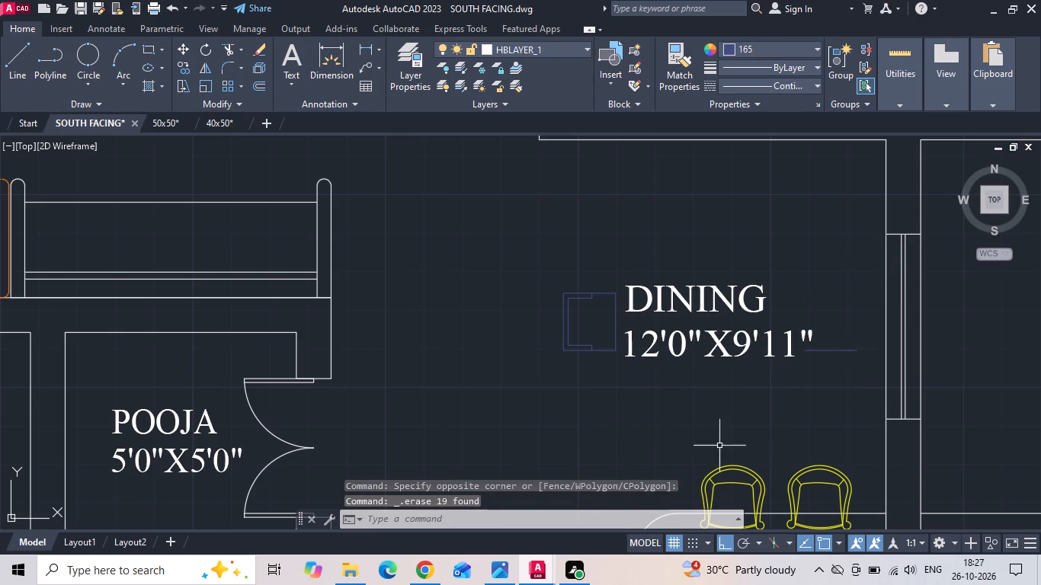
# Erase the two yellow counter stools, the dining table's west chair and the leftover chair line.
pyautogui.moveTo(822, 481); pyautogui.dragTo(788, 491)
pyautogui.click(770, 487)
pyautogui.click(744, 471)
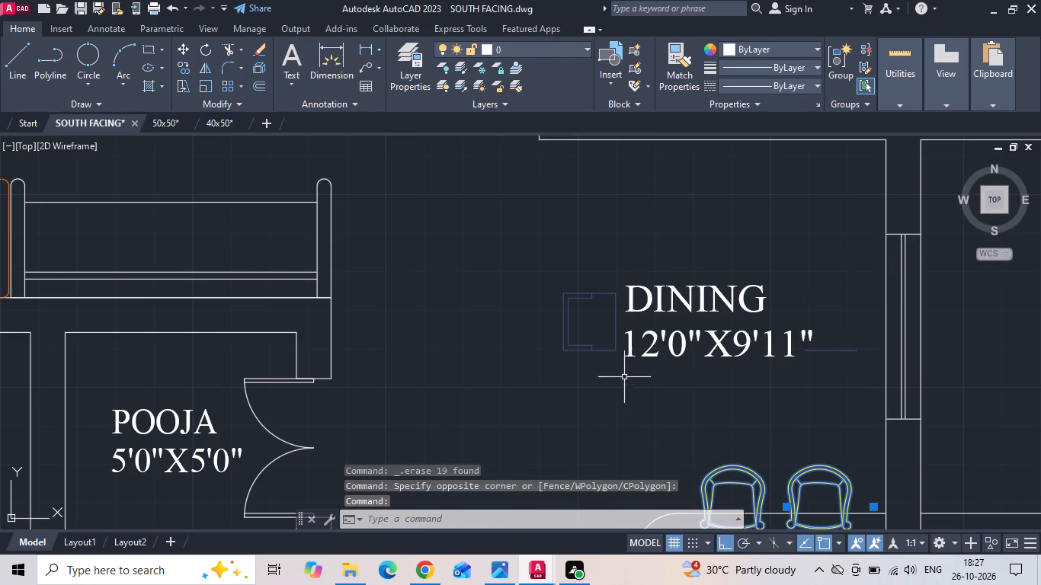
pyautogui.moveTo(616, 377); pyautogui.dragTo(601, 363)
pyautogui.click(530, 266)
pyautogui.press('Delete')
pyautogui.moveTo(841, 344); pyautogui.dragTo(831, 374)
pyautogui.click(828, 372)
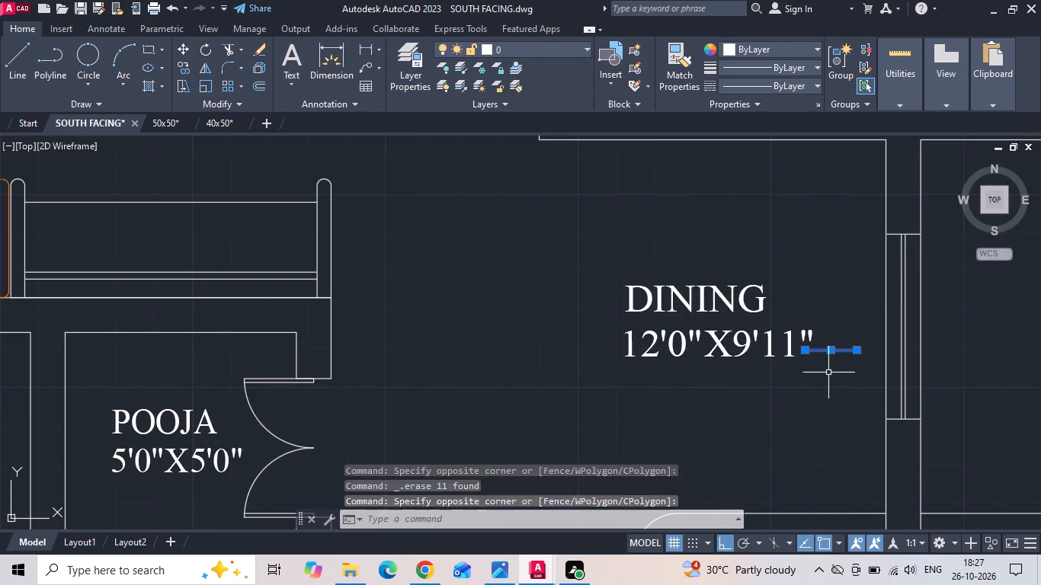
pyautogui.press('Delete')
# Erase the washbasin and washing machines from the utility area.
pyautogui.scroll(-2, 625, 181)
pyautogui.moveTo(714, 393); pyautogui.dragTo(708, 266, button='middle')
pyautogui.scroll(1, 745, 312)
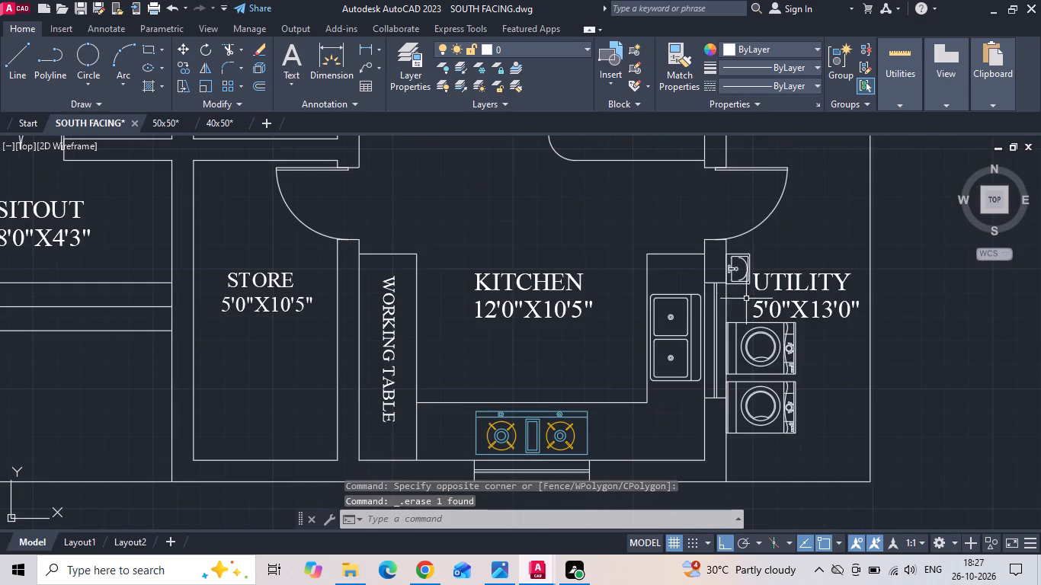
pyautogui.click(741, 281)
pyautogui.click(742, 323)
pyautogui.press('Delete')
# Erase the kitchen's counter lines, sink, stove and labelled working table.
pyautogui.click(683, 353)
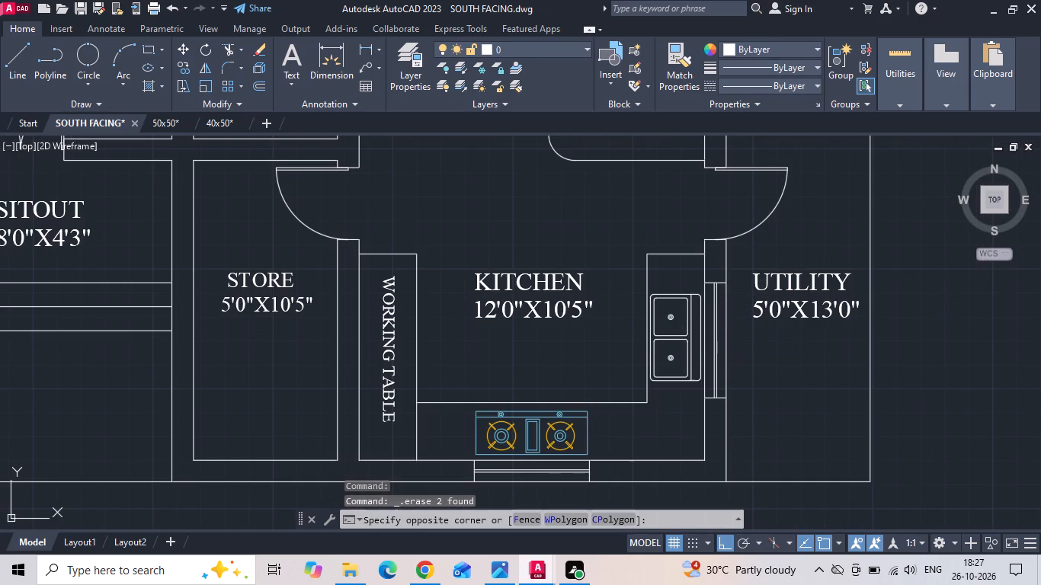
pyautogui.click(488, 424)
pyautogui.press('Delete')
pyautogui.click(674, 247)
pyautogui.click(653, 299)
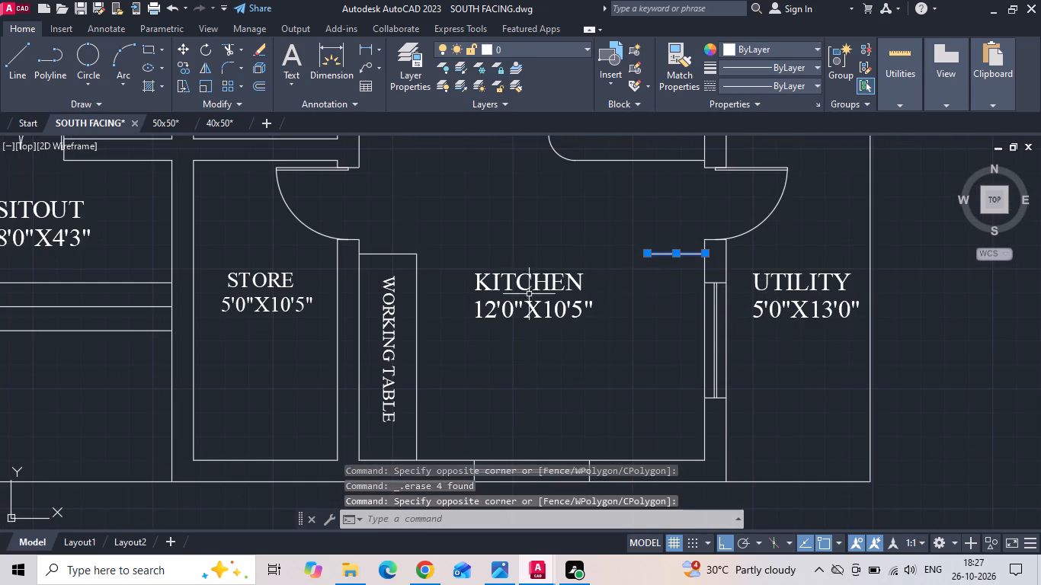
pyautogui.press('Delete')
pyautogui.moveTo(434, 239); pyautogui.dragTo(412, 290)
pyautogui.click(390, 341)
pyautogui.press('Delete')
# Erase the orange armchair and the sofa standing against the north wall of the foyer and pooja.
pyautogui.scroll(-2, 519, 343)
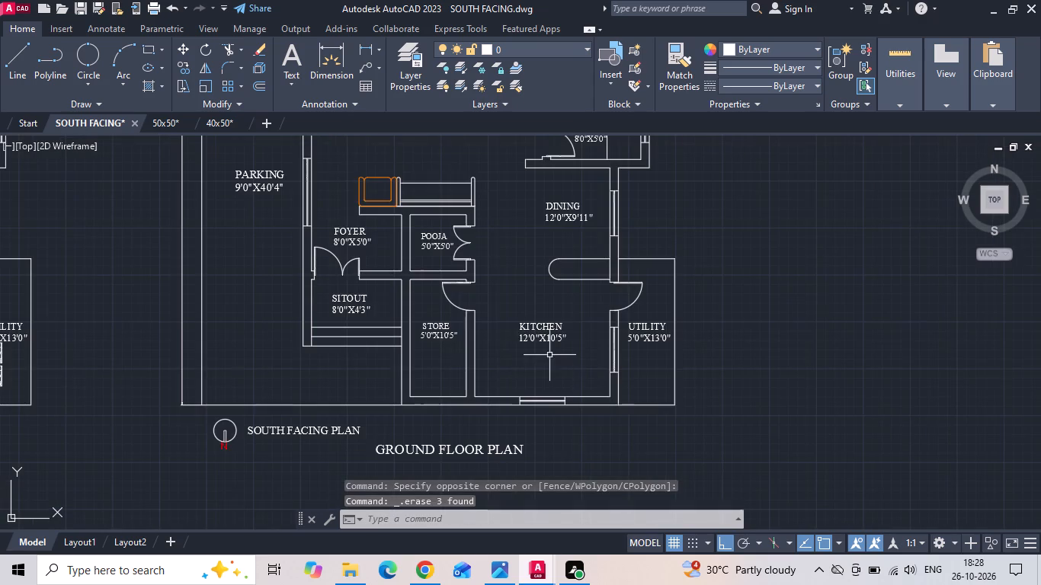
pyautogui.scroll(1, 434, 171)
pyautogui.moveTo(455, 181); pyautogui.dragTo(537, 253, button='middle')
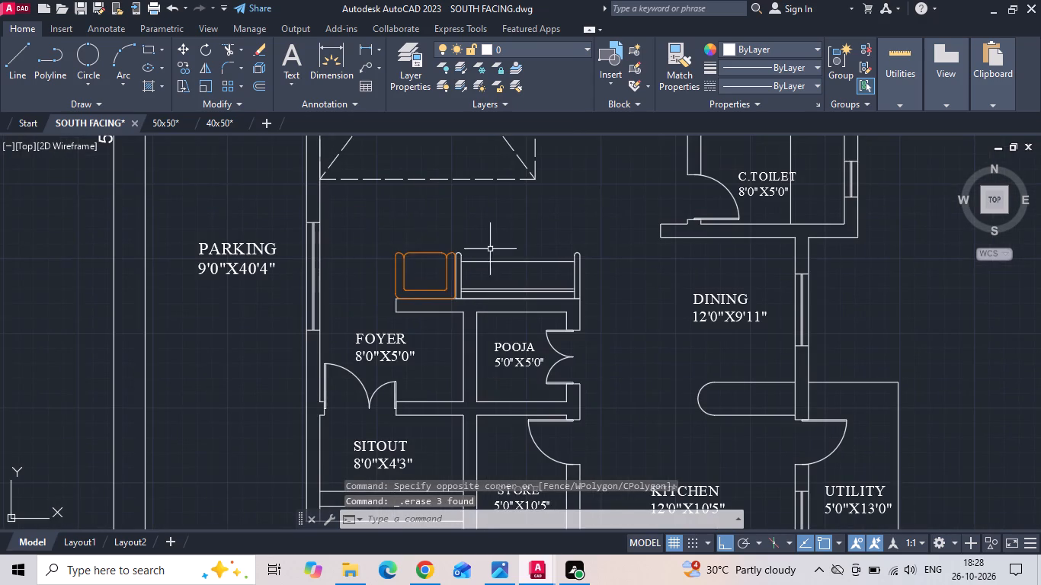
pyautogui.moveTo(367, 236); pyautogui.dragTo(399, 264)
pyautogui.click(621, 302)
pyautogui.press('Delete')
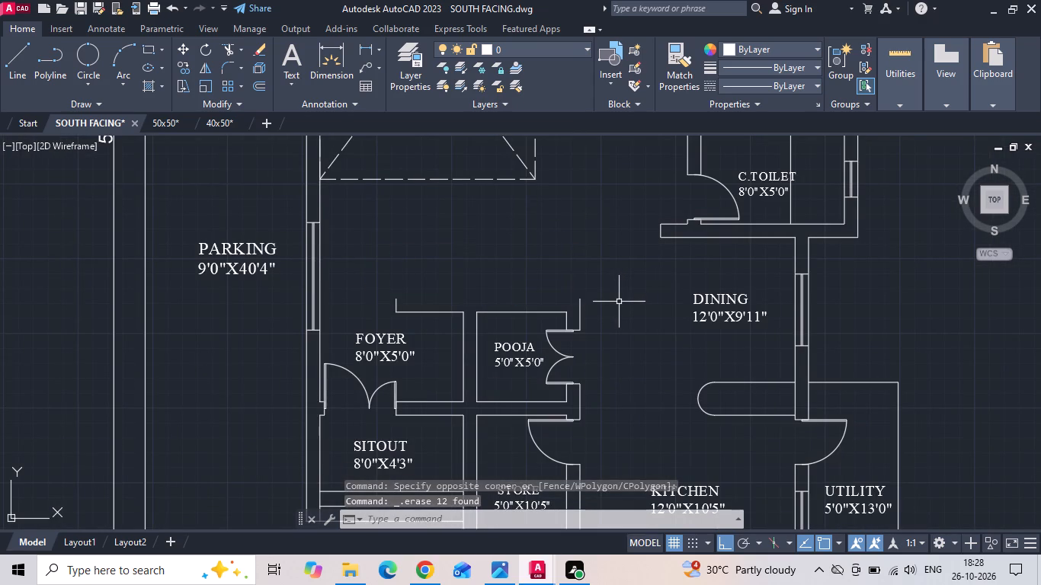
# Draw a line along the north face of the foyer and pooja wall, joining its east and west ends.
pyautogui.write('L')
pyautogui.press('space')
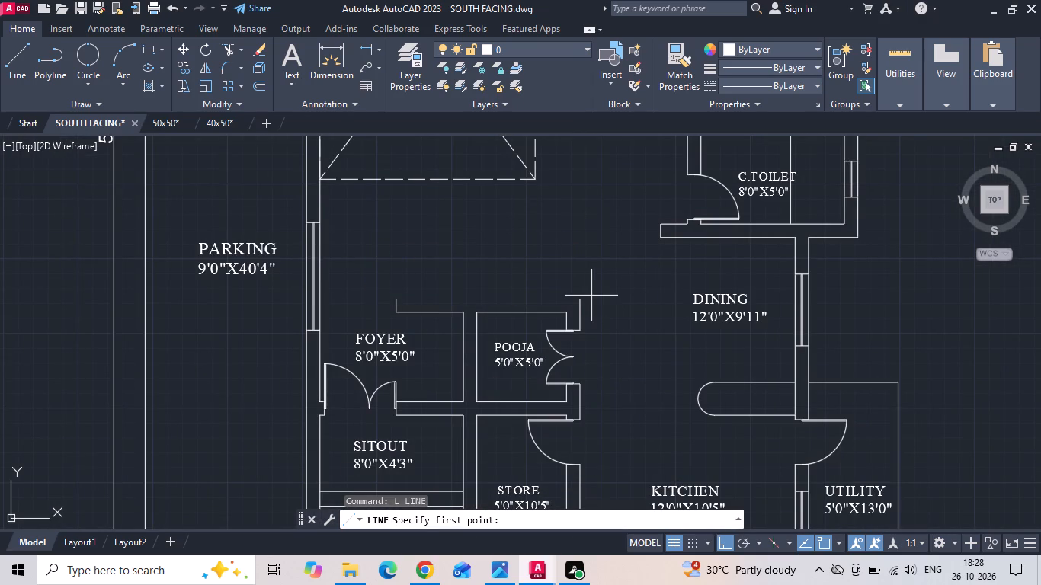
pyautogui.click(578, 299)
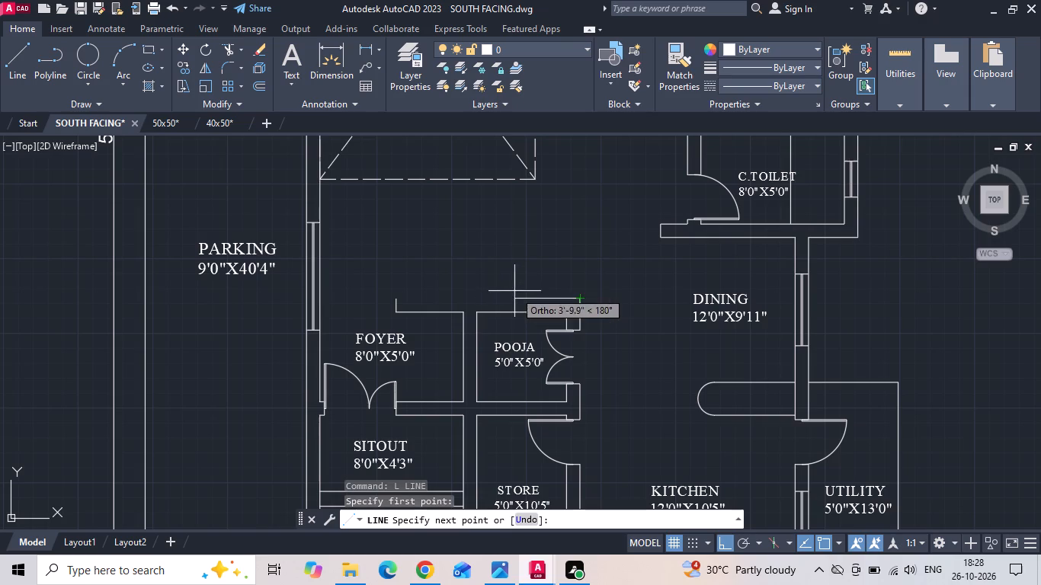
pyautogui.click(396, 296)
pyautogui.press('Escape')
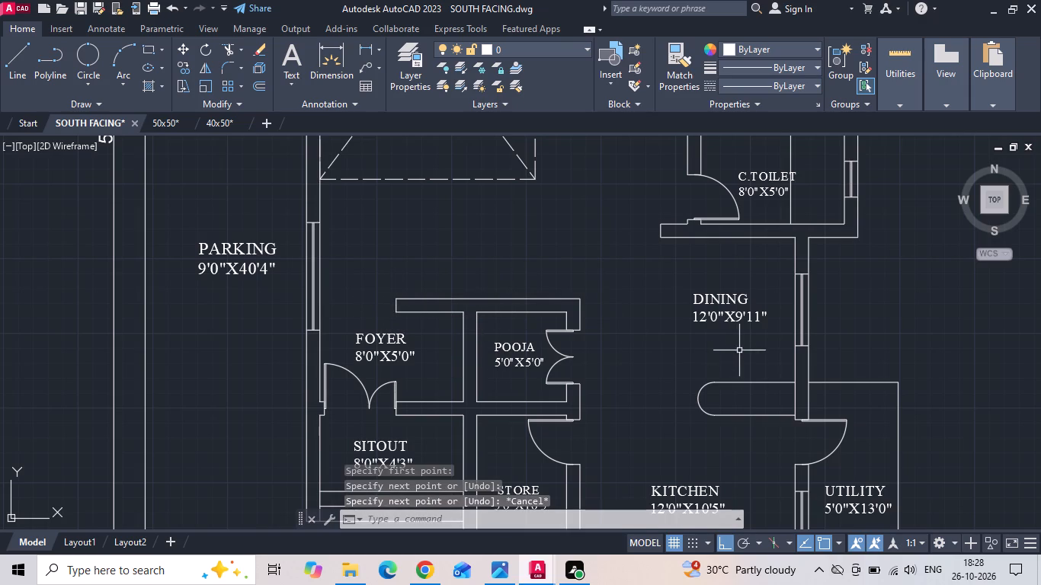
# Erase the rounded breakfast counter between the dining area and the kitchen.
pyautogui.moveTo(741, 360); pyautogui.dragTo(695, 424)
pyautogui.moveTo(684, 433); pyautogui.dragTo(674, 440)
pyautogui.press('Delete')
pyautogui.scroll(-1, 706, 335)
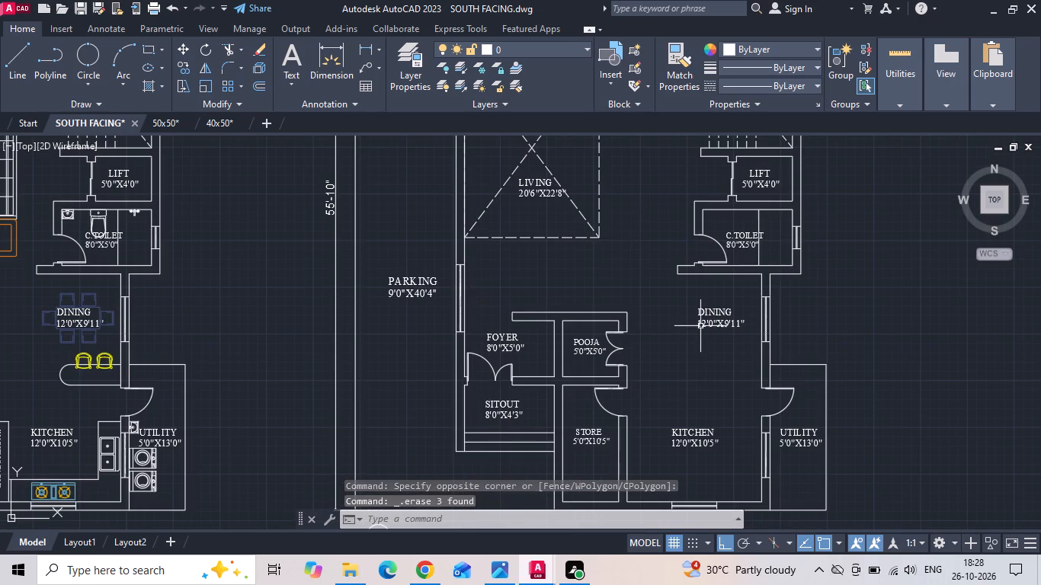
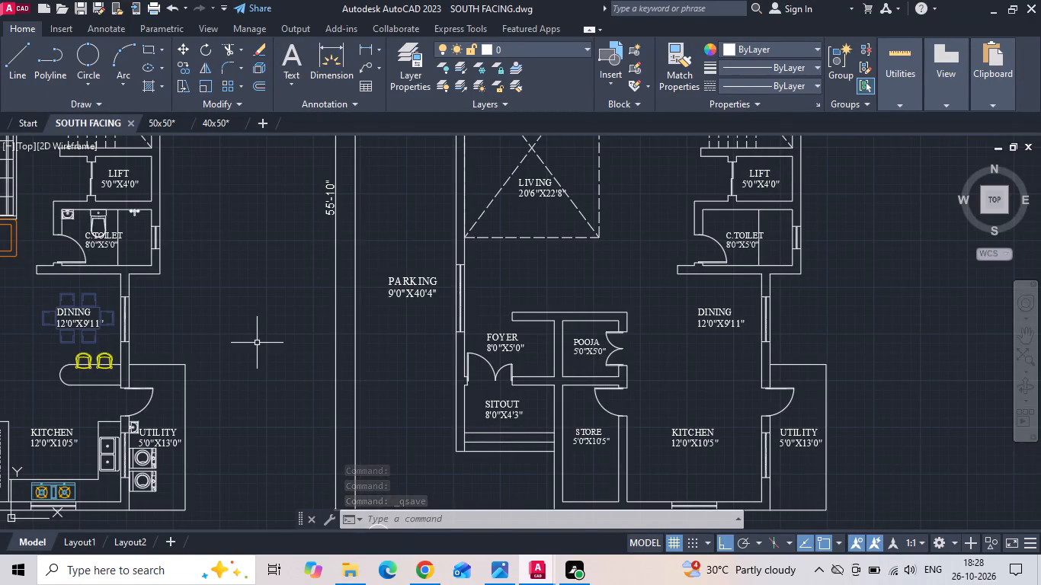
# Override the ISO-25 dimension style with green dimension lines and green extension lines.
pyautogui.write('D')
pyautogui.press('space')
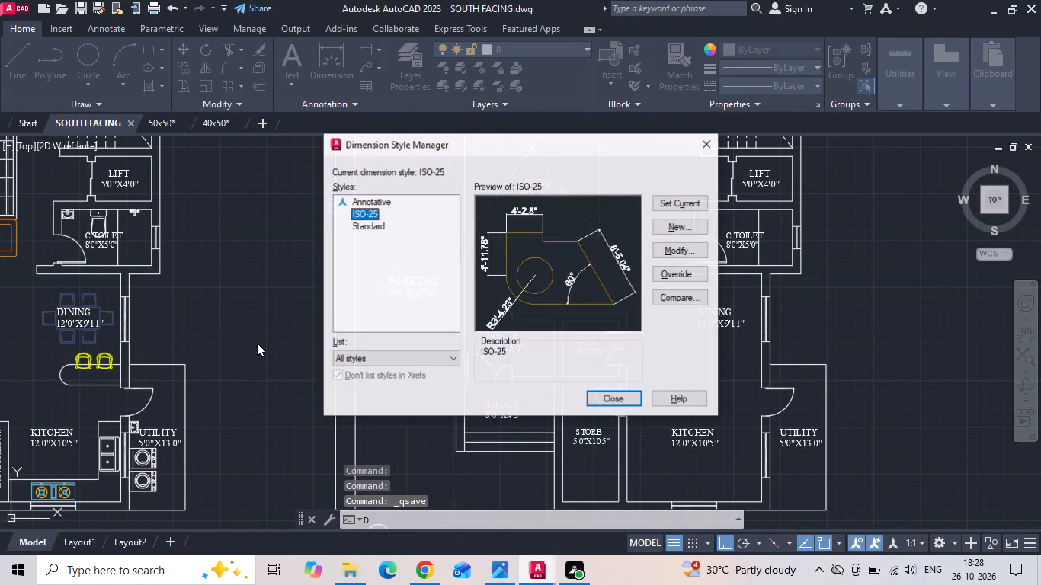
pyautogui.click(657, 275)
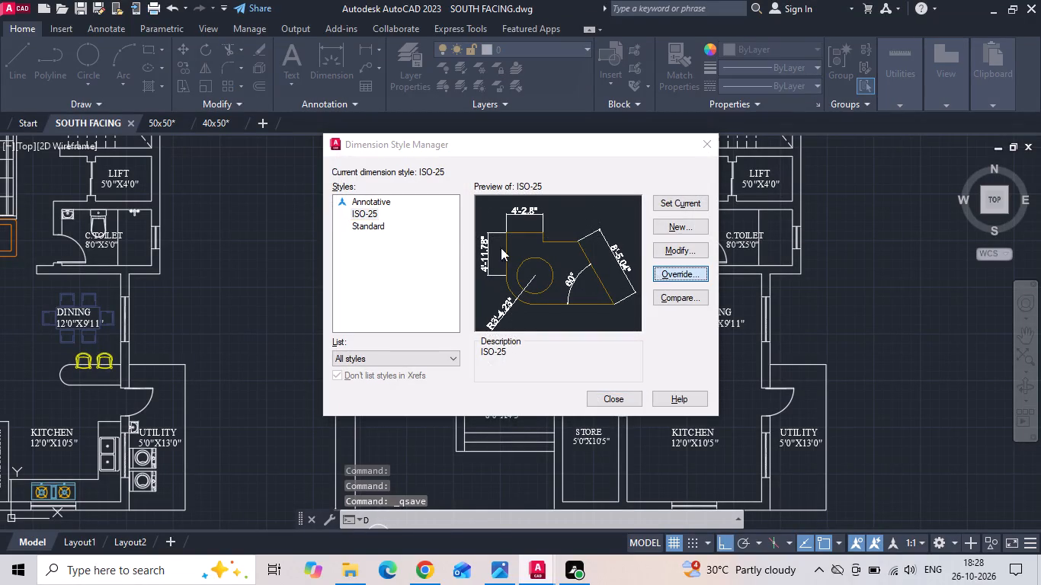
pyautogui.click(402, 150)
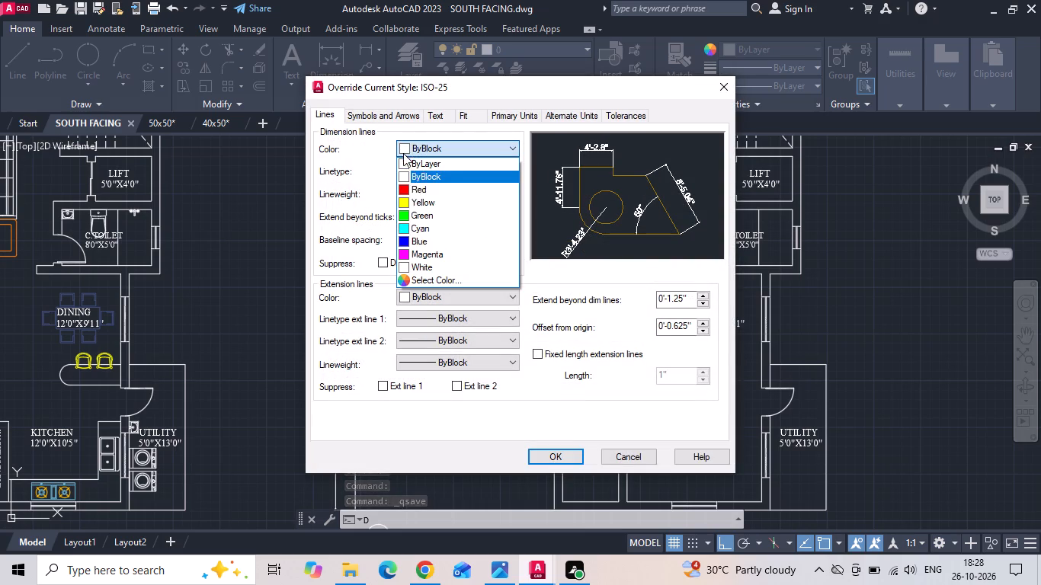
pyautogui.click(402, 213)
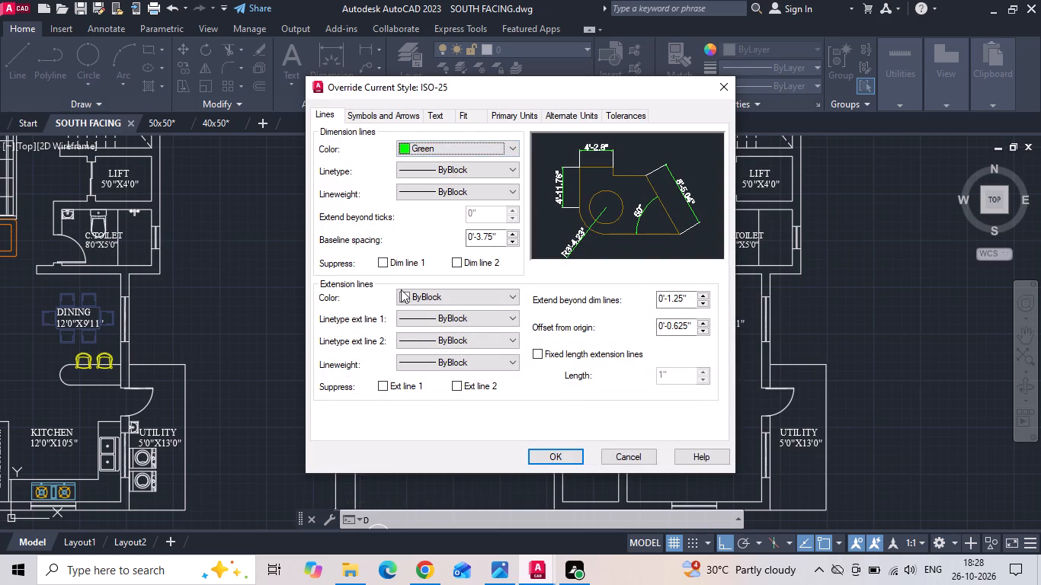
pyautogui.click(404, 299)
pyautogui.click(405, 364)
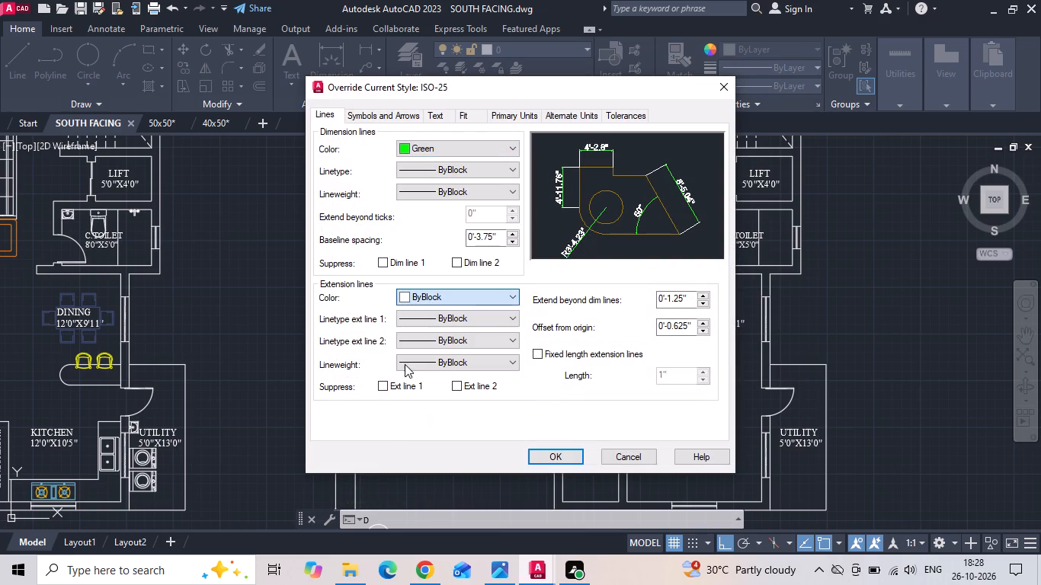
# Set the override's dimension text height to 6" and text colour to red, and keep the override current.
pyautogui.click(507, 115)
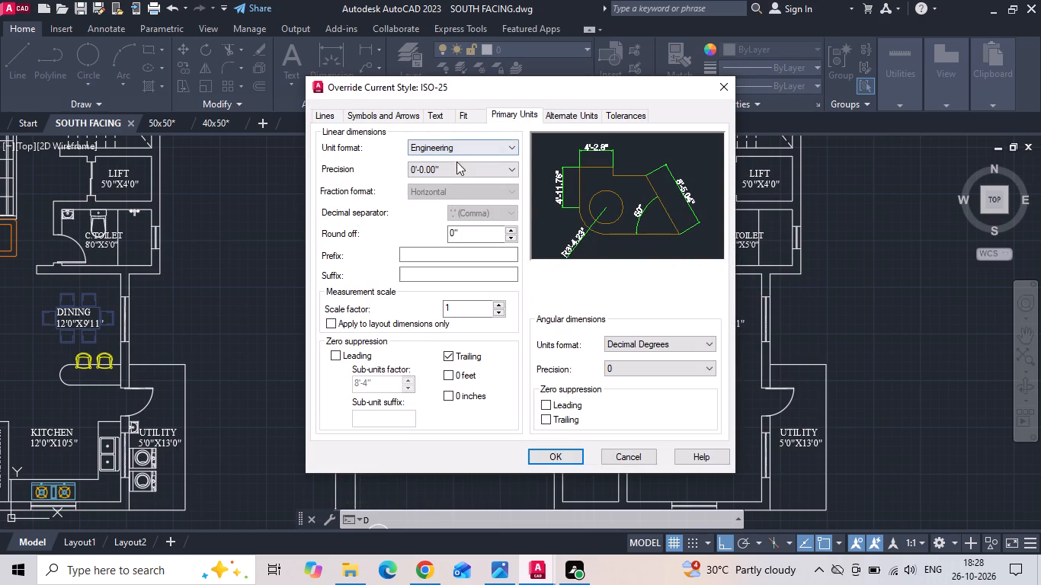
pyautogui.click(425, 118)
pyautogui.click(501, 221)
pyautogui.moveTo(501, 221); pyautogui.dragTo(438, 238)
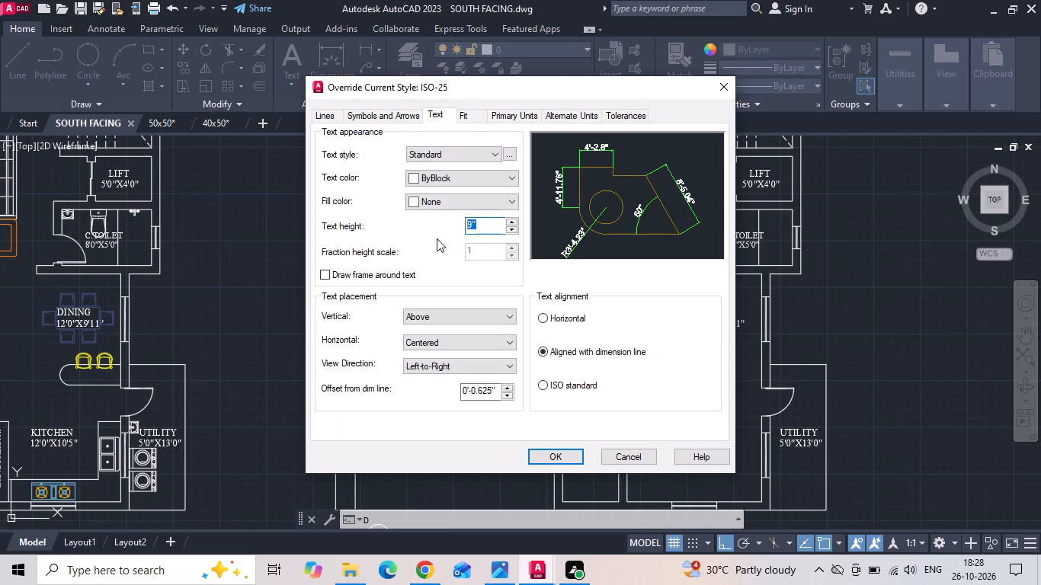
pyautogui.press('BackSpace')
pyautogui.write('6"')
pyautogui.press('Return')
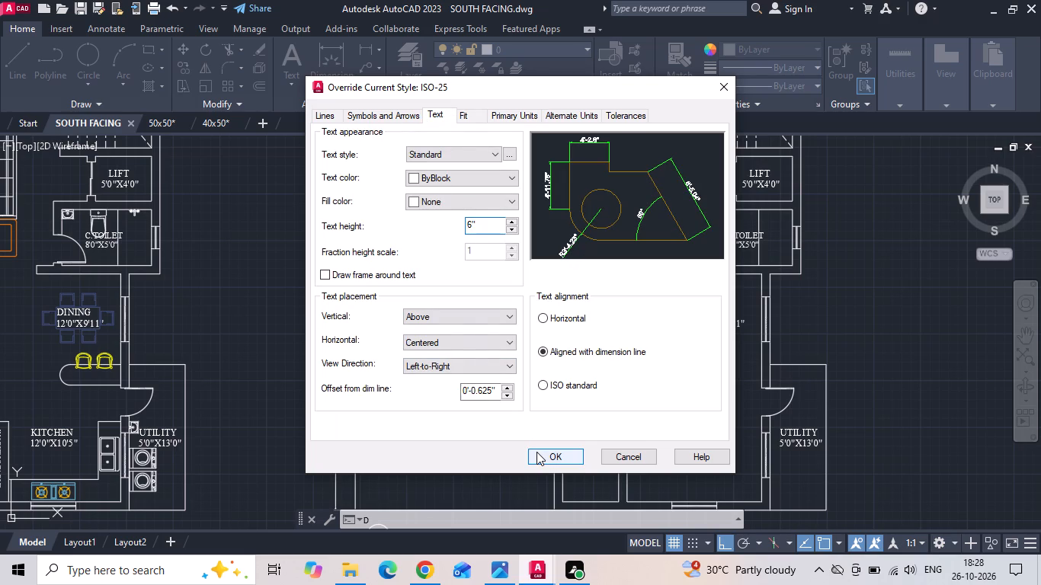
pyautogui.click(414, 176)
pyautogui.click(407, 220)
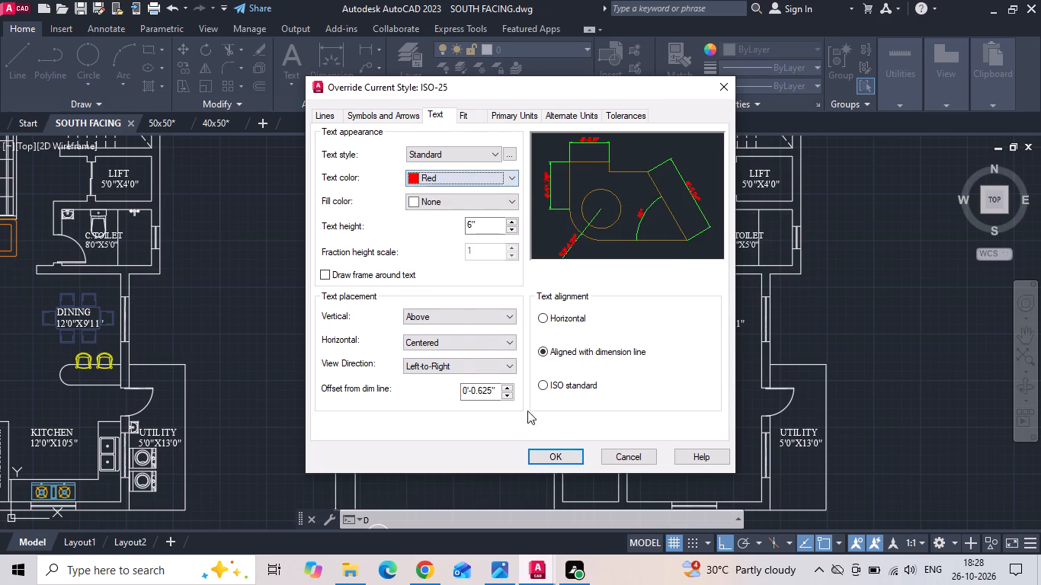
pyautogui.click(542, 456)
pyautogui.click(682, 197)
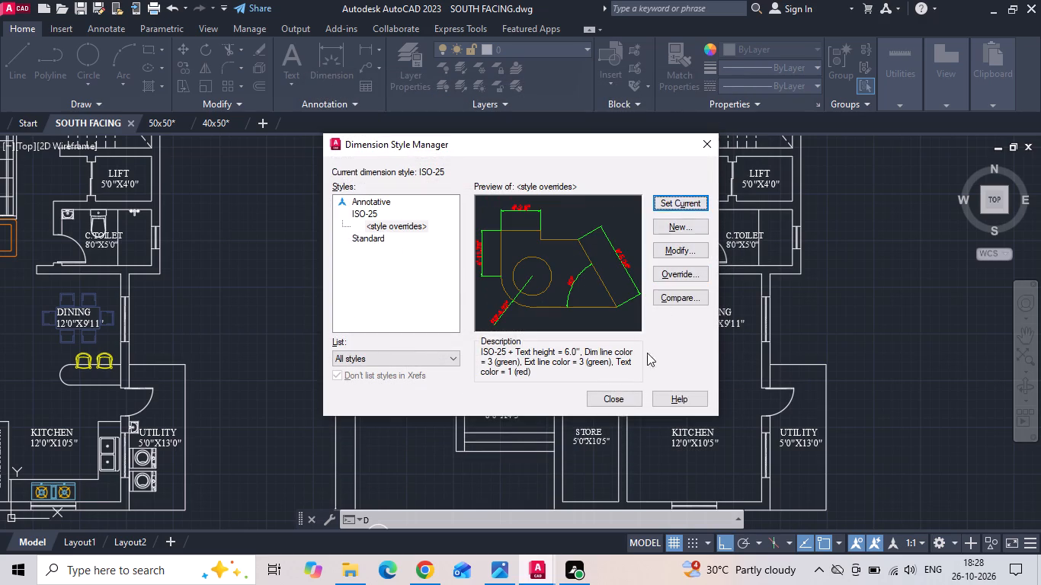
pyautogui.click(618, 404)
# Add quick dimensions inside the 14'0"X14'0" bedroom along its north and west walls.
pyautogui.scroll(-1, 595, 390)
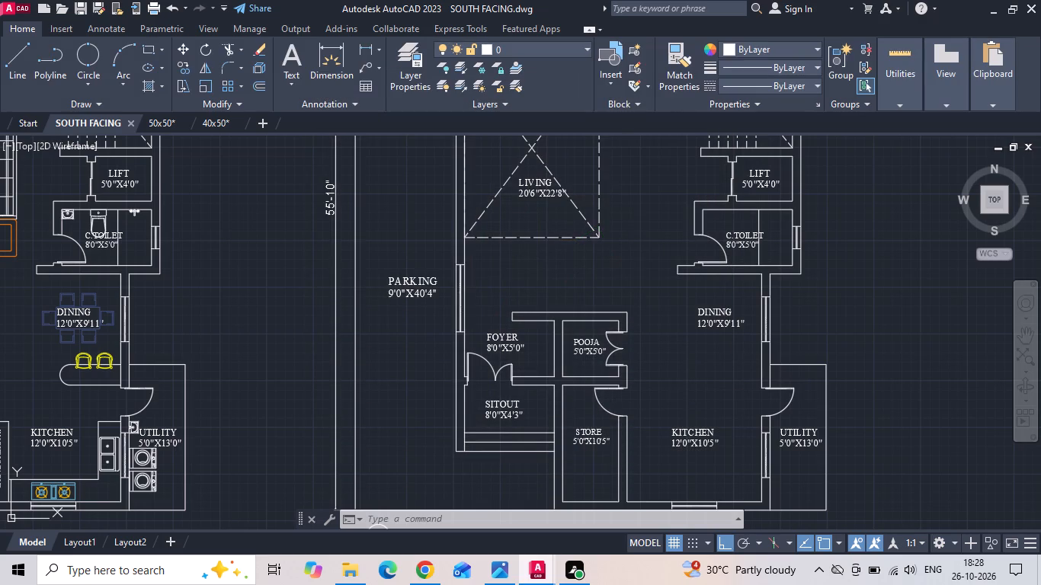
pyautogui.moveTo(515, 232); pyautogui.dragTo(487, 359, button='middle')
pyautogui.scroll(2, 420, 190)
pyautogui.scroll(1, 473, 257)
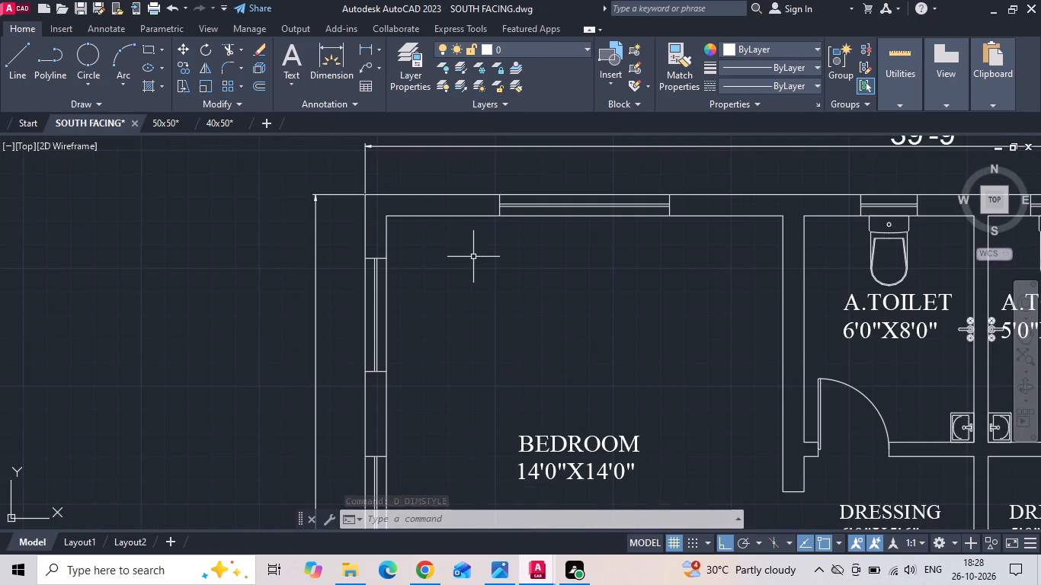
pyautogui.write('QDIM')
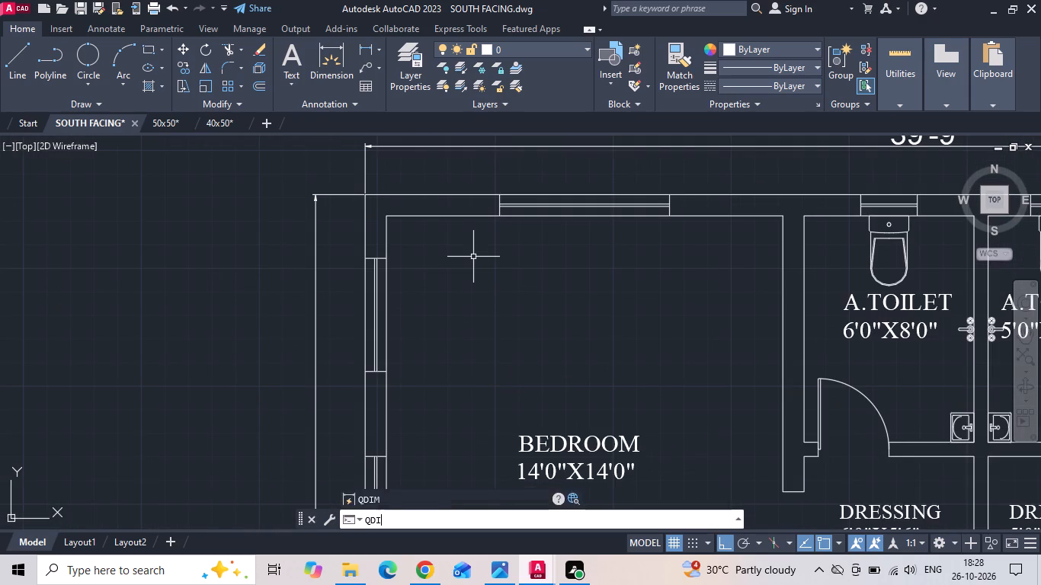
pyautogui.press('space')
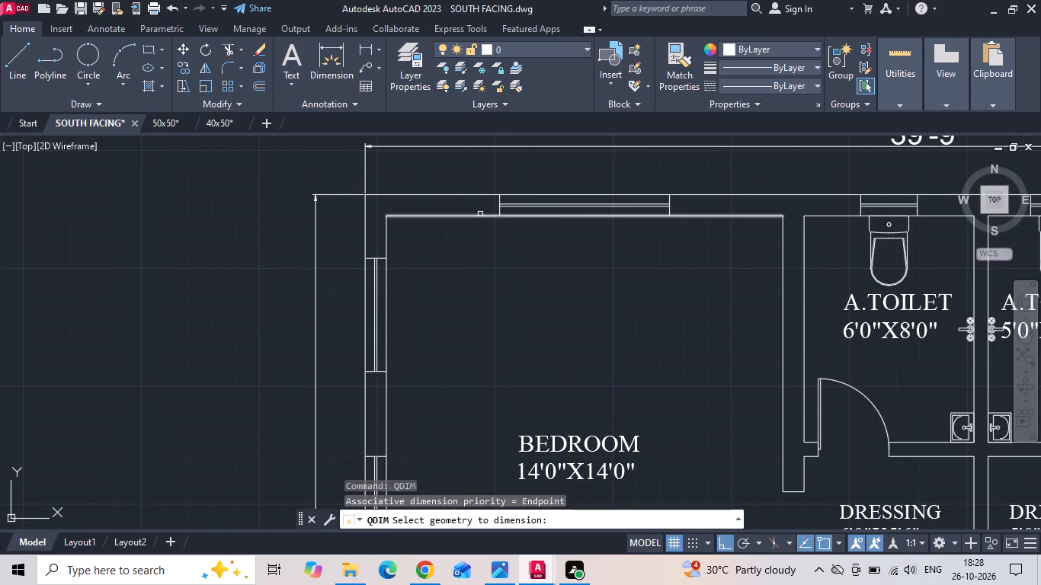
pyautogui.click(480, 214)
pyautogui.press('space')
pyautogui.click(482, 239)
pyautogui.press('space')
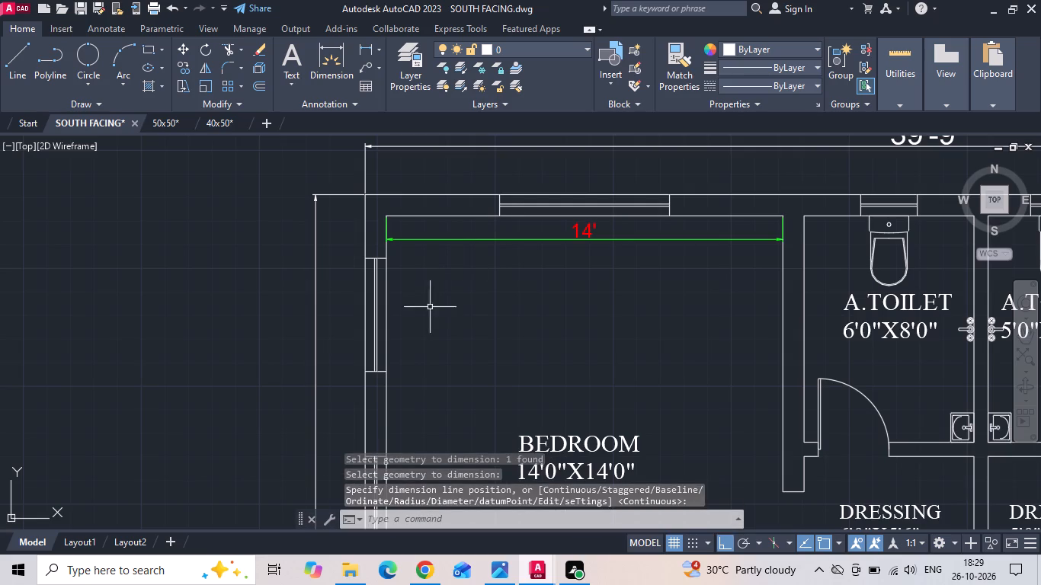
pyautogui.click(387, 357)
pyautogui.press('space')
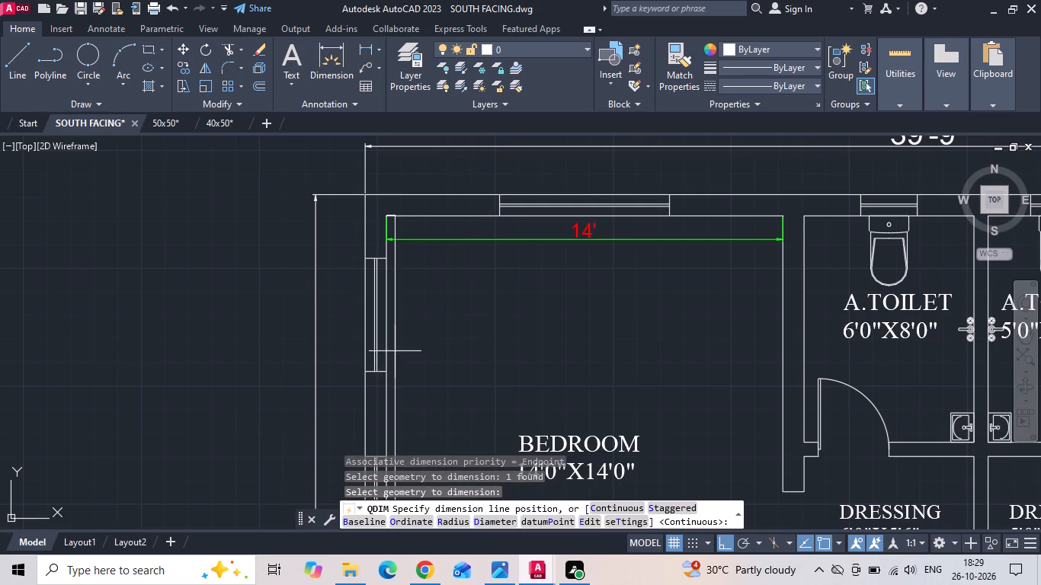
pyautogui.click(415, 348)
# Add quick dimensions inside the 11'6"X14'0" bedroom along its north and east walls.
pyautogui.moveTo(396, 308); pyautogui.dragTo(139, 197, button='middle')
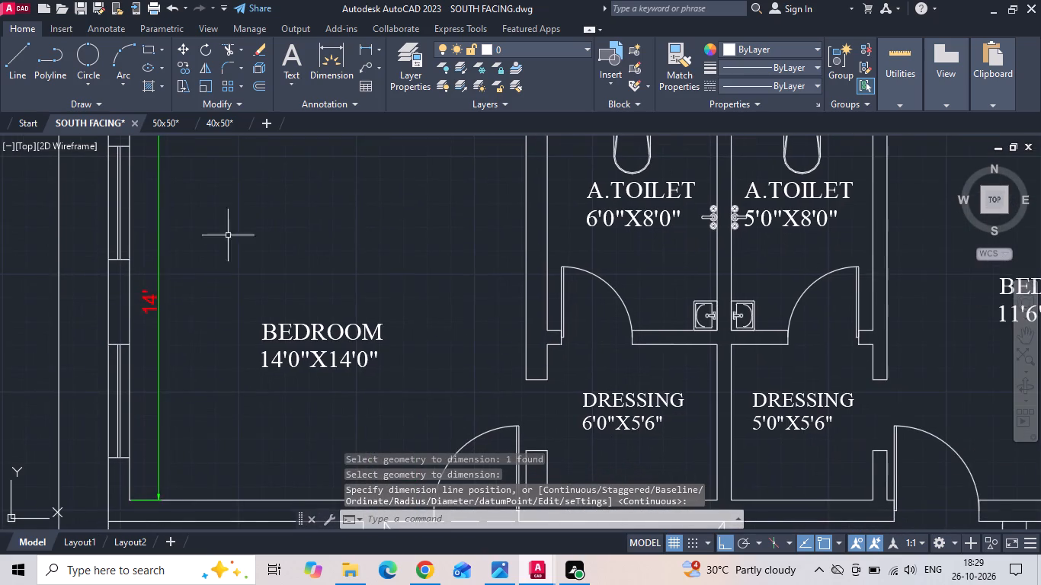
pyautogui.scroll(-1, 437, 363)
pyautogui.press('space')
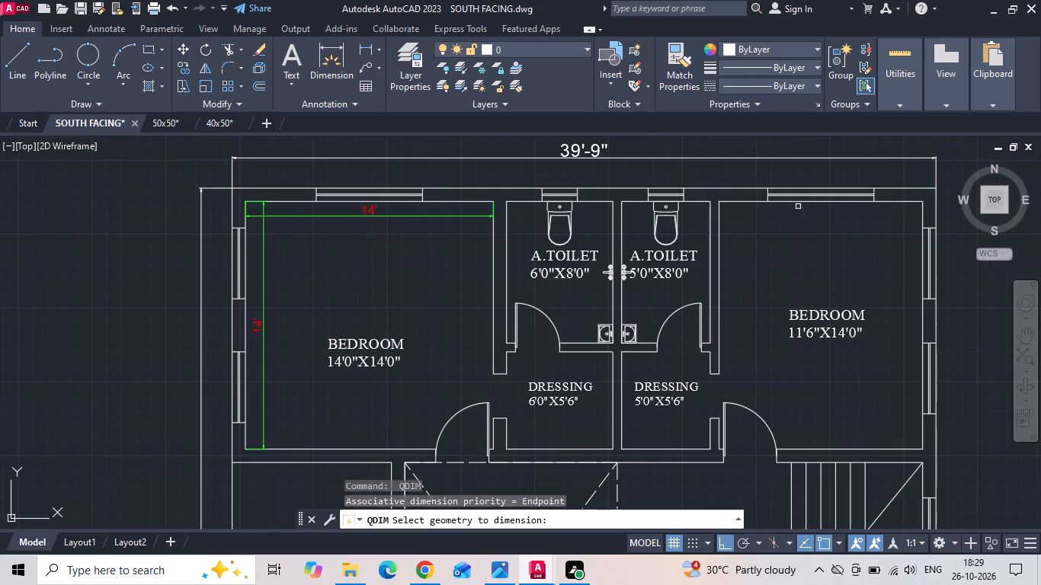
pyautogui.click(804, 203)
pyautogui.press('space')
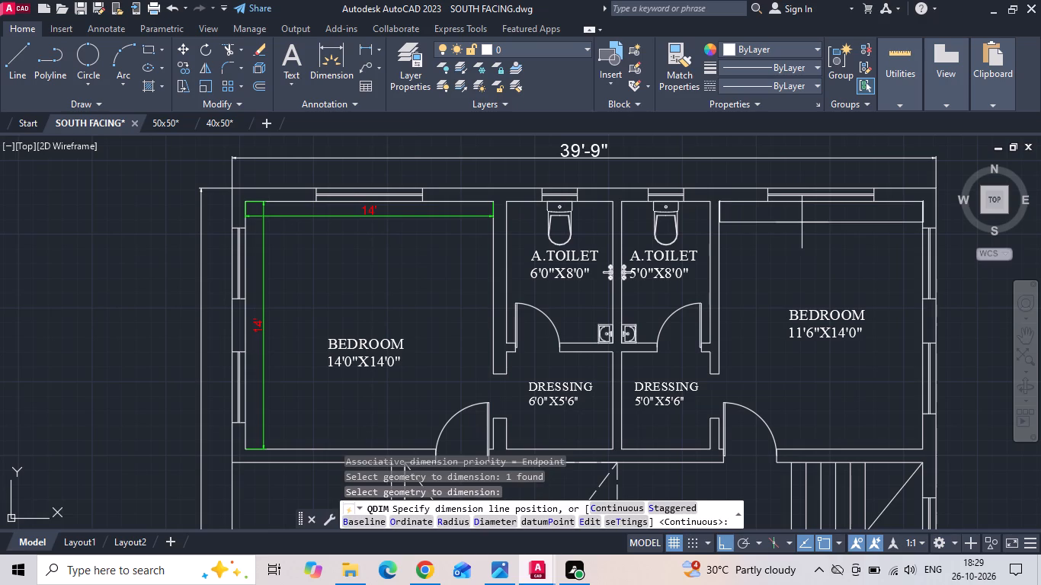
pyautogui.click(802, 222)
pyautogui.press('space')
pyautogui.click(924, 328)
pyautogui.press('space')
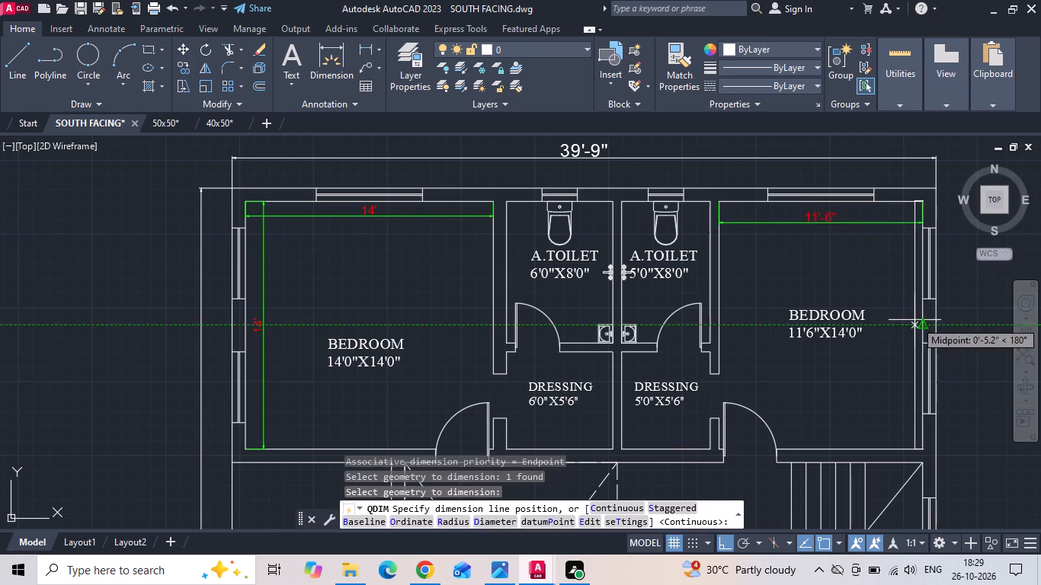
pyautogui.click(905, 314)
# Add quick dimensions inside the 6'0"X8'0" attached toilet along its north and east walls.
pyautogui.scroll(1, 644, 206)
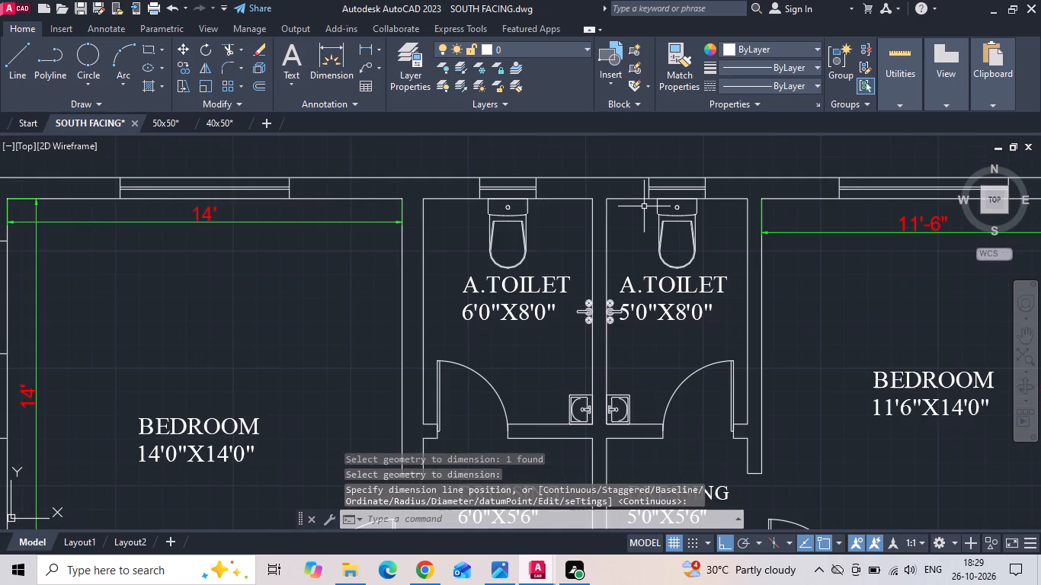
pyautogui.press('space')
pyautogui.click(464, 197)
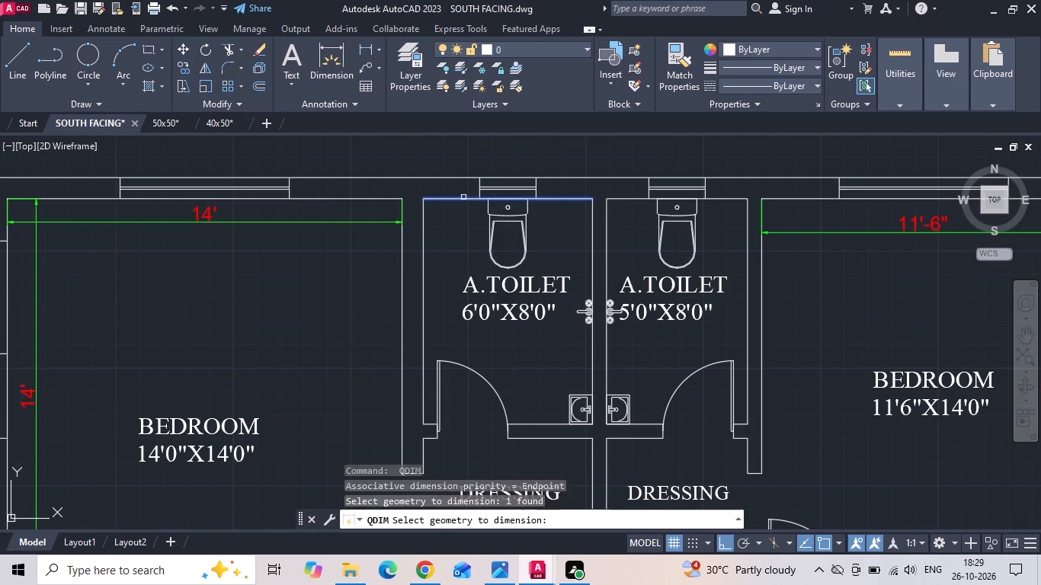
pyautogui.press('space')
pyautogui.click(459, 222)
pyautogui.press('space')
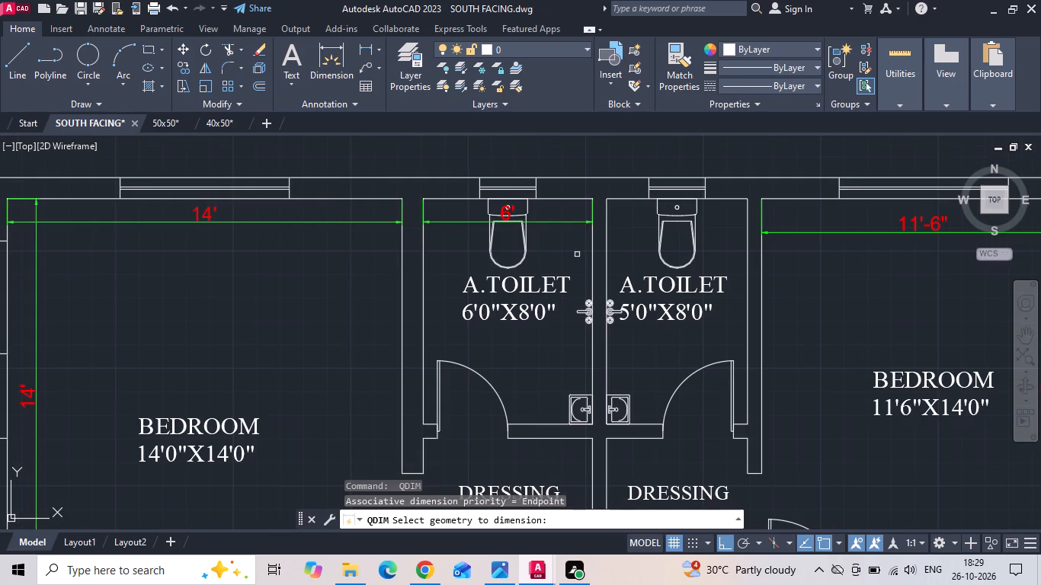
pyautogui.click(594, 264)
pyautogui.press('space')
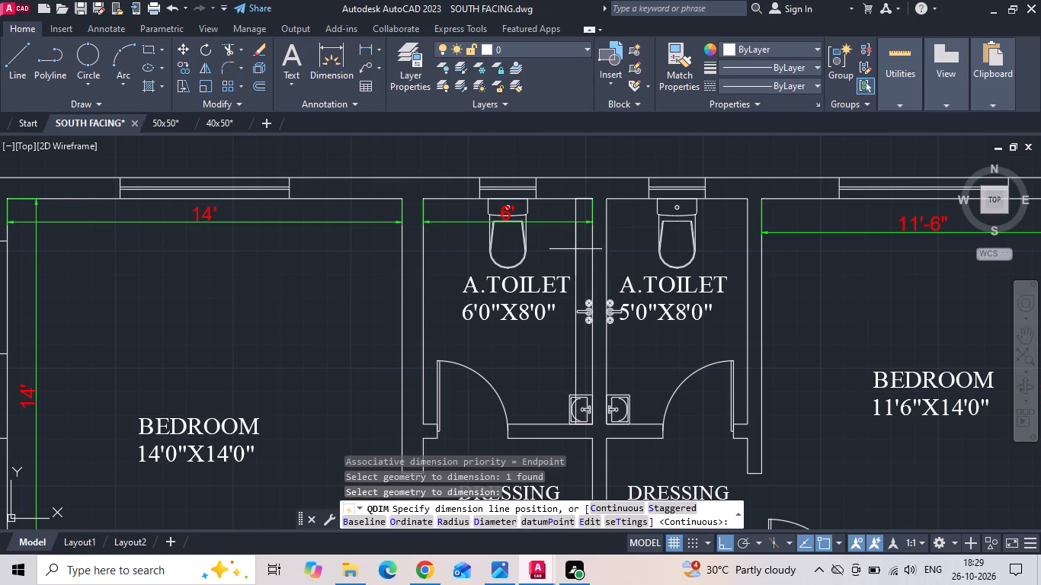
pyautogui.click(575, 249)
# Add quick dimensions inside the 5'0"X8'0" attached toilet along its west and east walls.
pyautogui.press('space')
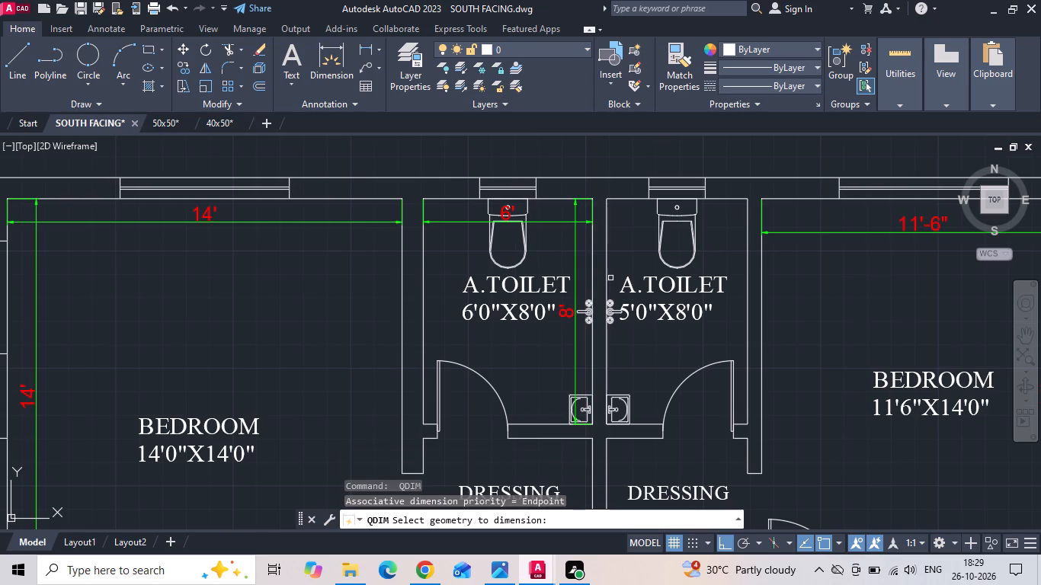
pyautogui.click(607, 273)
pyautogui.press('space')
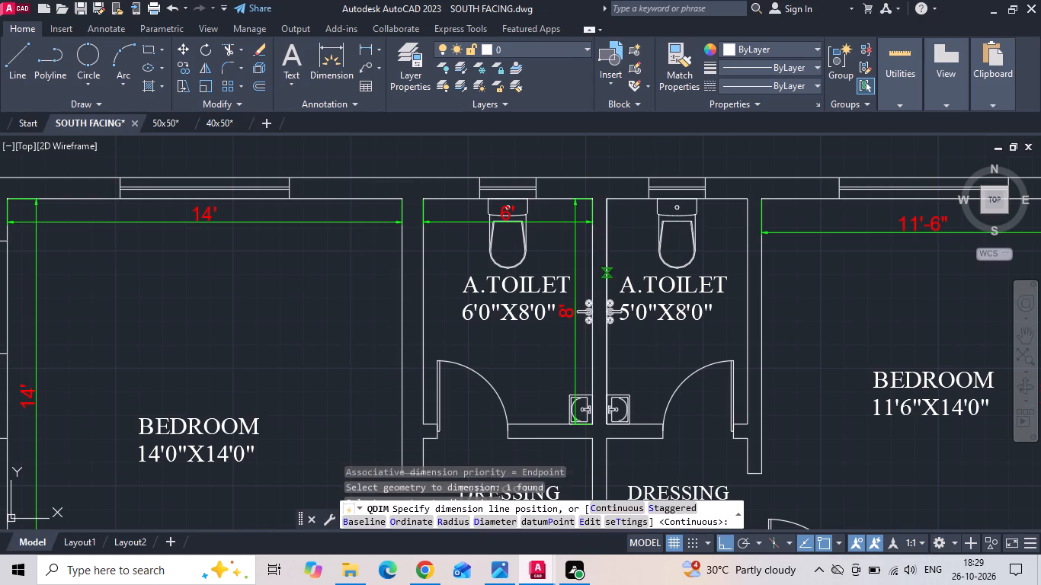
pyautogui.click(620, 240)
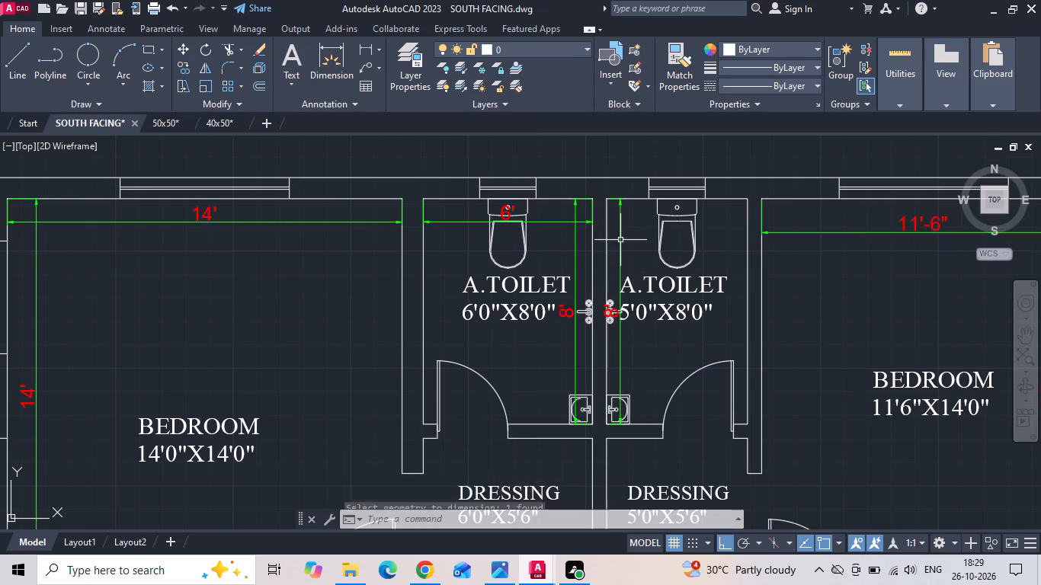
pyautogui.press('space')
pyautogui.click(748, 324)
pyautogui.press('space')
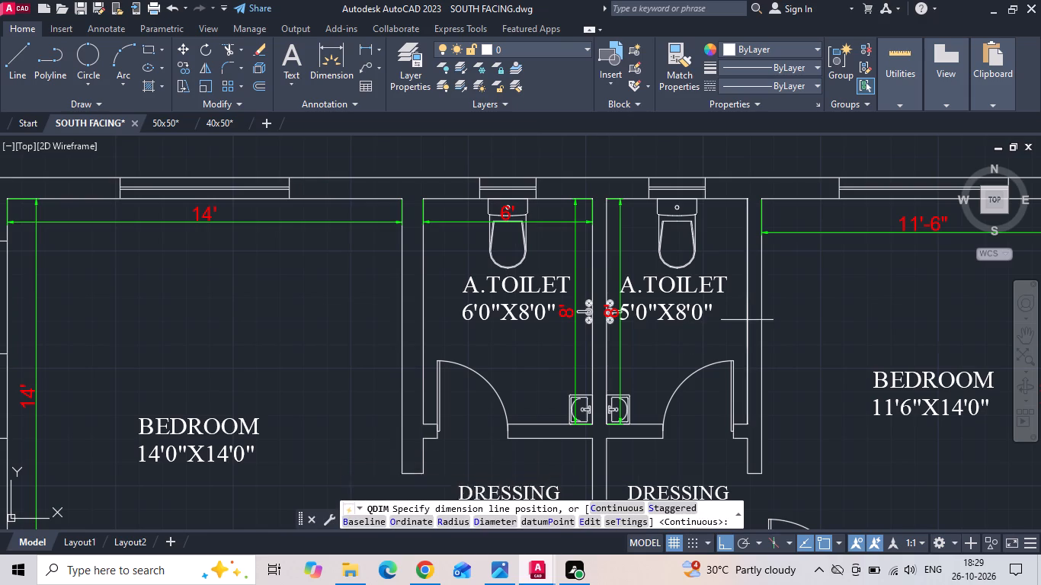
pyautogui.click(737, 309)
# Erase the shower fittings, washbasins and WCs from both attached toilets.
pyautogui.scroll(1, 680, 332)
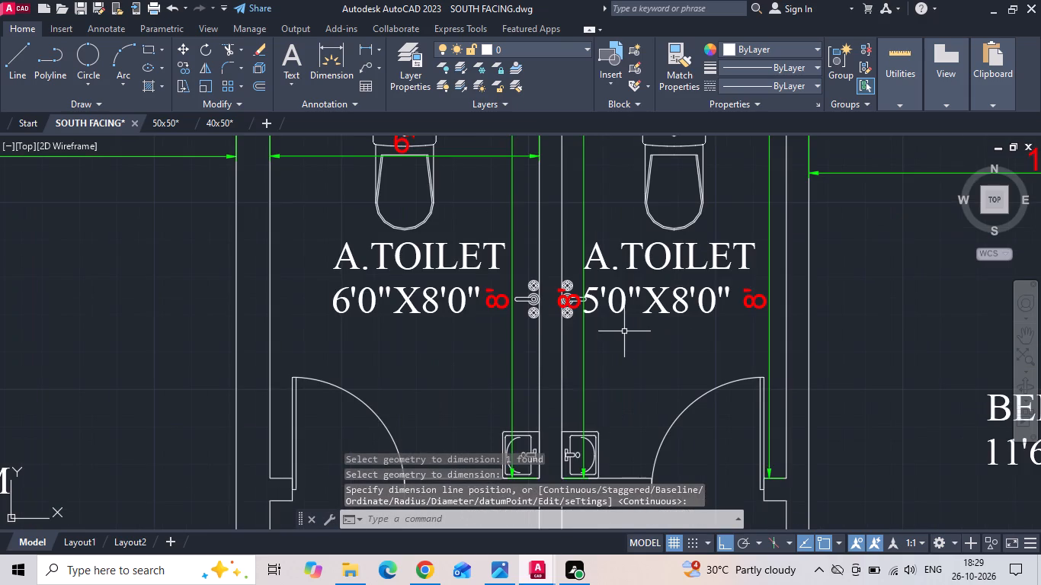
pyautogui.press('Escape')
pyautogui.click(572, 314)
pyautogui.click(568, 433)
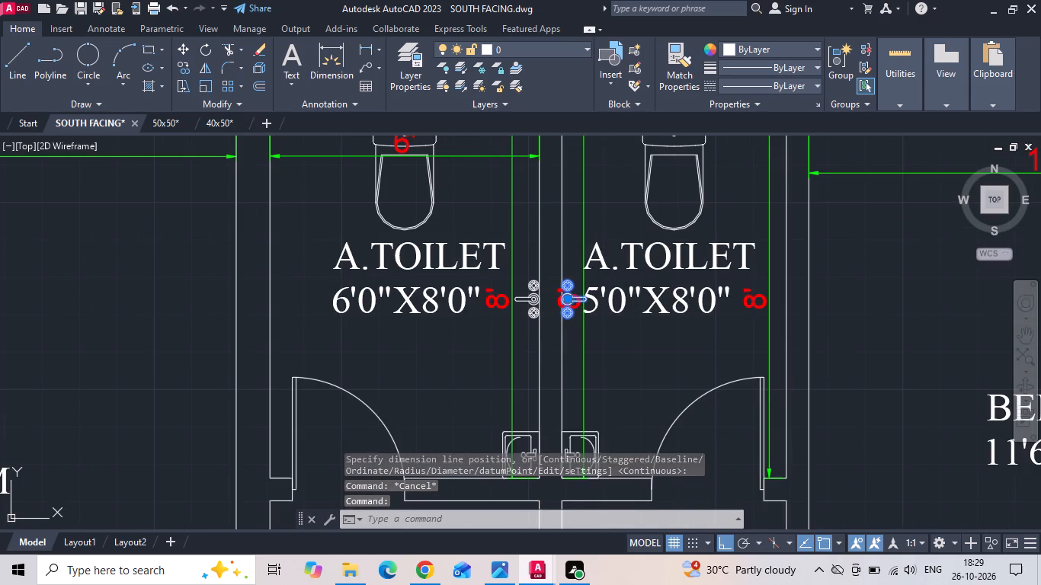
pyautogui.click(534, 433)
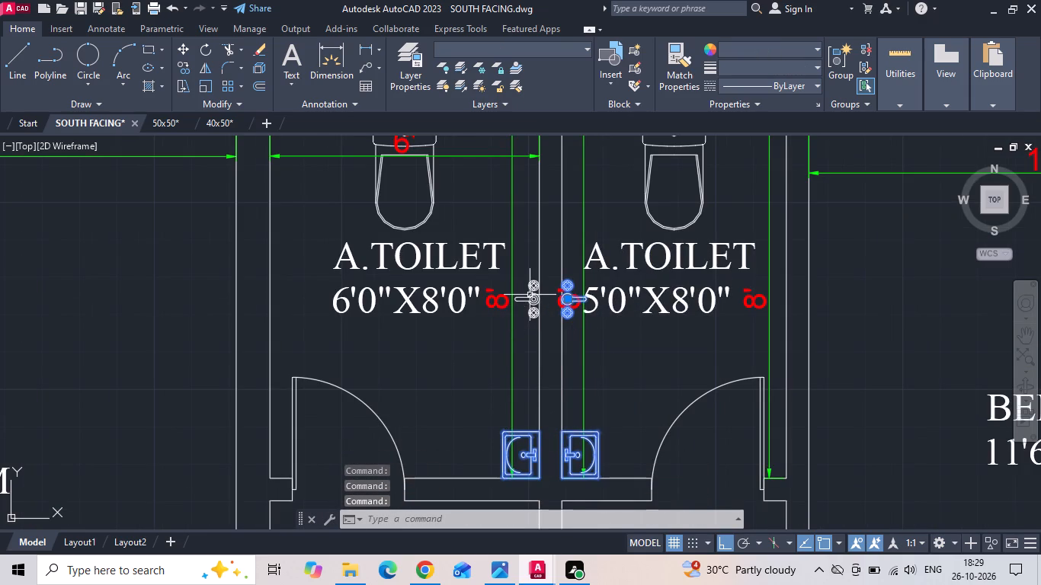
pyautogui.click(530, 292)
pyautogui.click(421, 197)
pyautogui.click(383, 200)
pyautogui.click(377, 200)
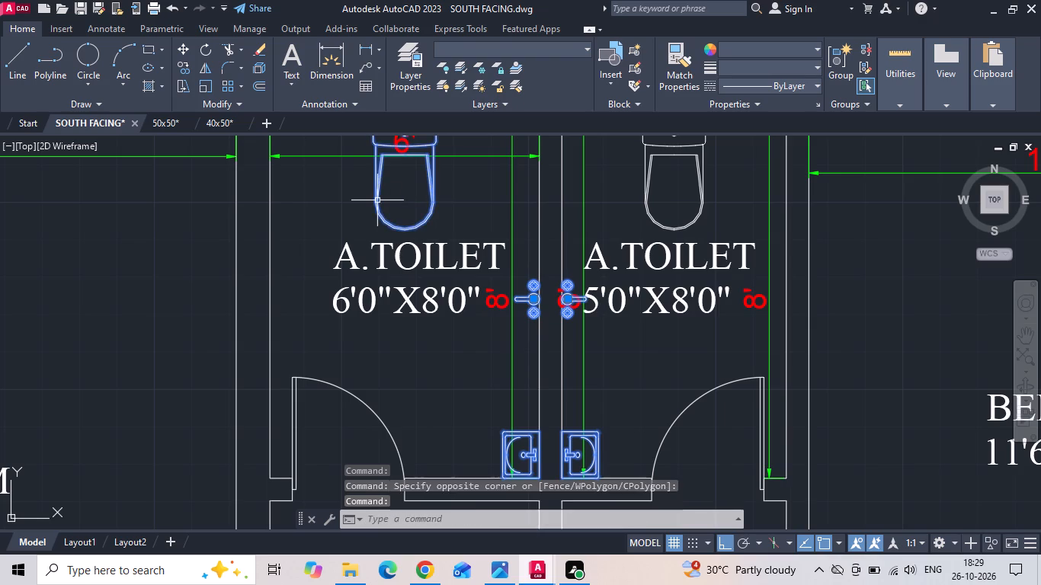
pyautogui.press('Delete')
pyautogui.click(645, 192)
pyautogui.press('Delete')
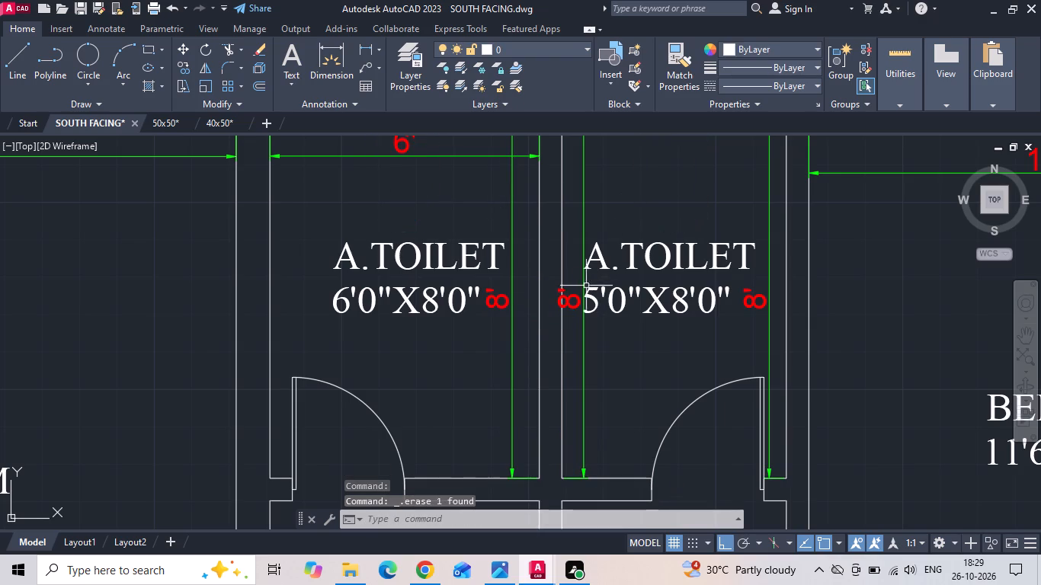
# Shift the west wall's dimension line in the 5'0"X8'0" attached toilet slightly east, away from the wall.
pyautogui.click(582, 363)
pyautogui.moveTo(588, 353); pyautogui.dragTo(604, 273, button='middle')
pyautogui.scroll(2, 575, 382)
pyautogui.click(633, 421)
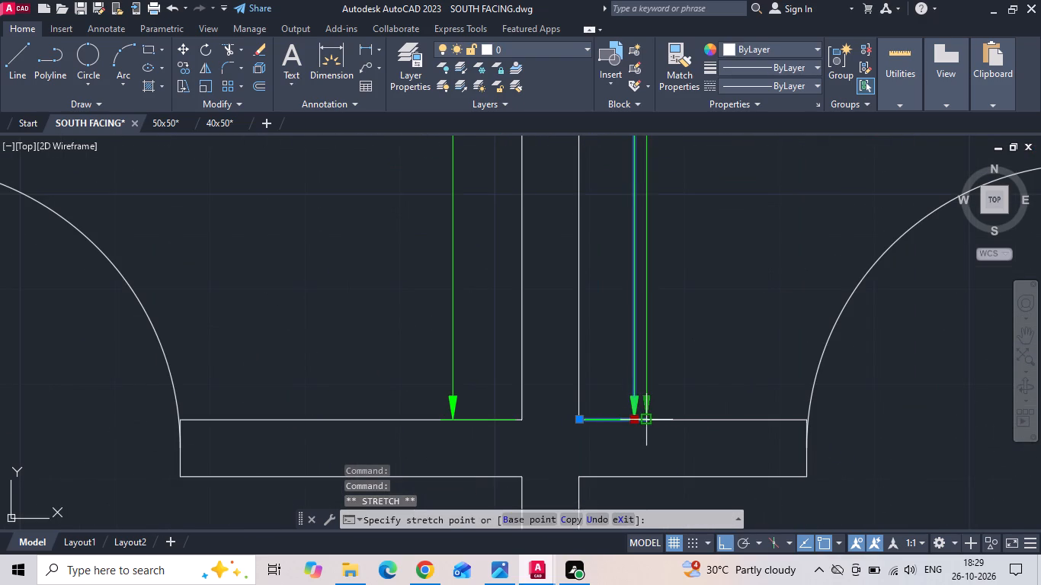
pyautogui.click(649, 422)
pyautogui.scroll(-3, 630, 395)
pyautogui.press('Escape')
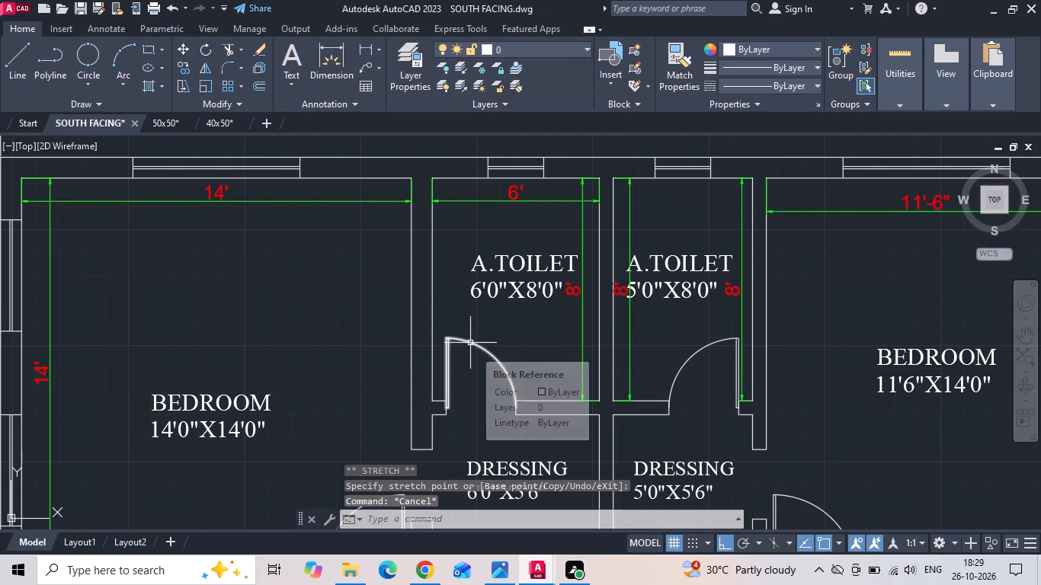
# Add a quick dimension along the inside of the west wall in the 6'0"X8'0" attached toilet.
pyautogui.press('q')
pyautogui.write('DI')
pyautogui.press('m')
pyautogui.press('space')
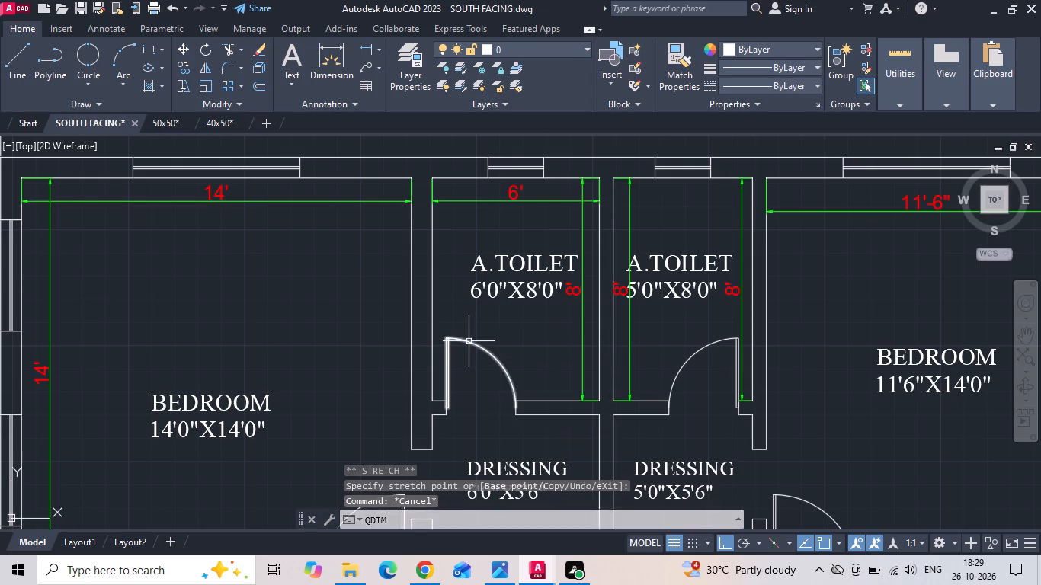
pyautogui.click(434, 307)
pyautogui.press('space')
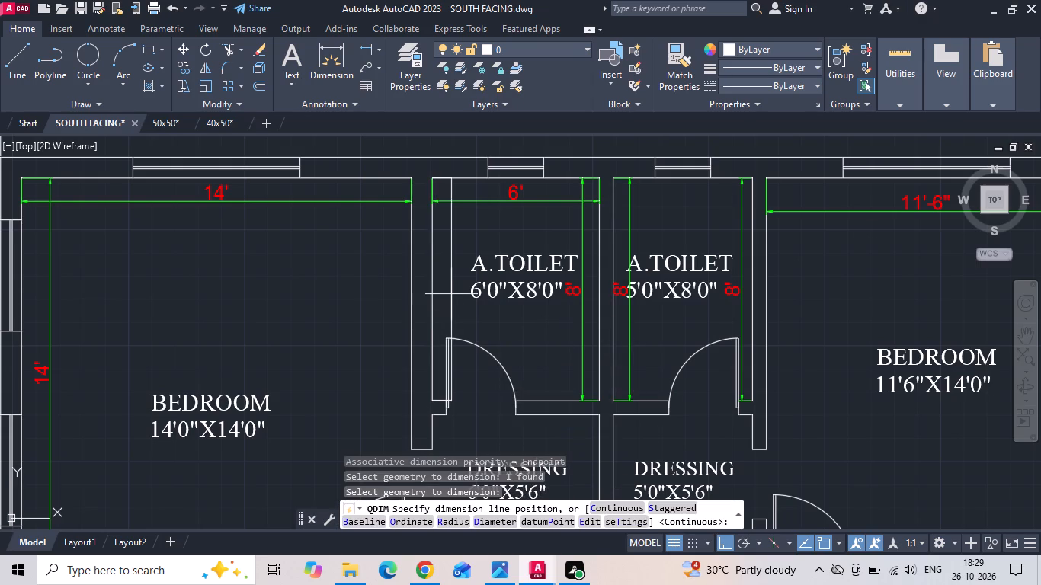
pyautogui.scroll(1, 456, 296)
pyautogui.click(445, 276)
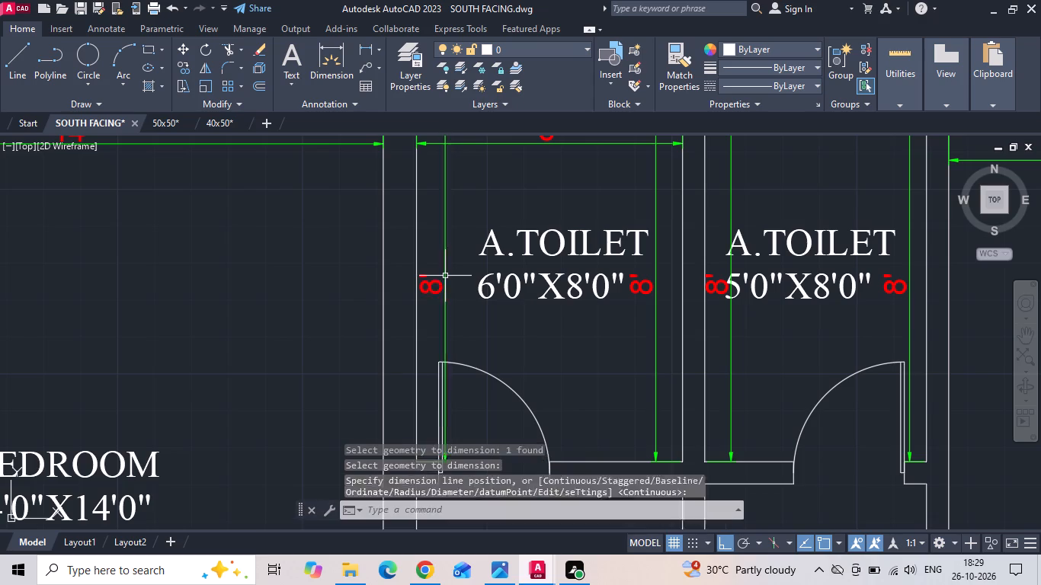
pyautogui.scroll(-1, 450, 271)
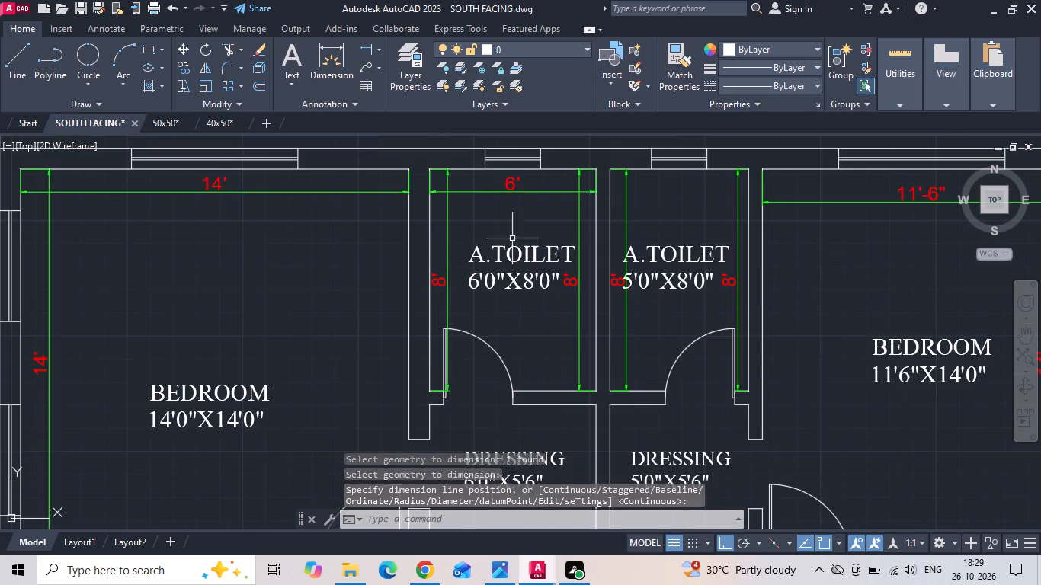
pyautogui.scroll(-1, 520, 236)
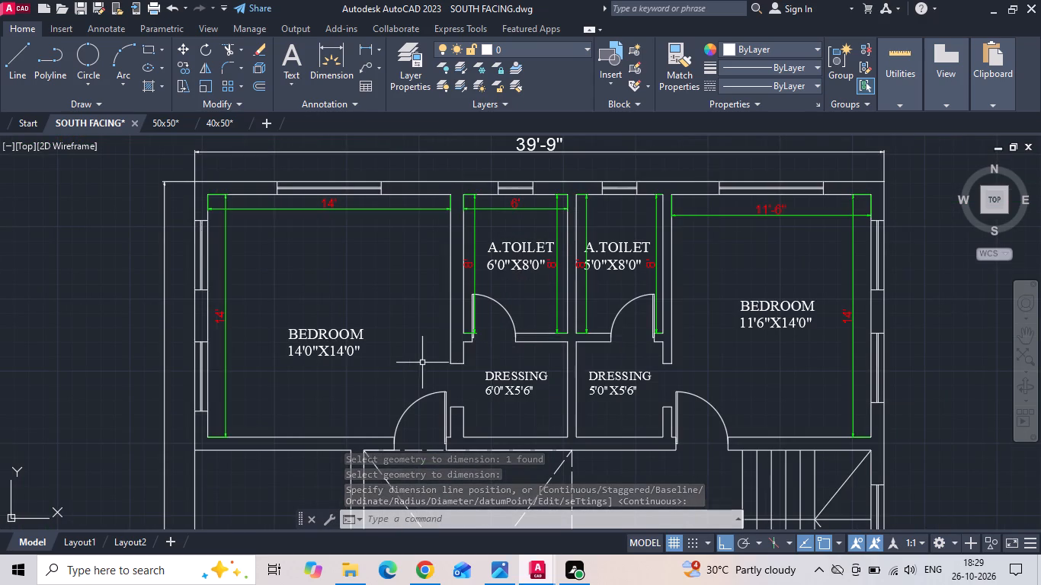
# Add a quick dimension along the inside of the south wall, west of the door, in the 14'0"X14'0" bedroom.
pyautogui.moveTo(422, 363); pyautogui.dragTo(436, 306, button='middle')
pyautogui.press('space')
pyautogui.click(336, 381)
pyautogui.press('space')
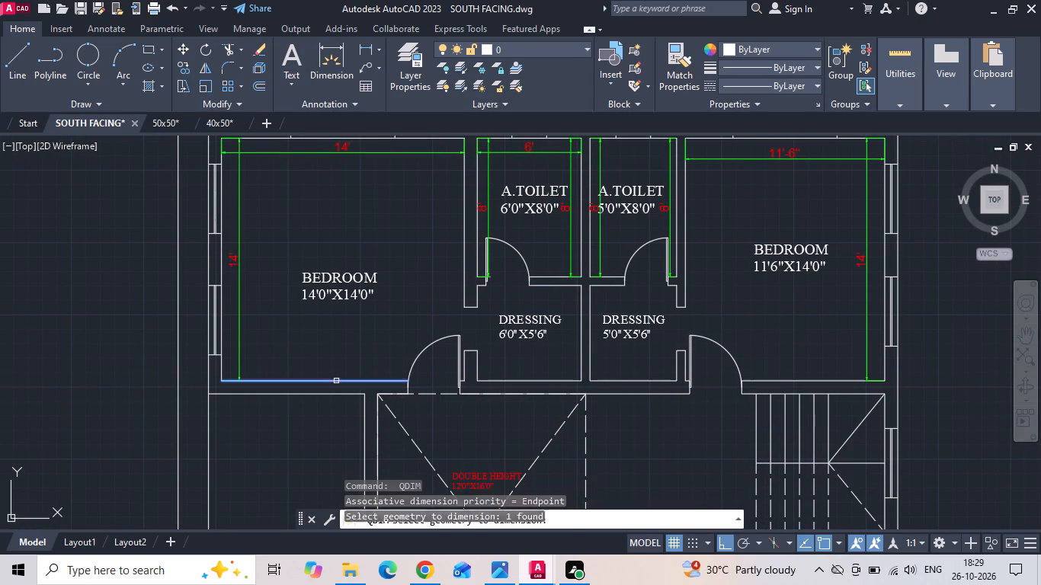
pyautogui.click(335, 365)
# Add quick dimensions inside the 6'0"X5'6" dressing room along its south and east walls.
pyautogui.press('space')
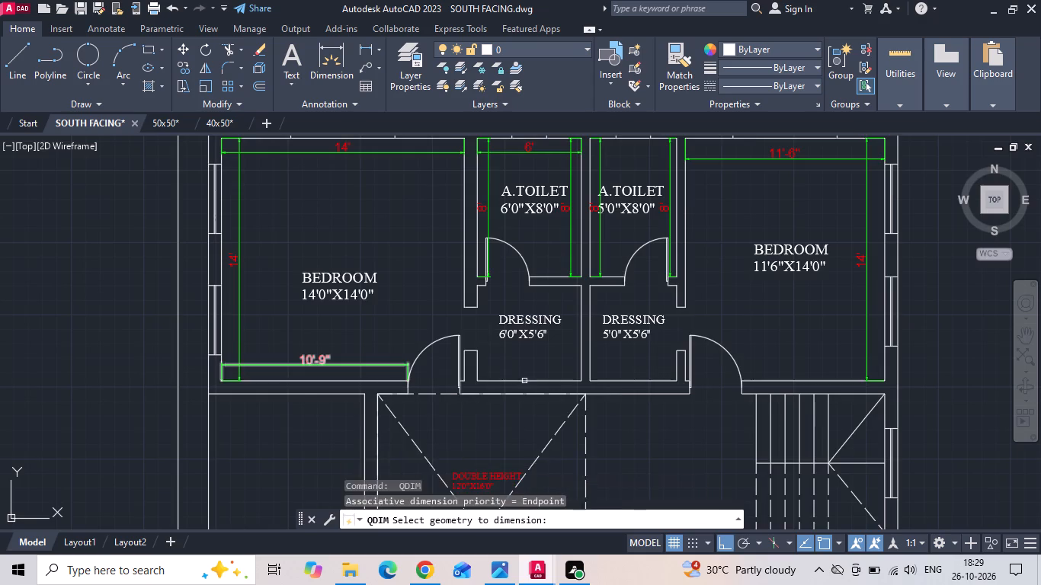
pyautogui.scroll(1, 524, 381)
pyautogui.click(524, 381)
pyautogui.press('space')
pyautogui.scroll(2, 527, 372)
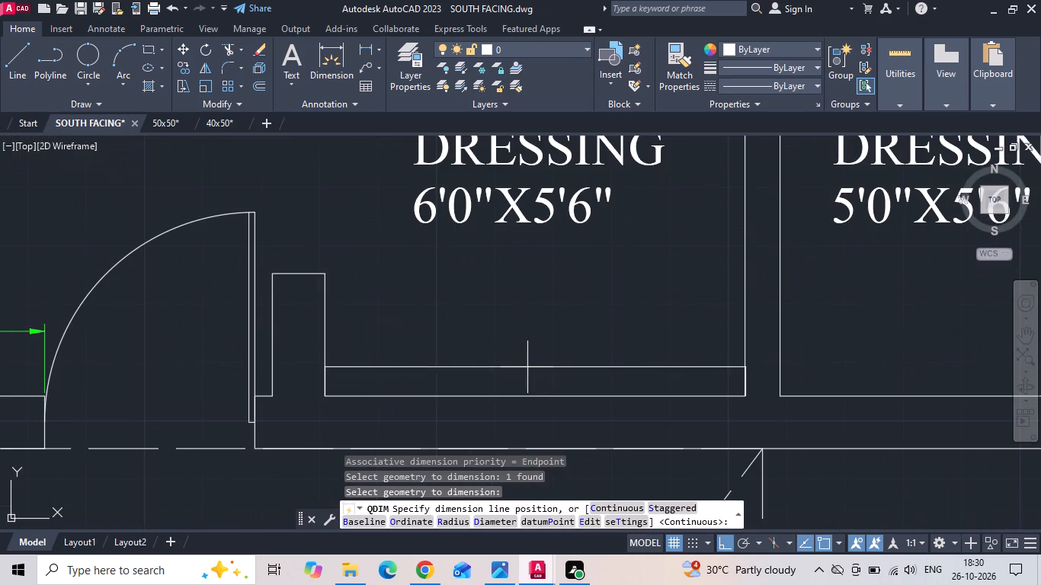
pyautogui.click(527, 367)
pyautogui.press('space')
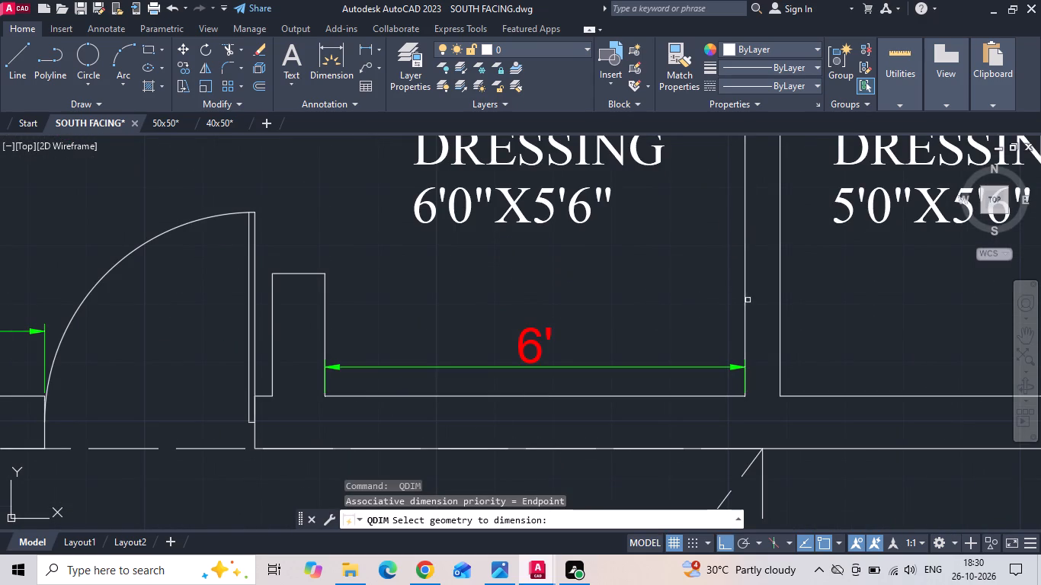
pyautogui.click(741, 296)
pyautogui.click(741, 295)
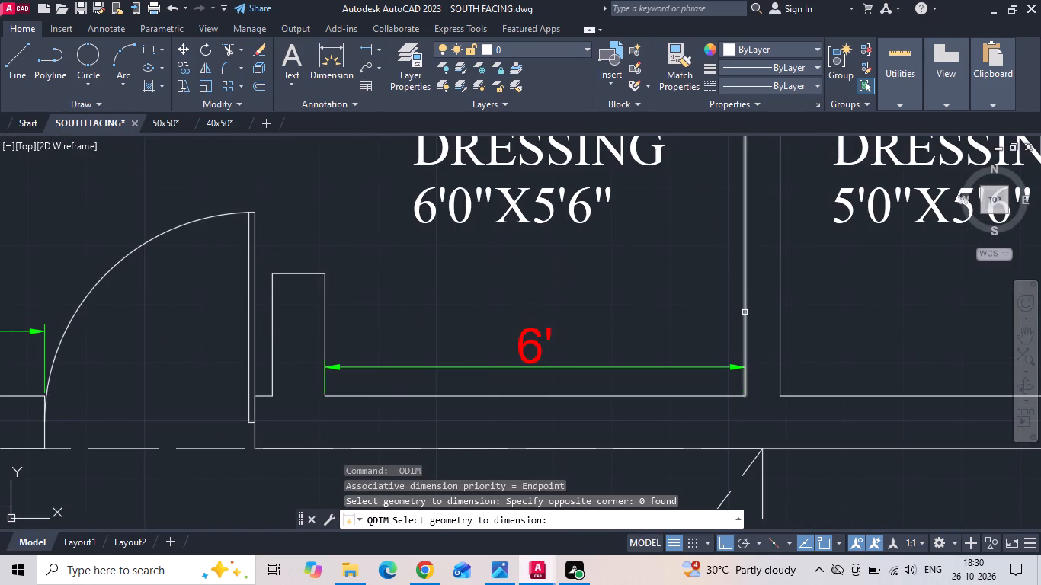
pyautogui.click(745, 312)
pyautogui.press('space')
pyautogui.scroll(-2, 719, 305)
pyautogui.click(715, 300)
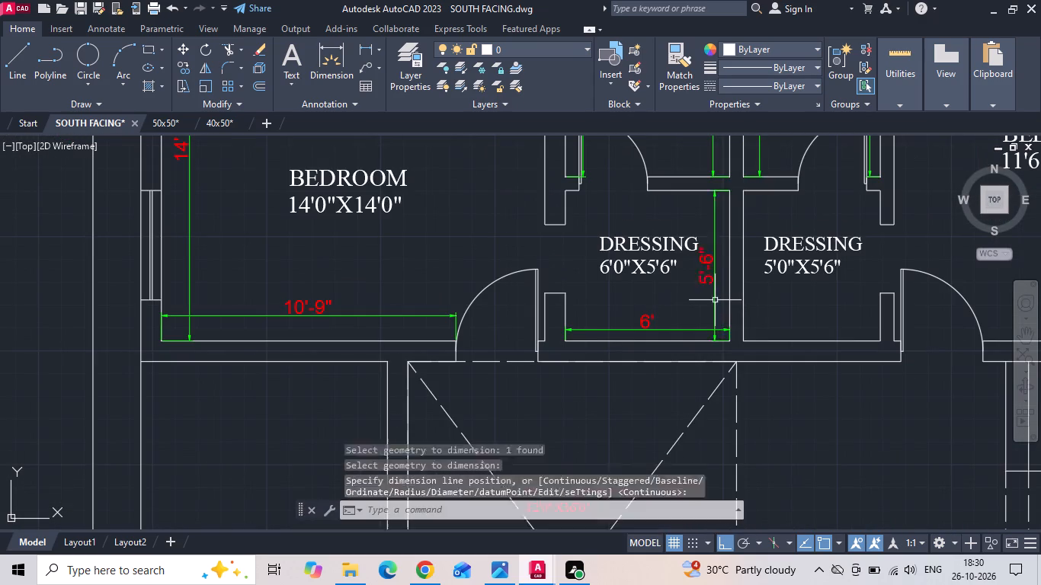
# Add quick dimensions inside the 5'0"X5'6" dressing room along its west and south walls.
pyautogui.moveTo(731, 302); pyautogui.dragTo(540, 302, button='middle')
pyautogui.press('space')
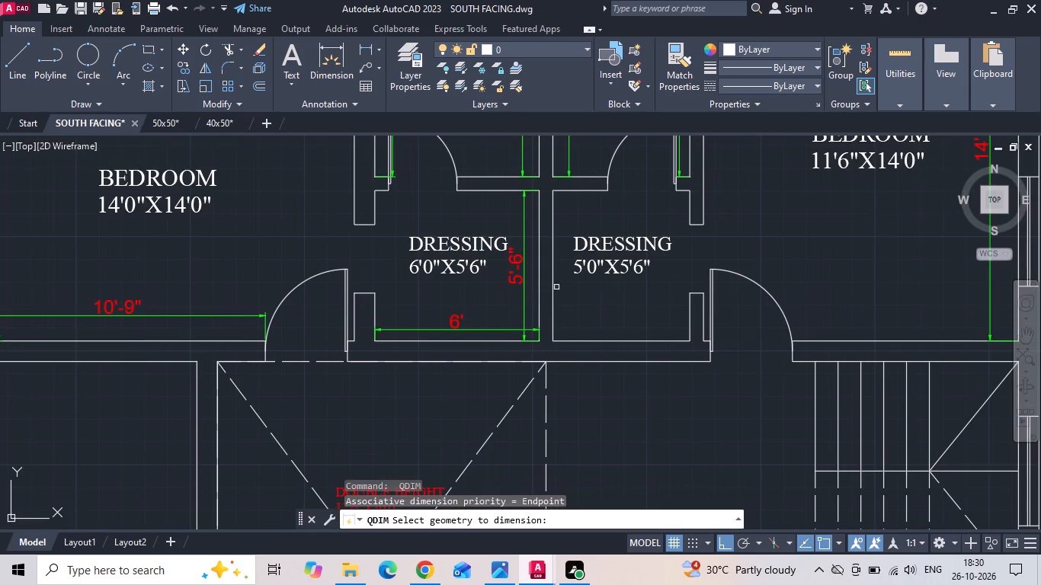
pyautogui.click(553, 283)
pyautogui.press('space')
pyautogui.click(566, 296)
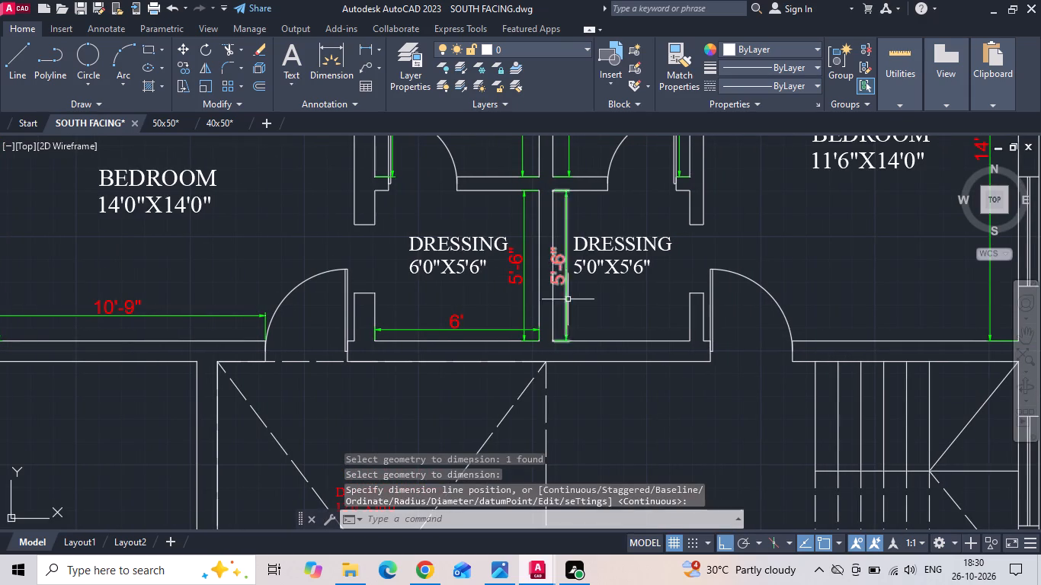
pyautogui.scroll(1, 577, 315)
pyautogui.press('space')
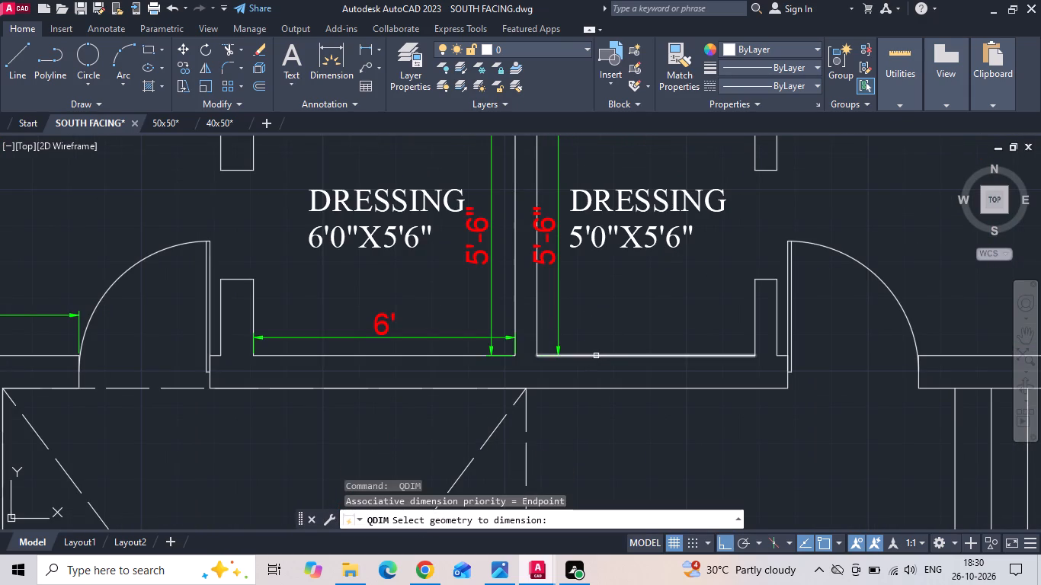
pyautogui.click(596, 356)
pyautogui.press('space')
pyautogui.click(594, 325)
pyautogui.press('Escape')
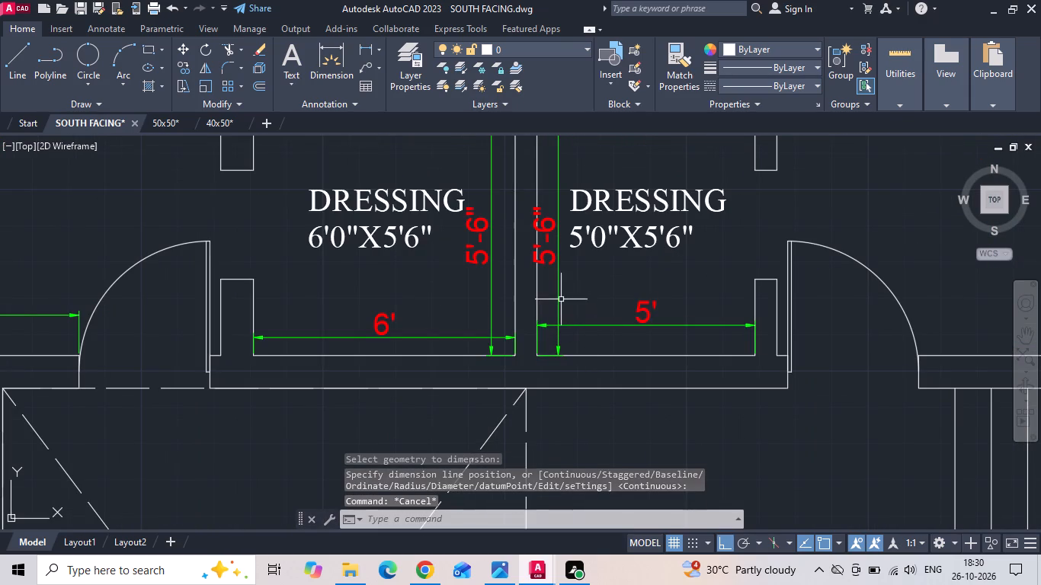
# Shift the west wall's dimension line in the 5'0"X5'6" dressing room slightly east, away from the wall.
pyautogui.click(561, 295)
pyautogui.click(556, 289)
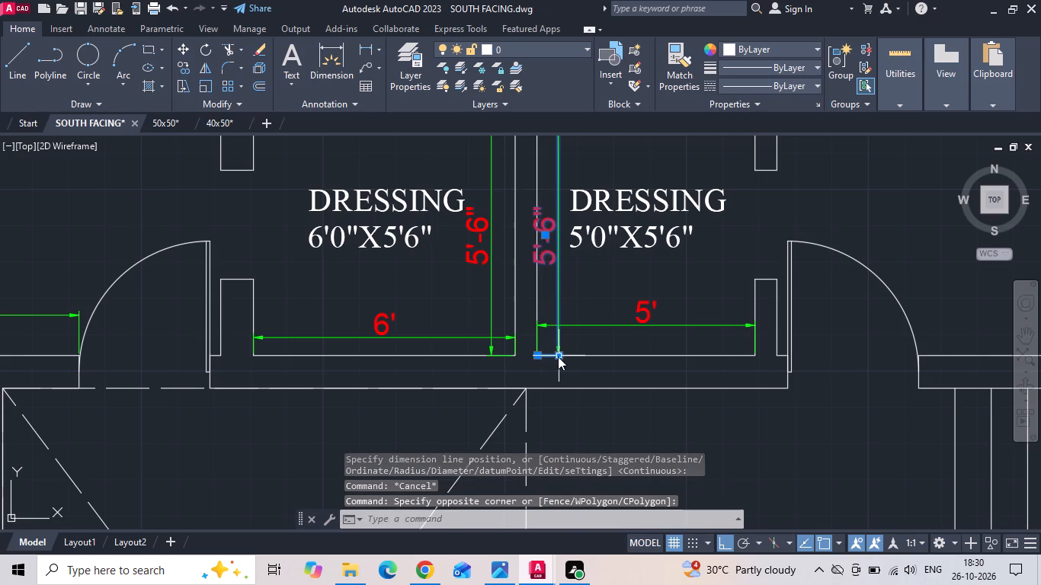
pyautogui.click(559, 358)
pyautogui.click(572, 366)
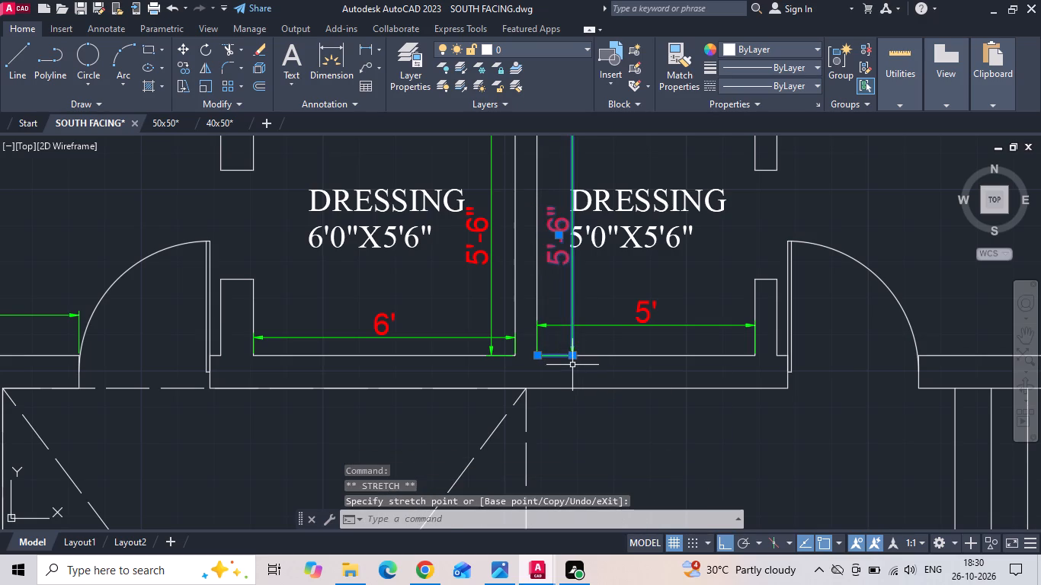
pyautogui.press('Escape')
# Move the 5'0"X5'6" DRESSING label slightly east, clear of the vertical dimension line.
pyautogui.click(649, 245)
pyautogui.moveTo(642, 206); pyautogui.dragTo(654, 219, button='right')
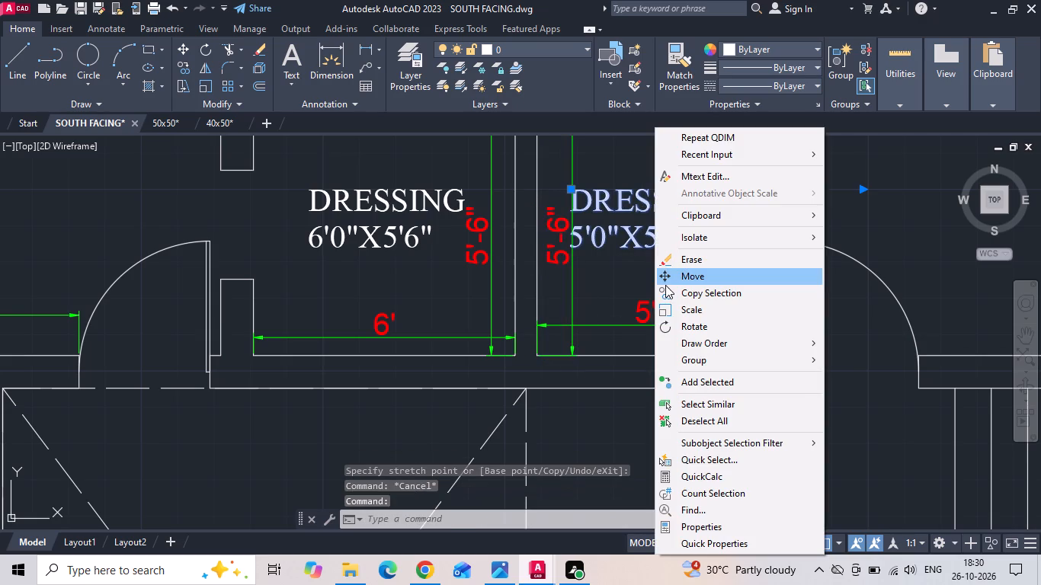
pyautogui.click(665, 282)
pyautogui.click(668, 283)
pyautogui.click(681, 291)
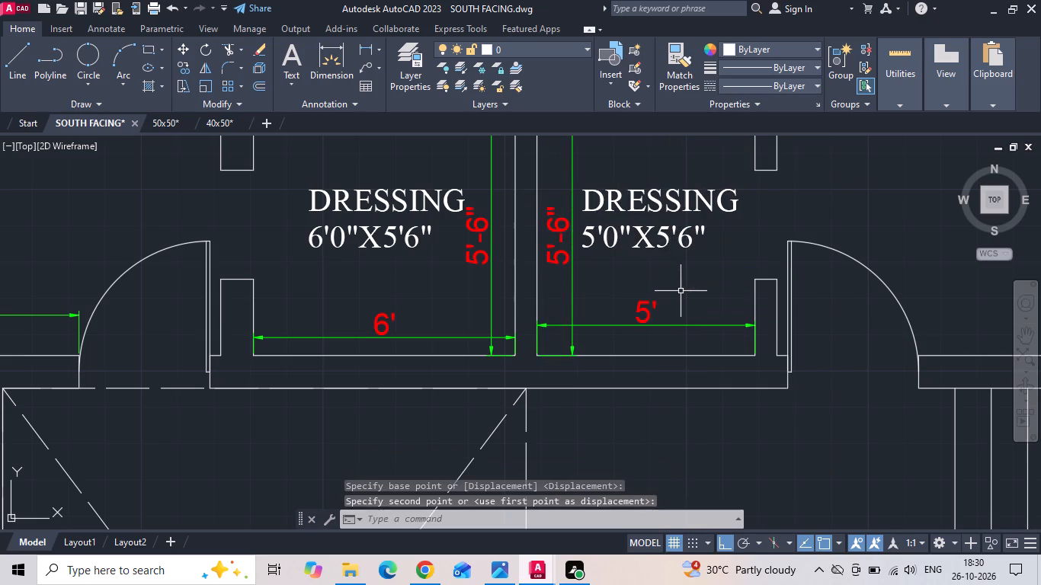
# Move the 5'0"X8'0" A.TOILET label slightly east, away from the west wall's dimension text.
pyautogui.scroll(-2, 612, 366)
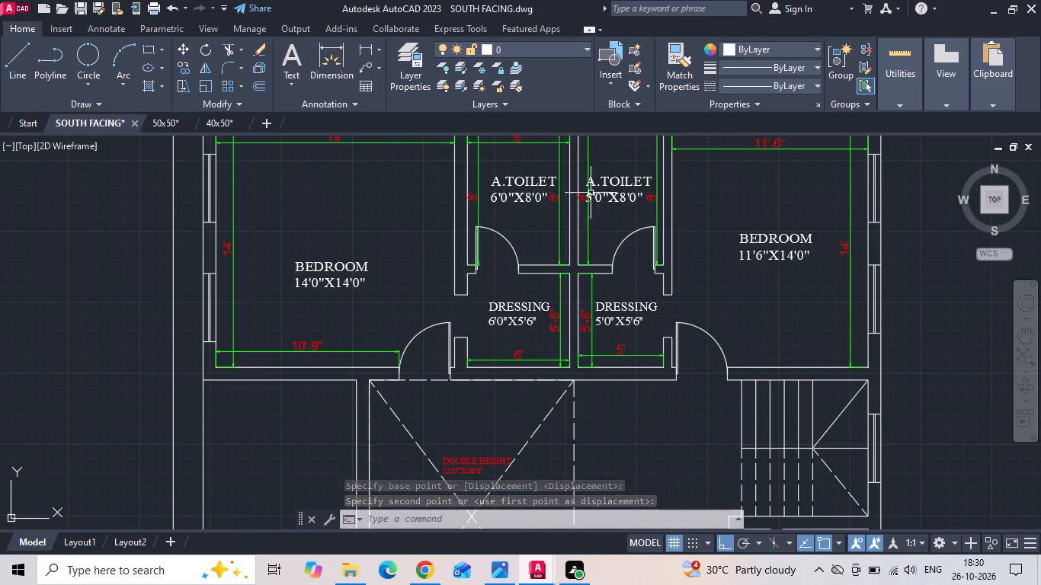
pyautogui.scroll(1, 597, 187)
pyautogui.click(622, 210)
pyautogui.rightClick(621, 209)
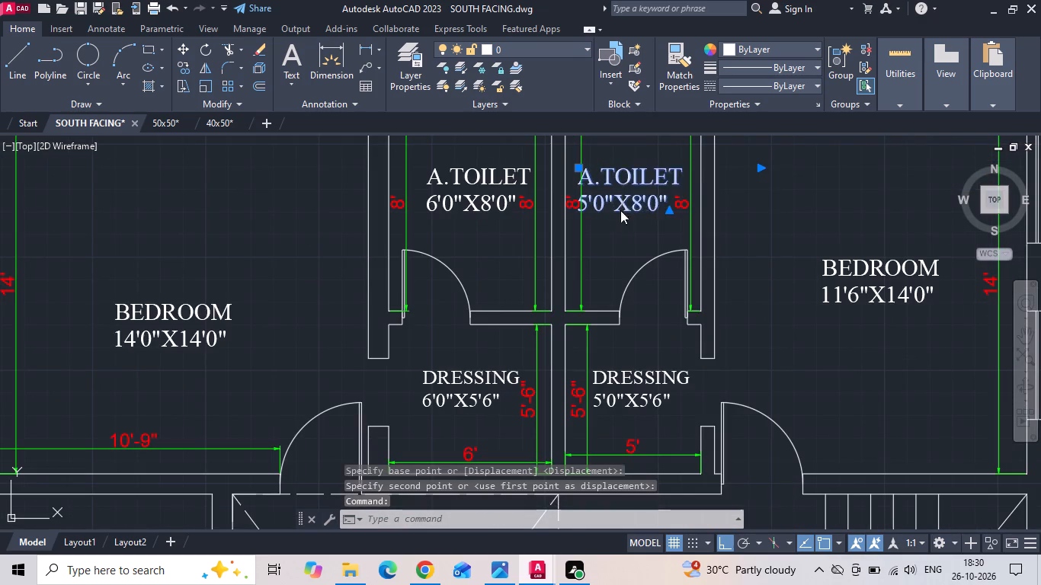
pyautogui.click(645, 273)
pyautogui.scroll(1, 628, 246)
pyautogui.click(629, 245)
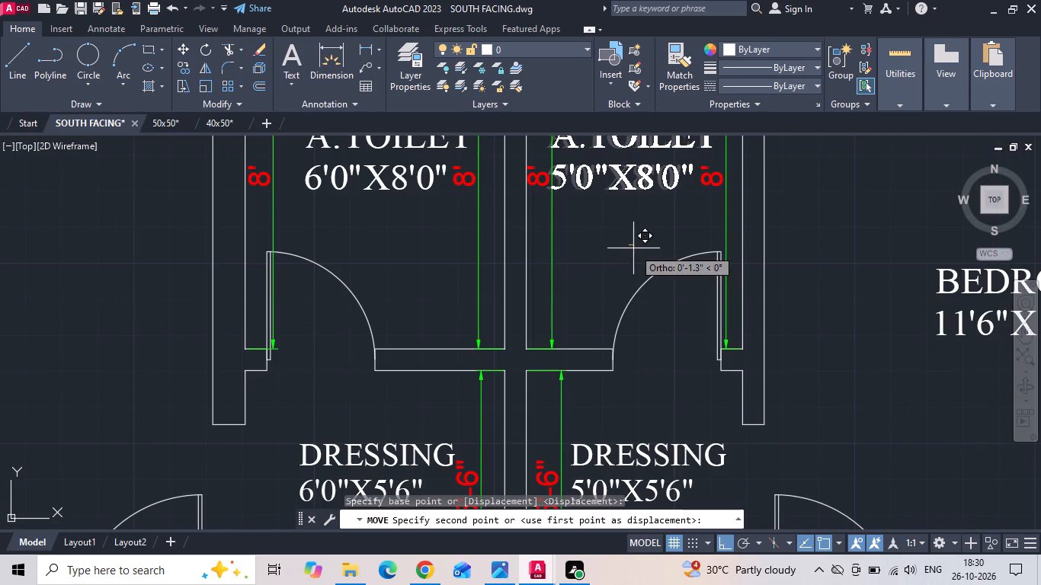
pyautogui.click(635, 250)
pyautogui.scroll(-2, 610, 259)
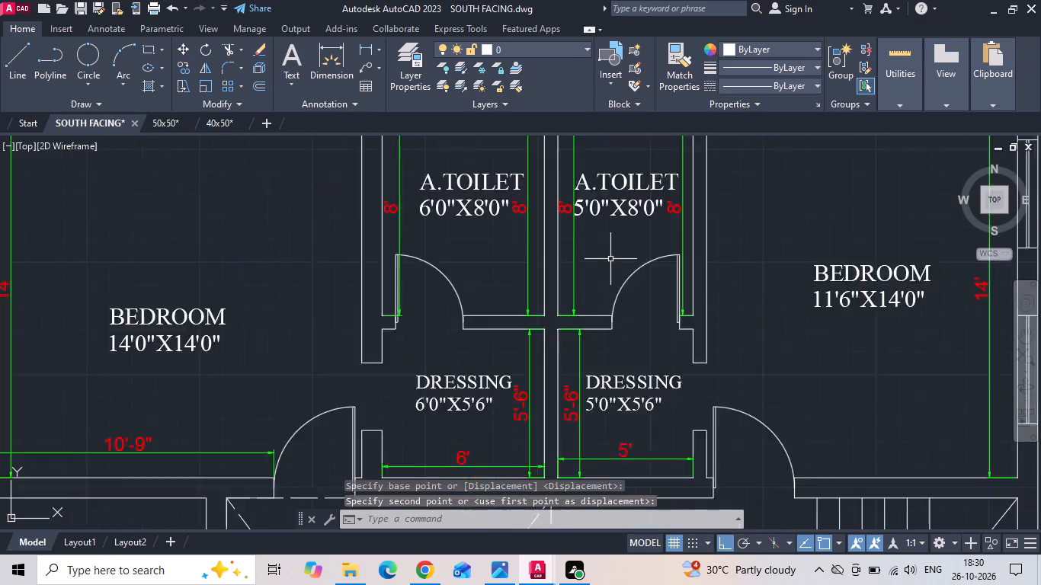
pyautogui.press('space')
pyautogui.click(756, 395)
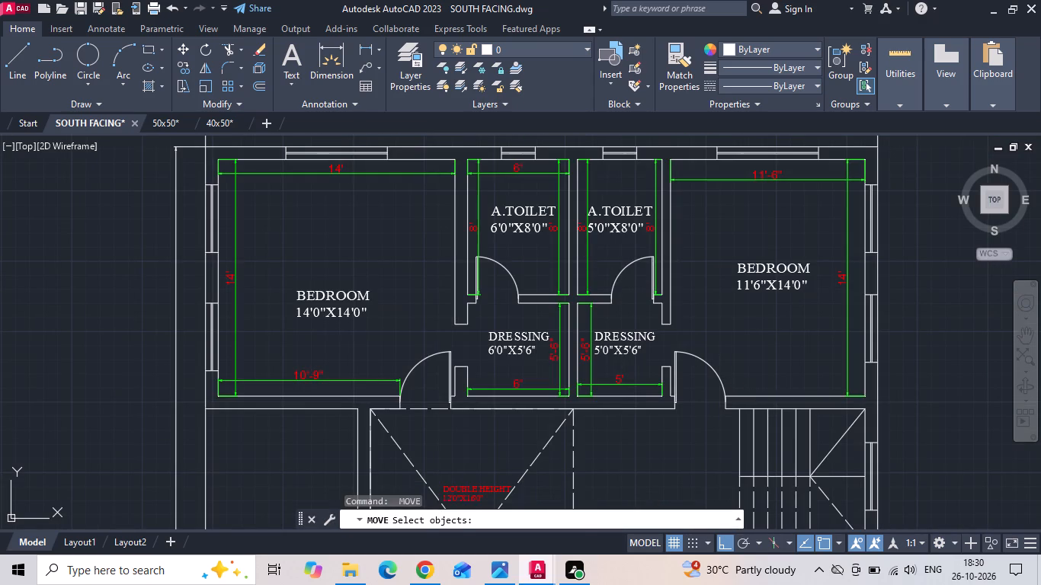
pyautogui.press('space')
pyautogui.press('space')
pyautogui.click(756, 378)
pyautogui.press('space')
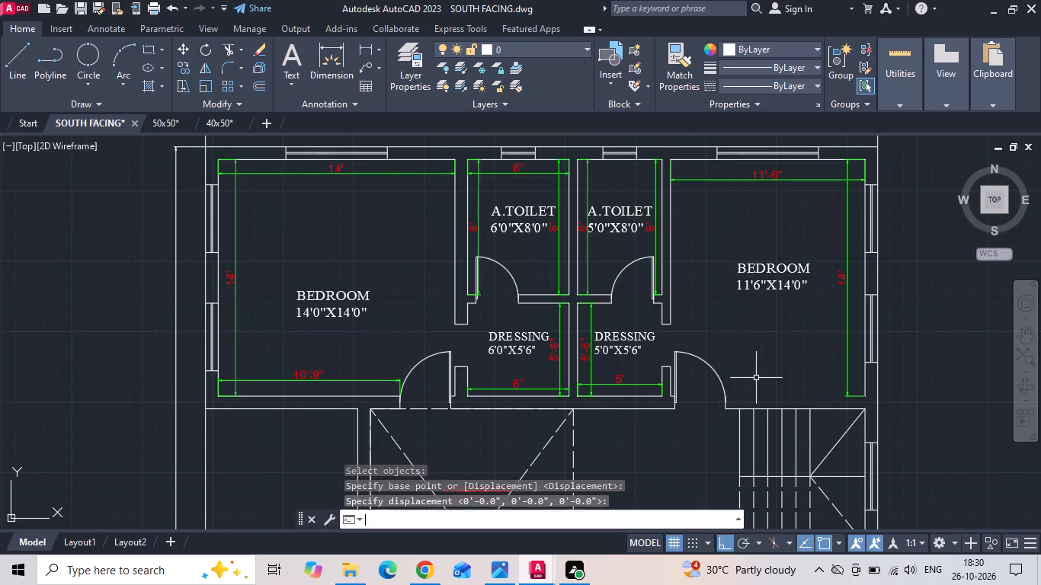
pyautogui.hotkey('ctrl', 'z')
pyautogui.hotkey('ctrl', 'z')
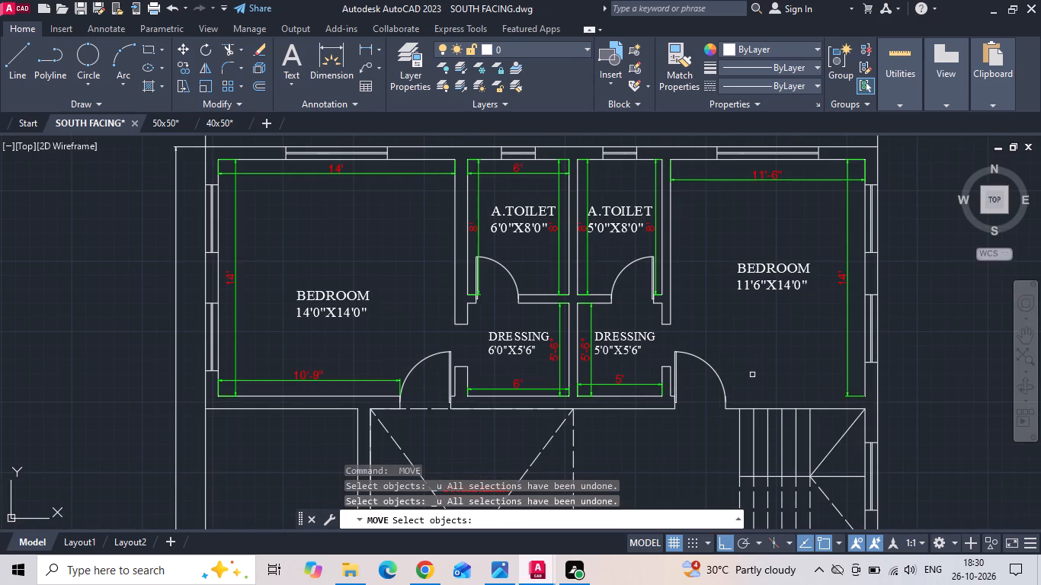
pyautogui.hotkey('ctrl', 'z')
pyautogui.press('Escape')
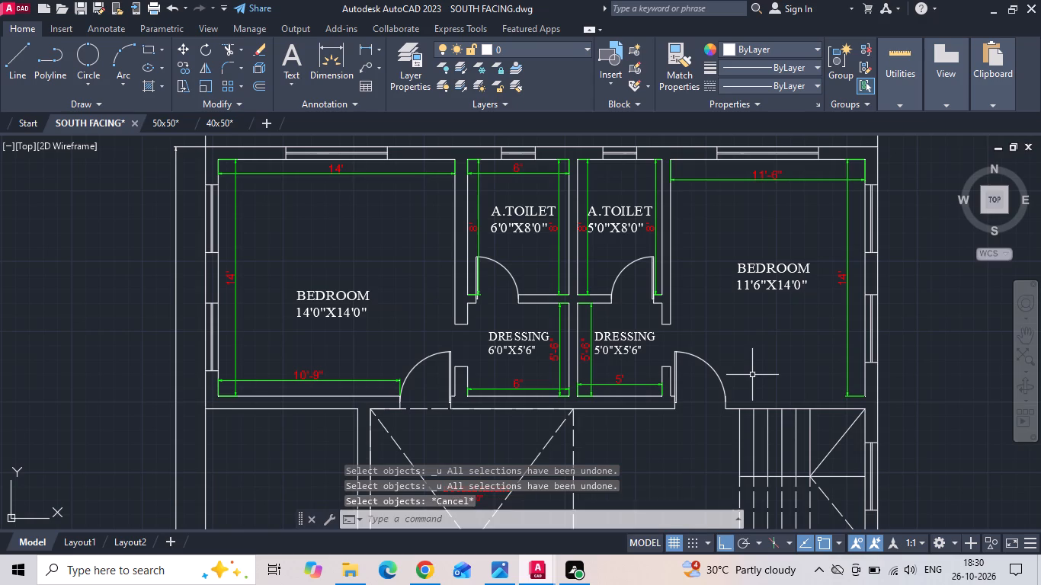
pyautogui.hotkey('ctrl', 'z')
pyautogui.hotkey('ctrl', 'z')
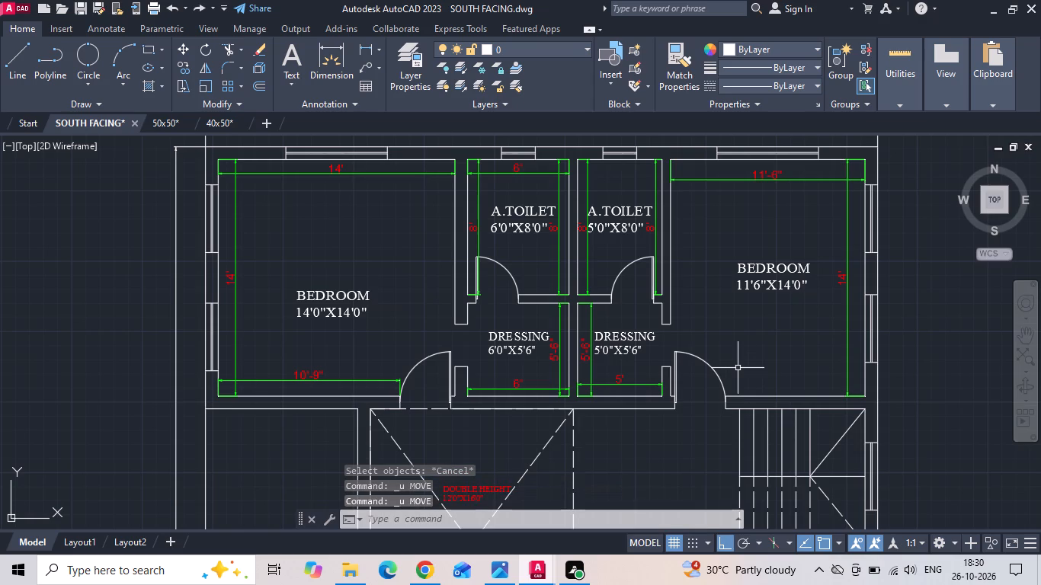
# Add a quick dimension along the inside of the south wall, east of the door, in the 11'6"X14'0" bedroom.
pyautogui.write('QDIM')
pyautogui.press('space')
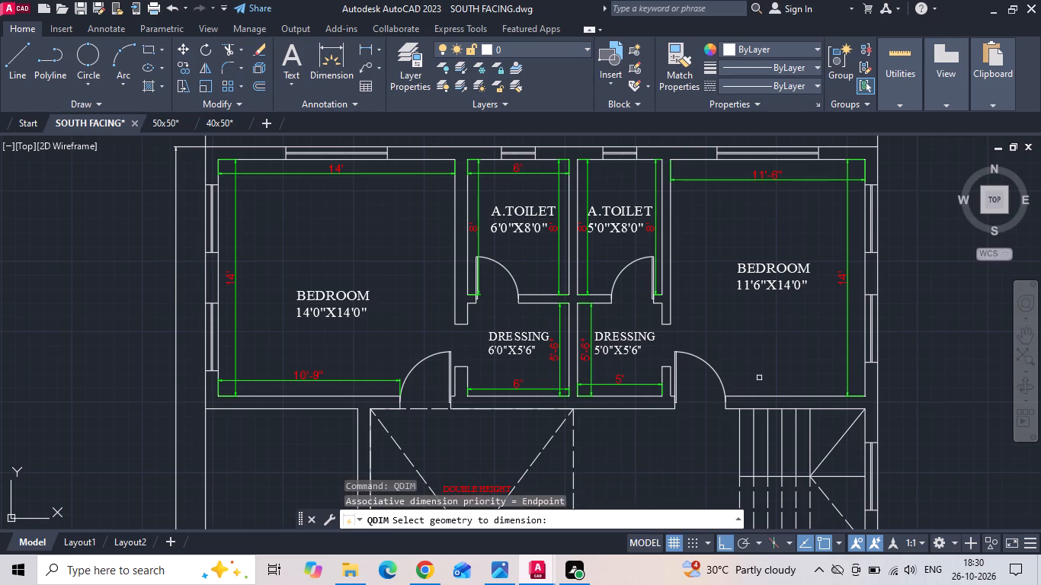
pyautogui.click(770, 395)
pyautogui.press('space')
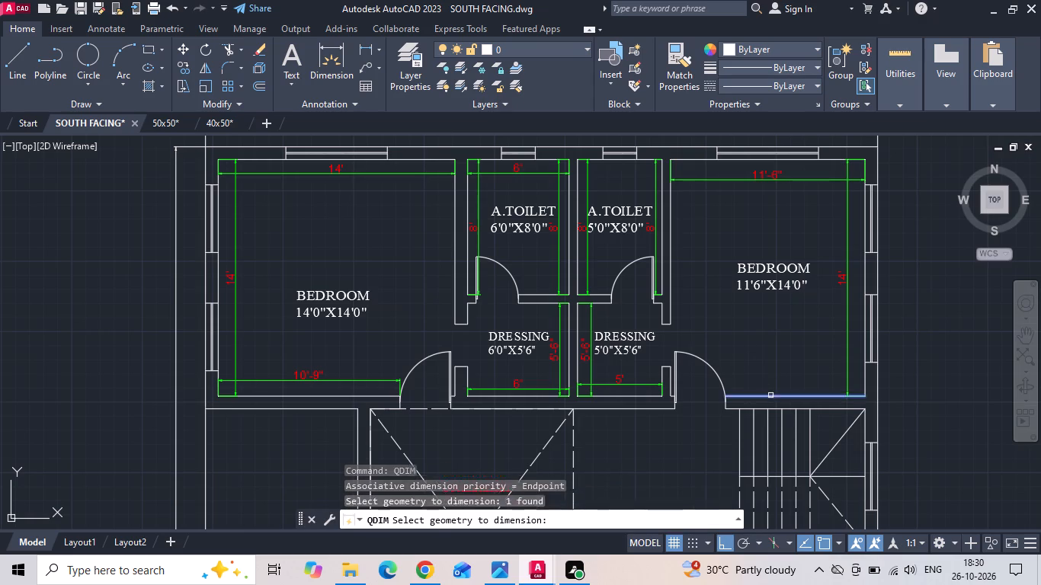
pyautogui.click(767, 382)
# Add a quick dimension along the inside of the kitchen's south wall, just above the window.
pyautogui.scroll(-1, 665, 292)
pyautogui.moveTo(572, 430); pyautogui.dragTo(570, 430, button='middle')
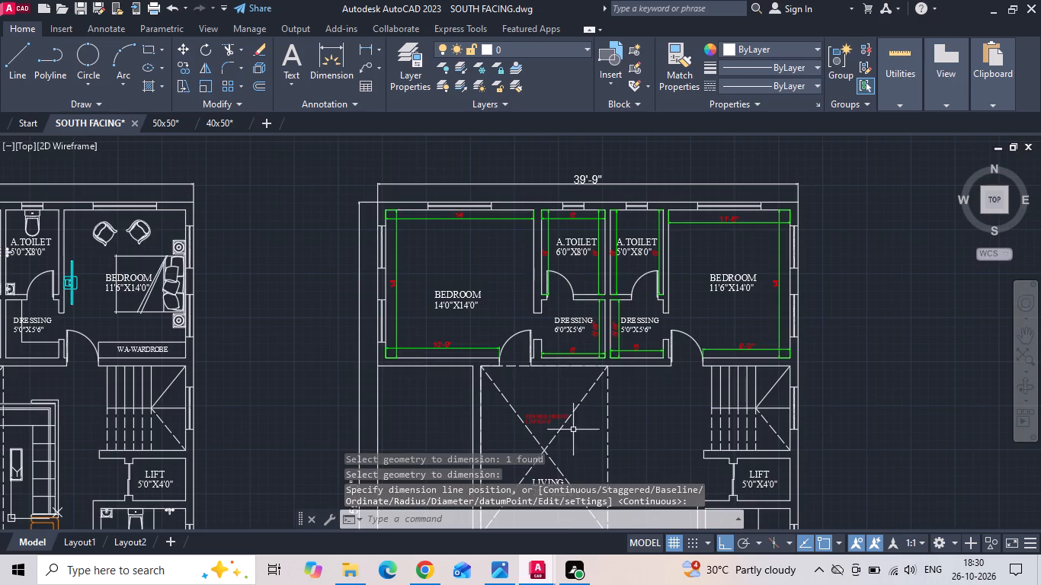
pyautogui.moveTo(570, 430); pyautogui.dragTo(556, 97, button='middle')
pyautogui.moveTo(475, 264); pyautogui.dragTo(474, 343, button='middle')
pyautogui.moveTo(569, 360); pyautogui.dragTo(555, 270, button='middle')
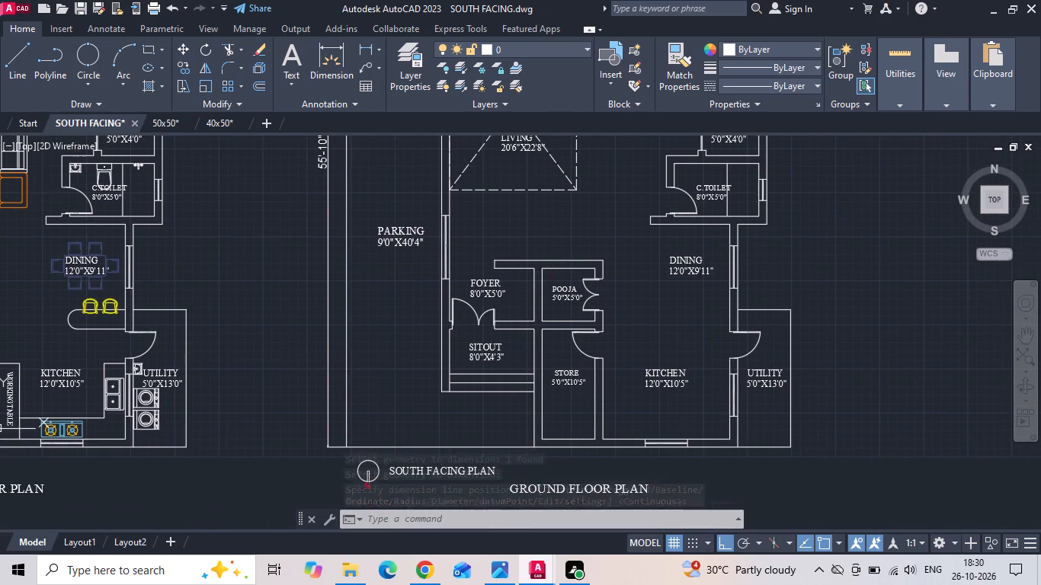
pyautogui.press('space')
pyautogui.click(668, 440)
pyautogui.press('space')
pyautogui.scroll(1, 668, 436)
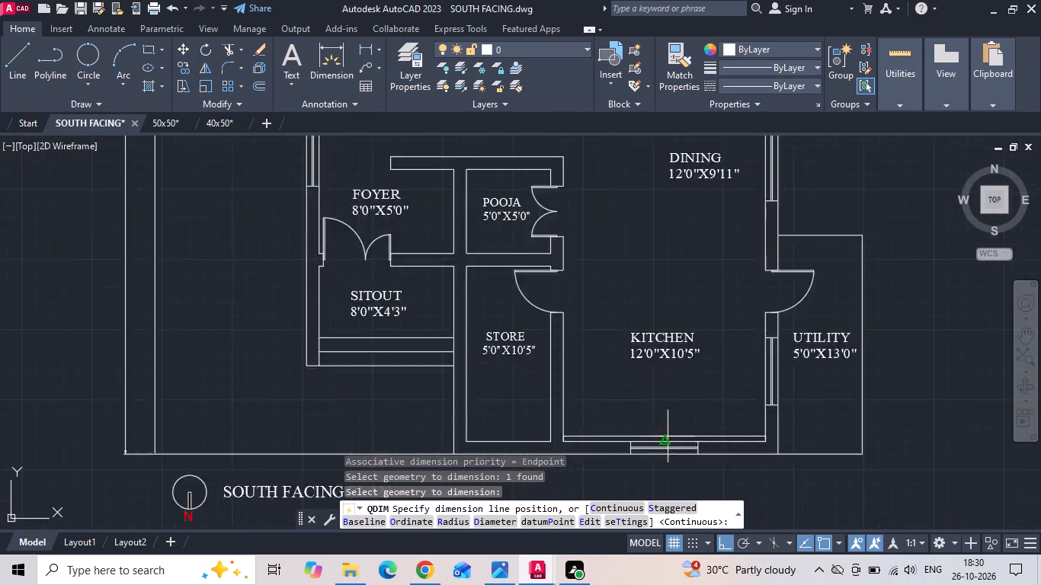
pyautogui.scroll(1, 668, 436)
pyautogui.click(668, 424)
pyautogui.scroll(-1, 630, 415)
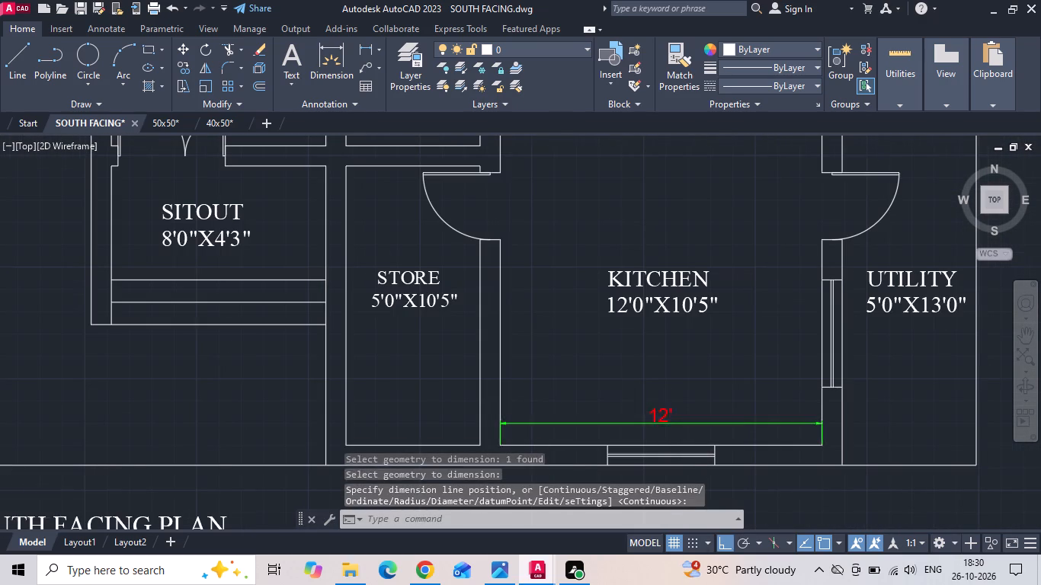
# Add quick dimensions along the inside of the store's west and south walls.
pyautogui.press('space')
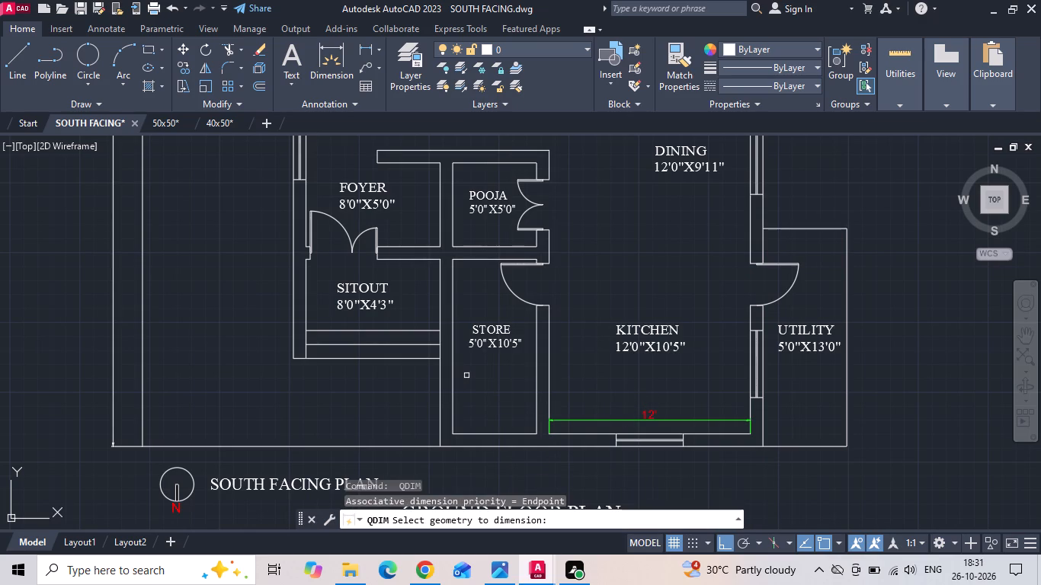
pyautogui.click(453, 393)
pyautogui.scroll(1, 456, 395)
pyautogui.press('space')
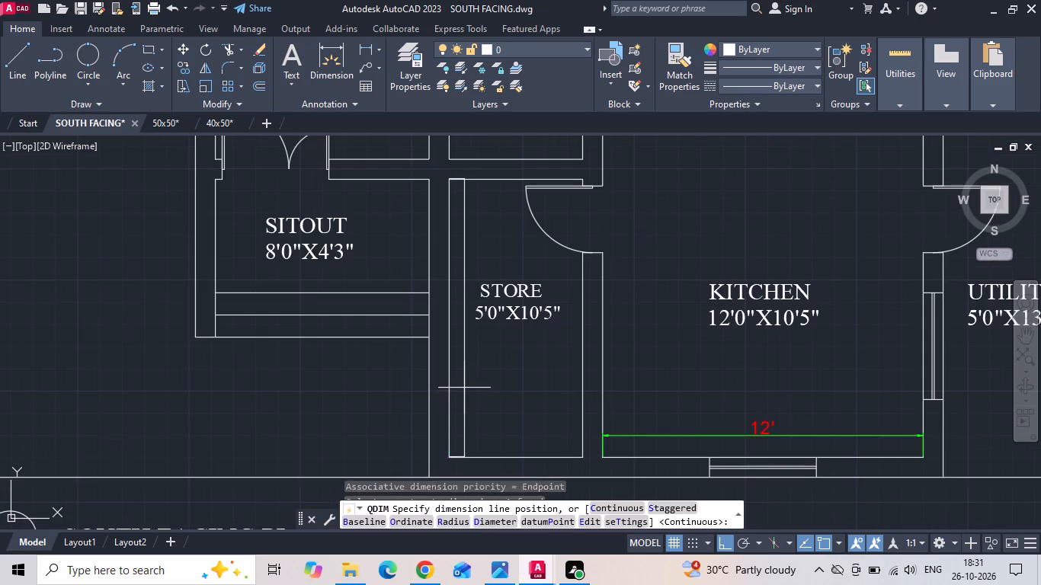
pyautogui.click(468, 387)
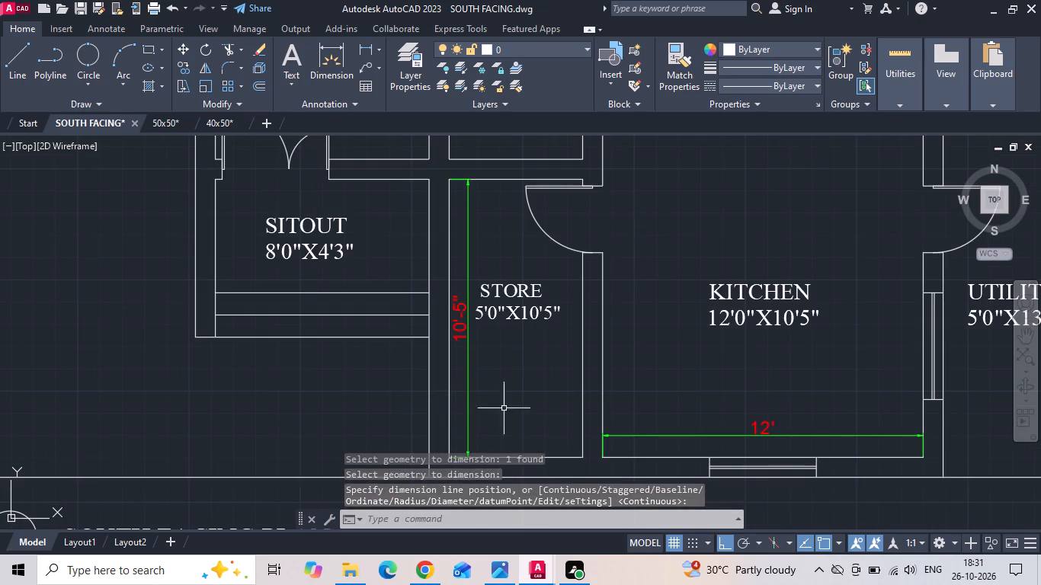
pyautogui.press('space')
pyautogui.click(508, 459)
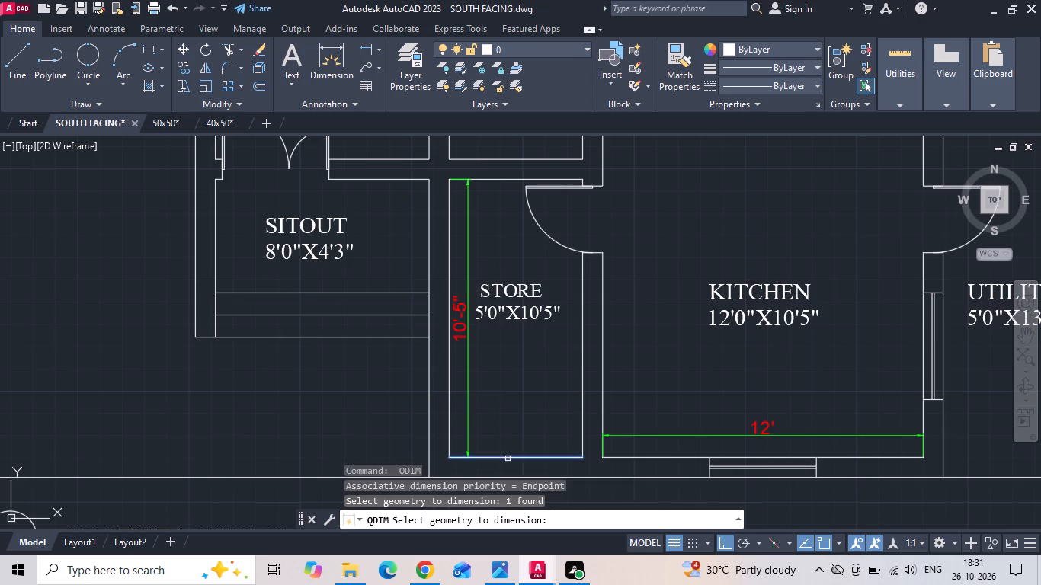
pyautogui.press('space')
pyautogui.click(511, 436)
# Add a quick dimension along the inside of the pooja room's west wall.
pyautogui.moveTo(480, 289); pyautogui.dragTo(480, 444, button='middle')
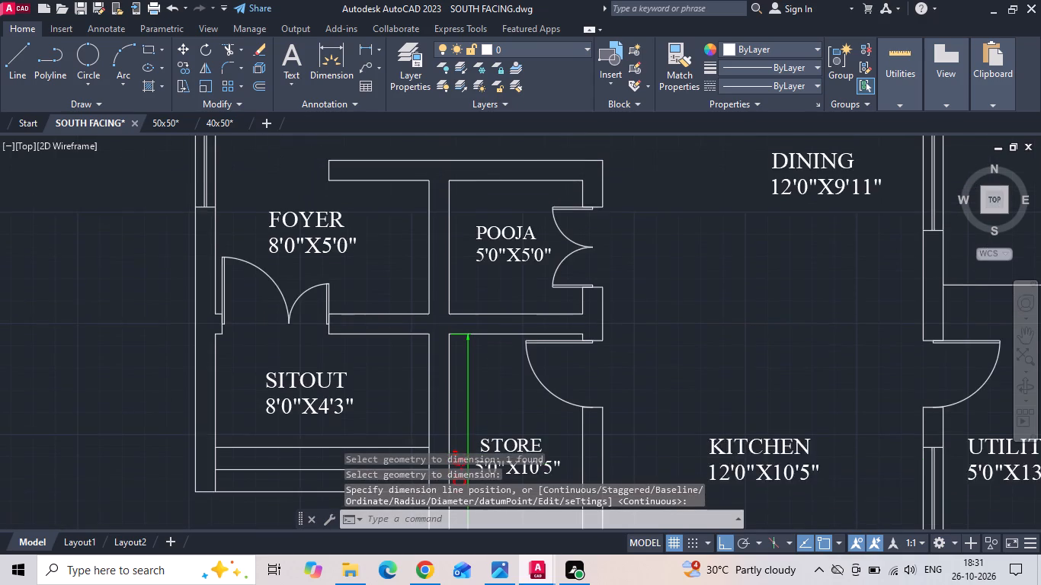
pyautogui.scroll(-1, 480, 444)
pyautogui.scroll(1, 470, 353)
pyautogui.press('space')
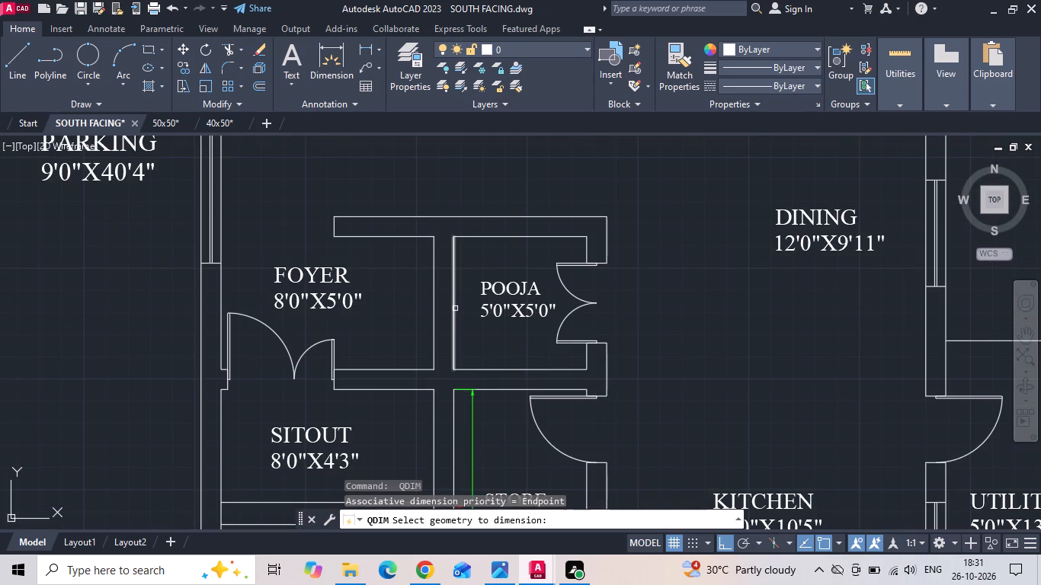
pyautogui.click(455, 305)
pyautogui.press('space')
pyautogui.click(472, 314)
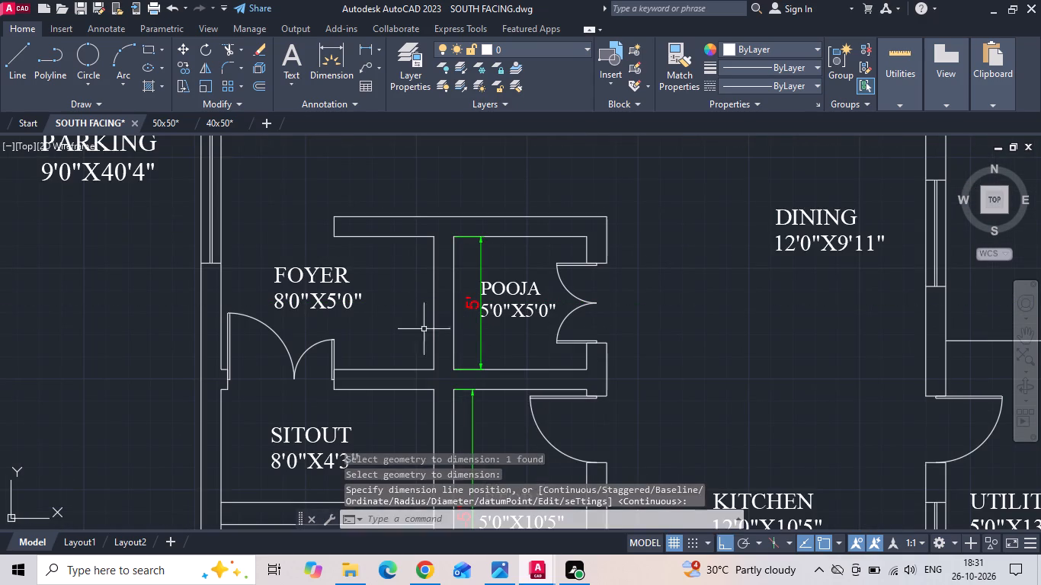
# Add quick dimensions along the foyer's east wall and along its south wall segment east of the double door.
pyautogui.press('space')
pyautogui.click(433, 284)
pyautogui.press('space')
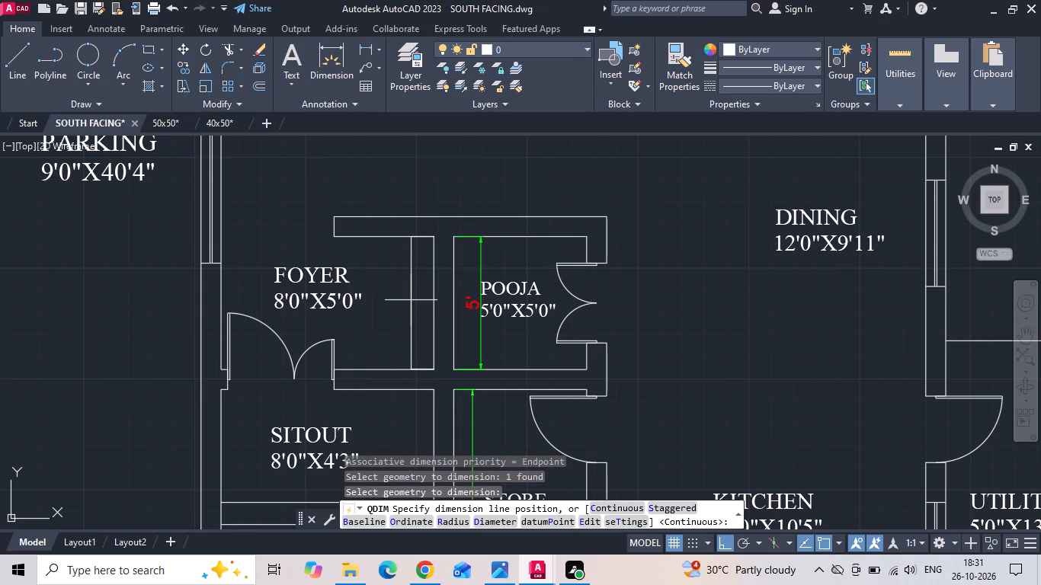
pyautogui.click(419, 308)
pyautogui.press('space')
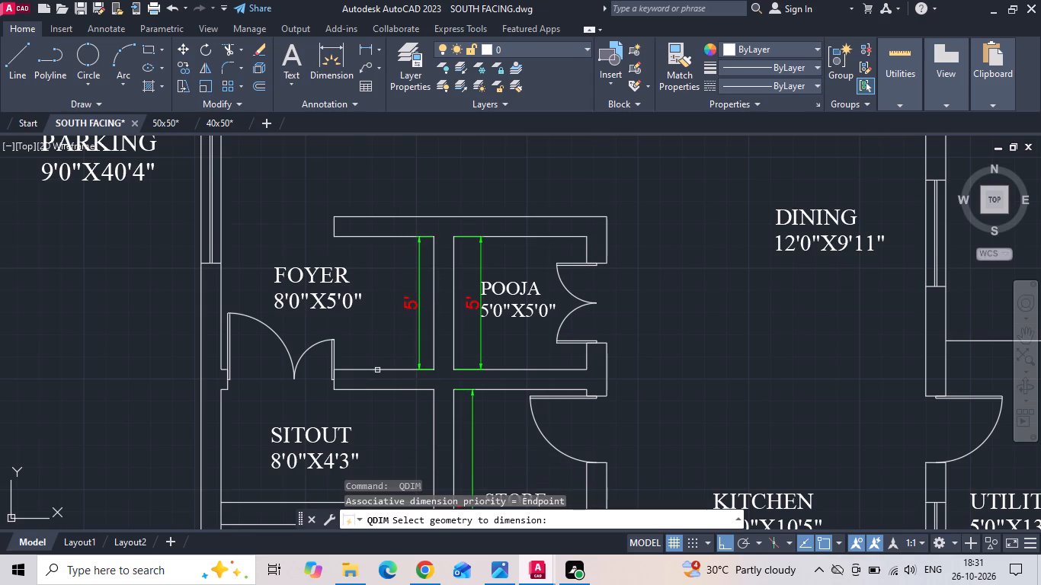
pyautogui.click(377, 370)
pyautogui.press('space')
pyautogui.scroll(2, 381, 352)
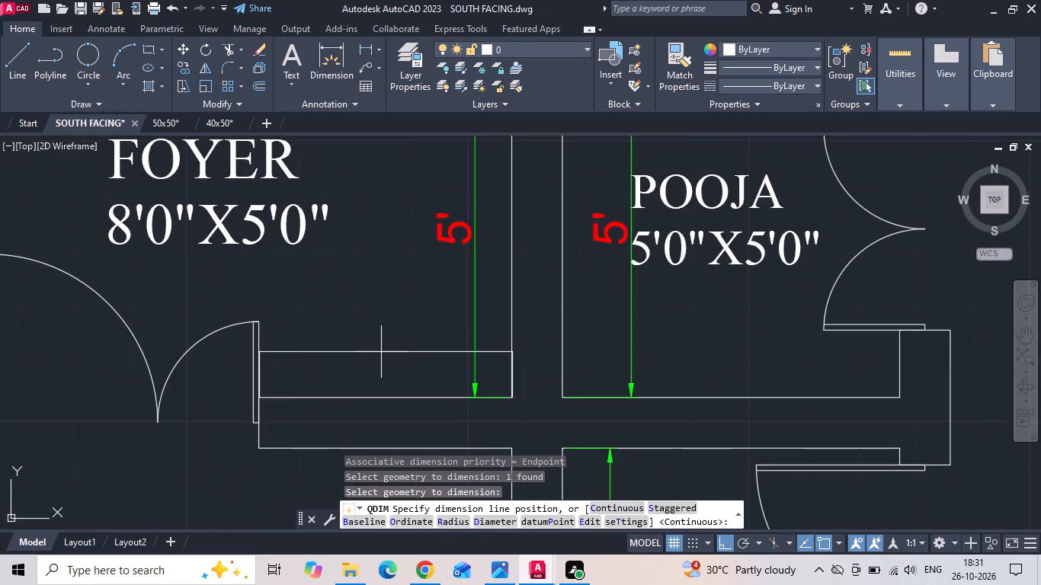
pyautogui.click(386, 367)
# Add a quick dimension along the inside of the pooja room's south wall.
pyautogui.press('space')
pyautogui.click(658, 396)
pyautogui.press('space')
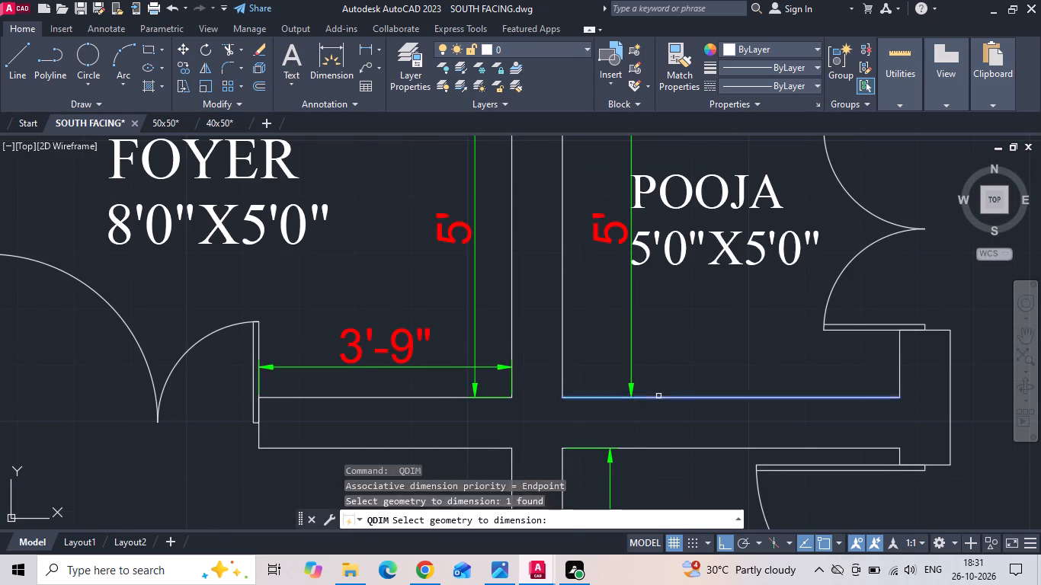
pyautogui.click(665, 363)
# Add quick dimensions along the inside of the C.TOILET's east and north walls.
pyautogui.scroll(-2, 642, 382)
pyautogui.scroll(-2, 656, 289)
pyautogui.scroll(2, 798, 216)
pyautogui.moveTo(758, 263); pyautogui.dragTo(717, 358, button='middle')
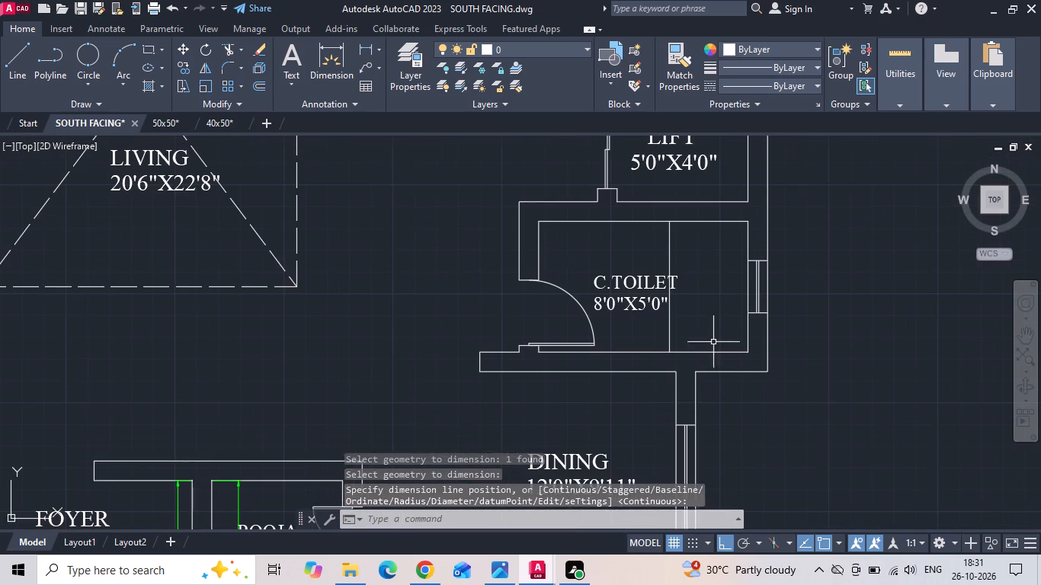
pyautogui.press('space')
pyautogui.click(746, 299)
pyautogui.press('space')
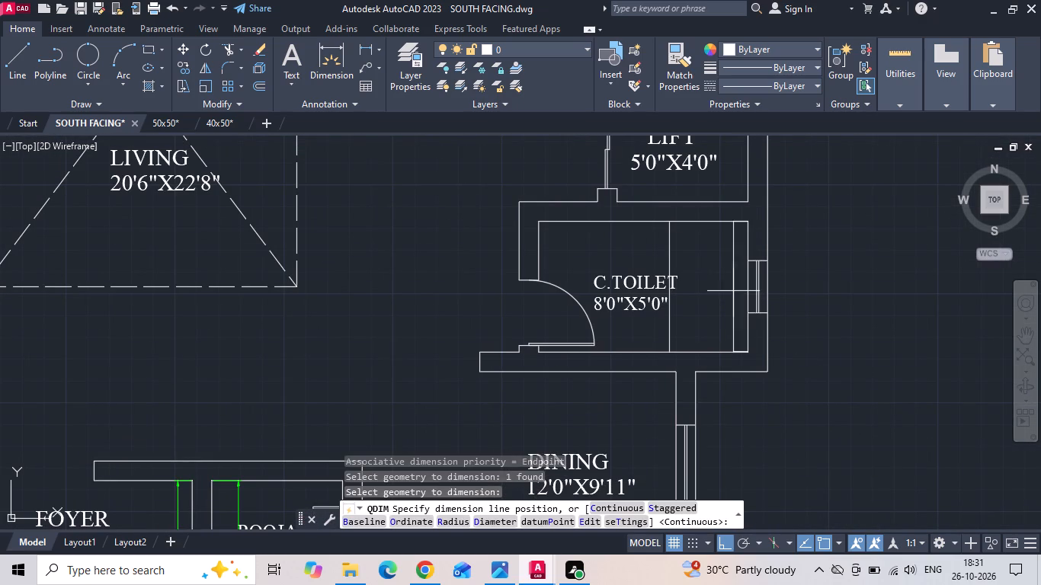
pyautogui.click(734, 290)
pyautogui.press('space')
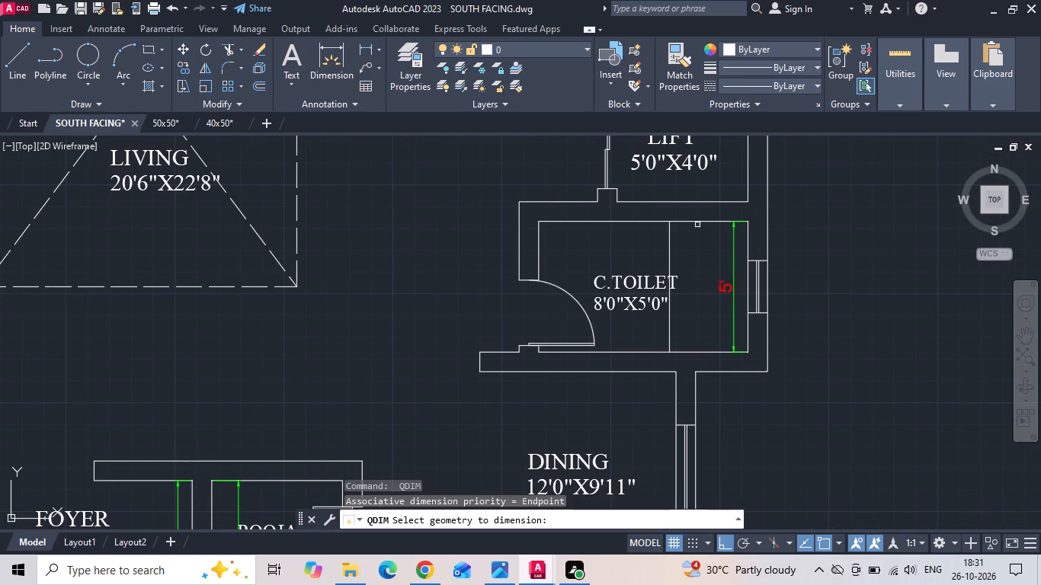
pyautogui.click(697, 225)
pyautogui.press('space')
pyautogui.click(693, 220)
pyautogui.press('space')
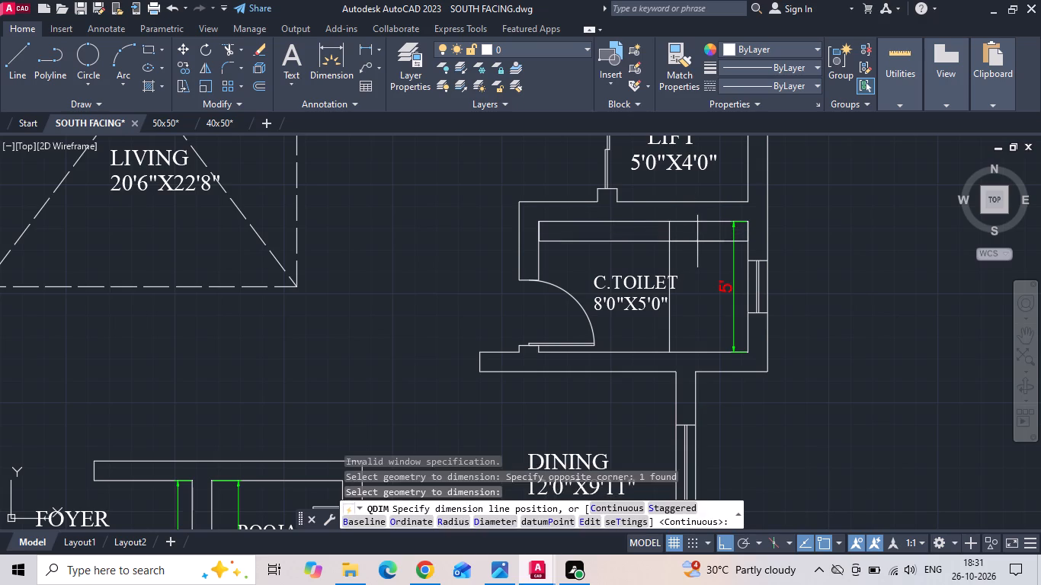
pyautogui.click(697, 243)
pyautogui.press('Escape')
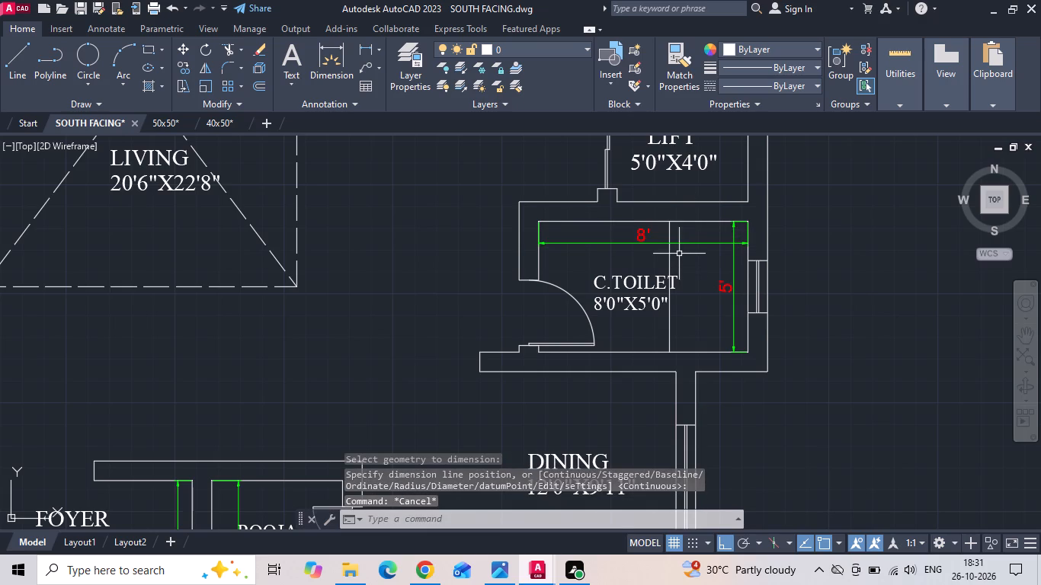
# Delete the vertical partition line crossing the C.TOILET beside its label.
pyautogui.click(679, 253)
pyautogui.click(631, 259)
pyautogui.press('Delete')
pyautogui.click(631, 259)
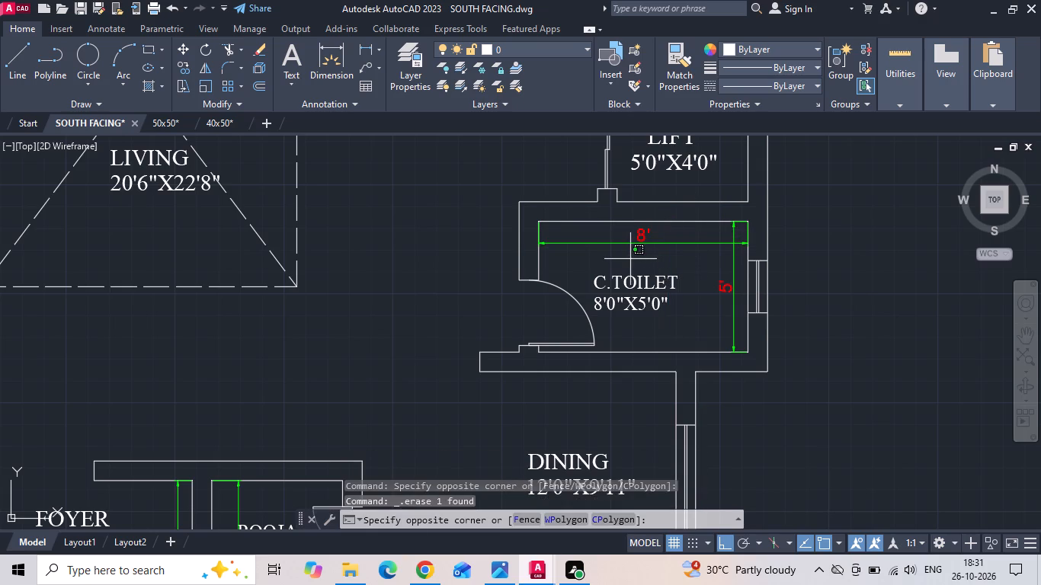
pyautogui.moveTo(630, 259); pyautogui.dragTo(582, 366, button='middle')
pyautogui.click(578, 366)
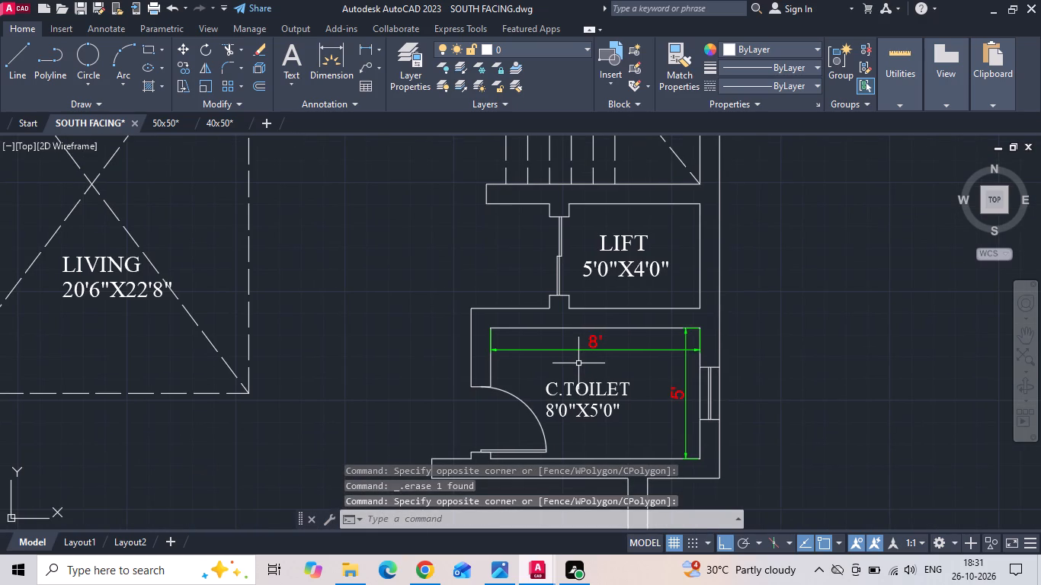
# Add quick dimensions along the inside of the lift's south and east walls.
pyautogui.press('q')
pyautogui.write('DI')
pyautogui.write('M')
pyautogui.press('space')
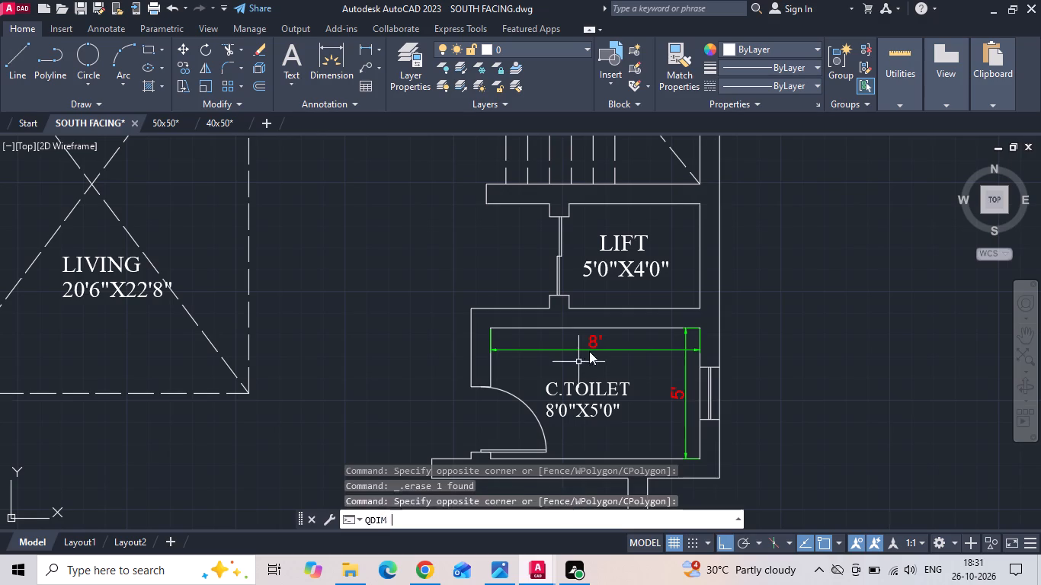
pyautogui.click(665, 309)
pyautogui.press('space')
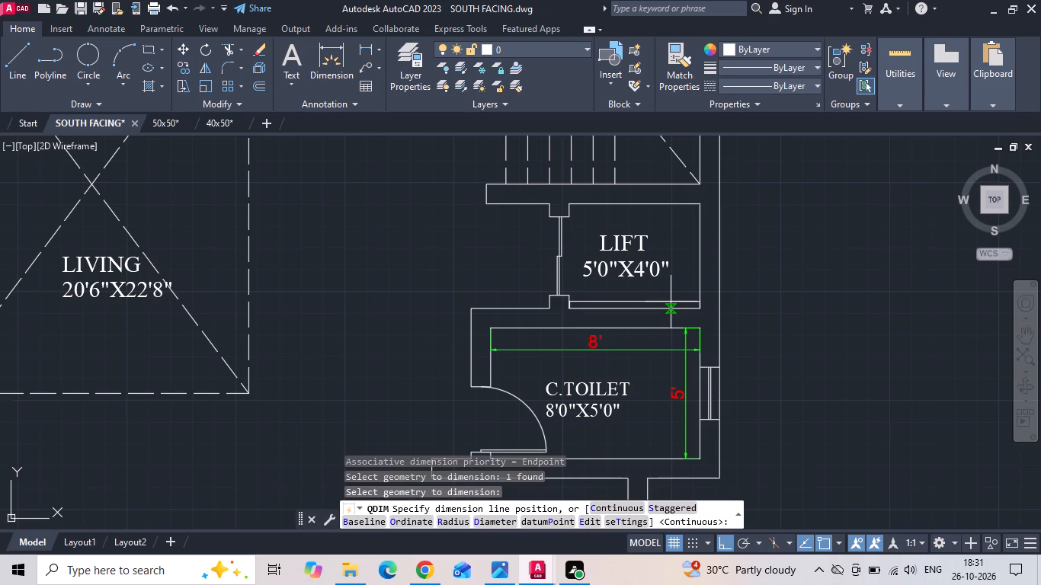
pyautogui.click(671, 297)
pyautogui.press('space')
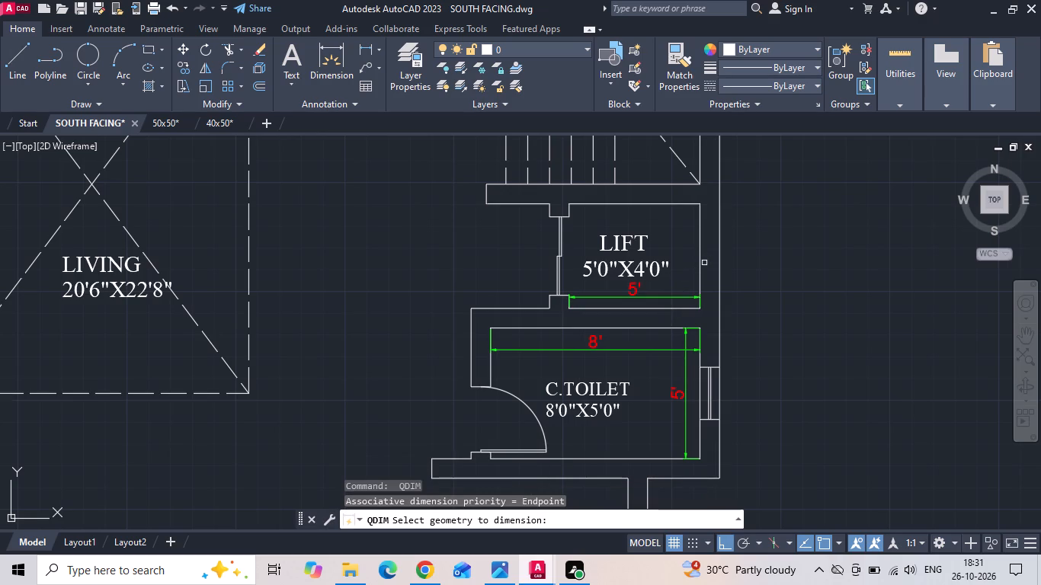
pyautogui.click(702, 271)
pyautogui.press('space')
pyautogui.click(682, 261)
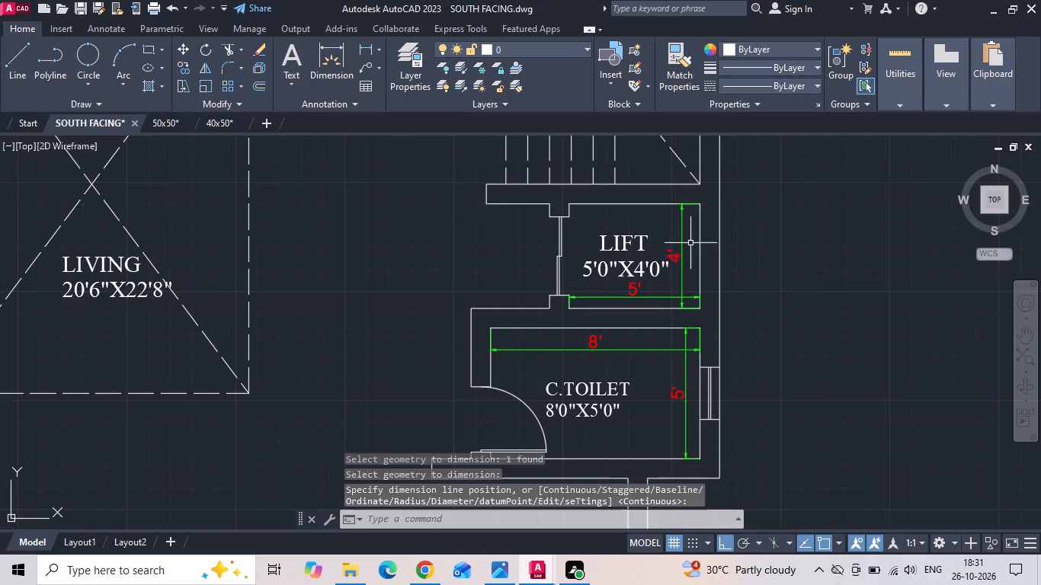
# Add a vertical linear dimension of 10'5" inside the kitchen's east wall, starting from the room's southeast corner.
pyautogui.scroll(-3, 694, 233)
pyautogui.scroll(2, 667, 395)
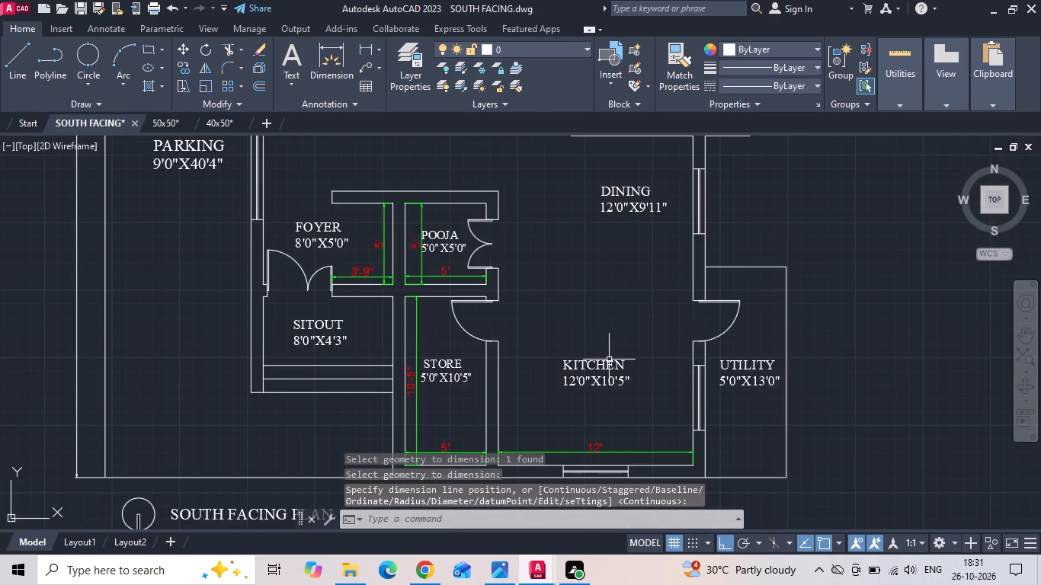
pyautogui.scroll(-1, 584, 312)
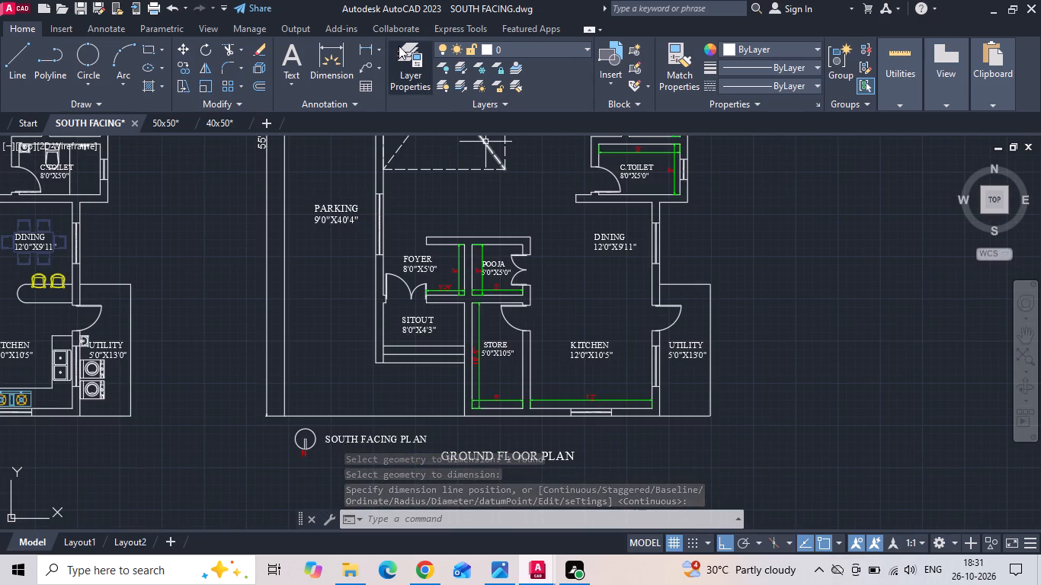
pyautogui.click(364, 47)
pyautogui.scroll(2, 664, 445)
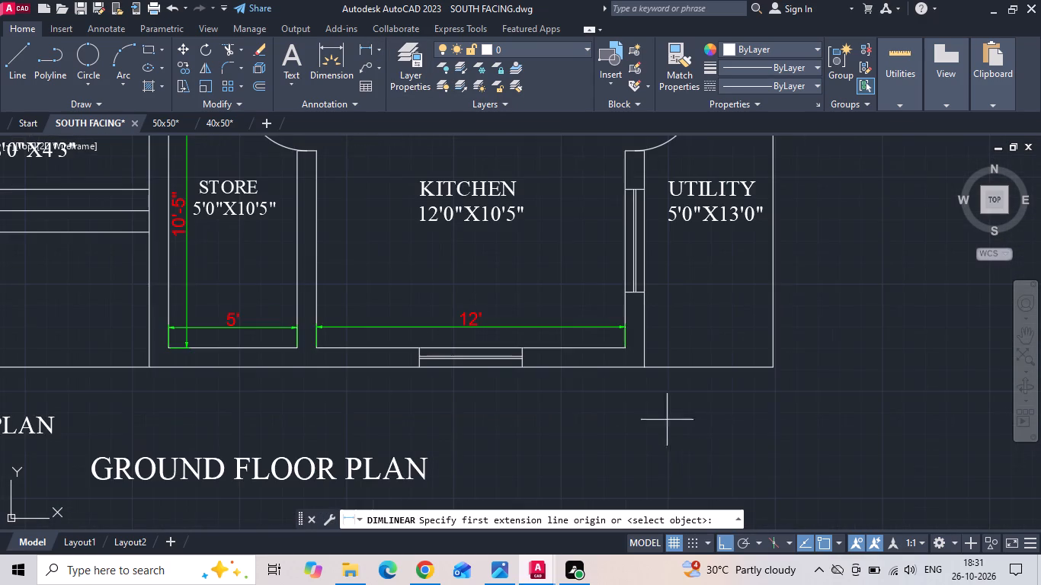
pyautogui.click(624, 347)
pyautogui.moveTo(622, 256); pyautogui.dragTo(597, 376, button='middle')
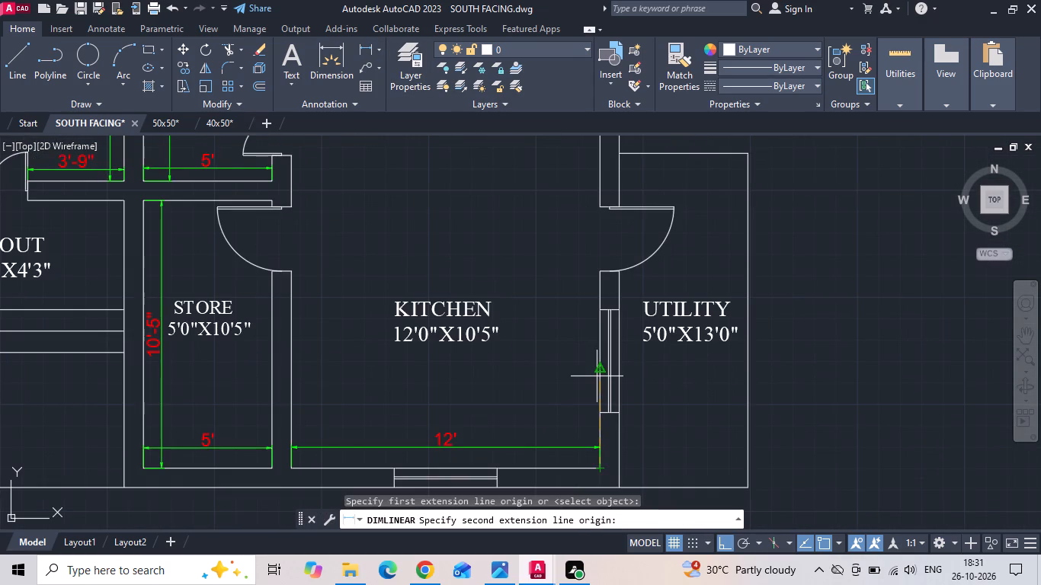
pyautogui.write("10'5")
pyautogui.press('Return')
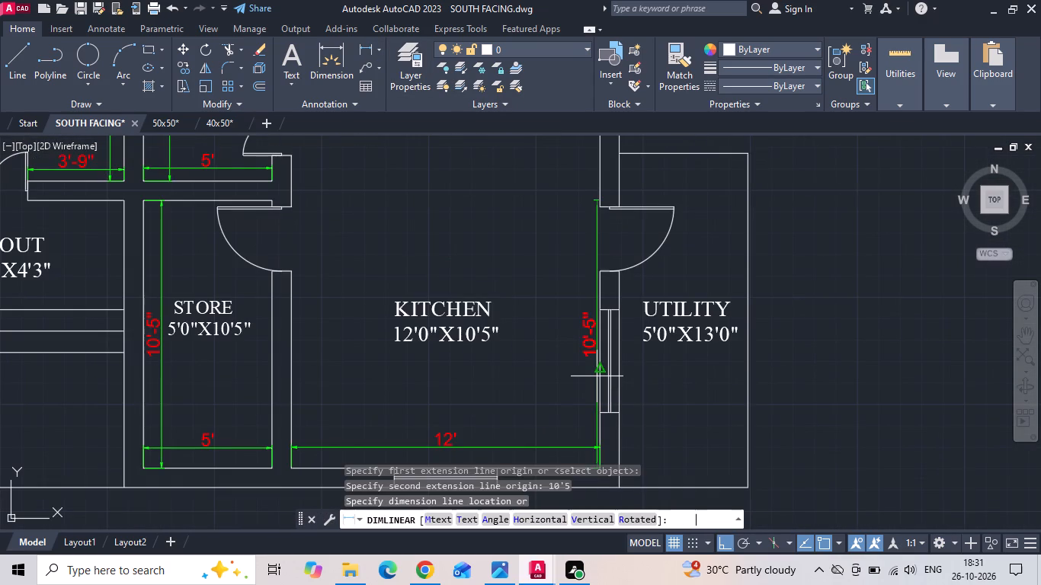
pyautogui.scroll(1, 566, 344)
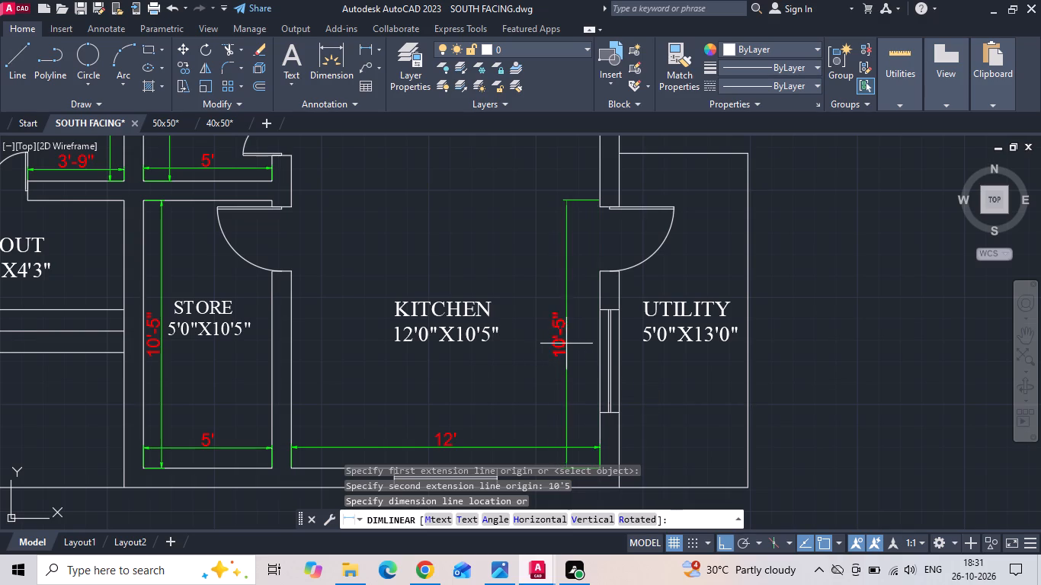
pyautogui.click(594, 339)
# Continue the kitchen's vertical dimension north through the dining area to the wall below the C.TOILET.
pyautogui.scroll(-2, 560, 355)
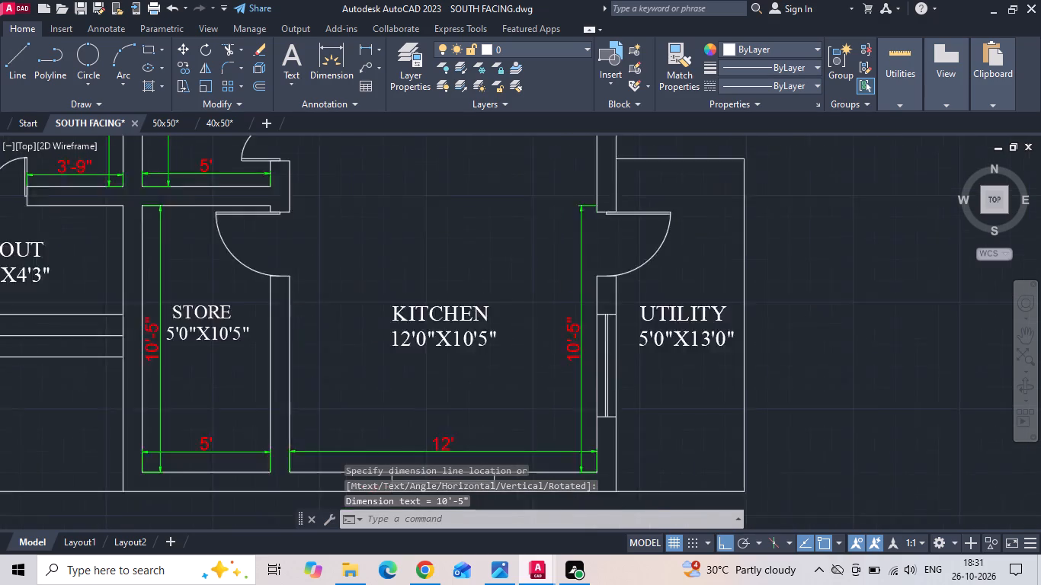
pyautogui.moveTo(553, 297); pyautogui.dragTo(501, 383, button='middle')
pyautogui.write('DIMCNT')
pyautogui.press('space')
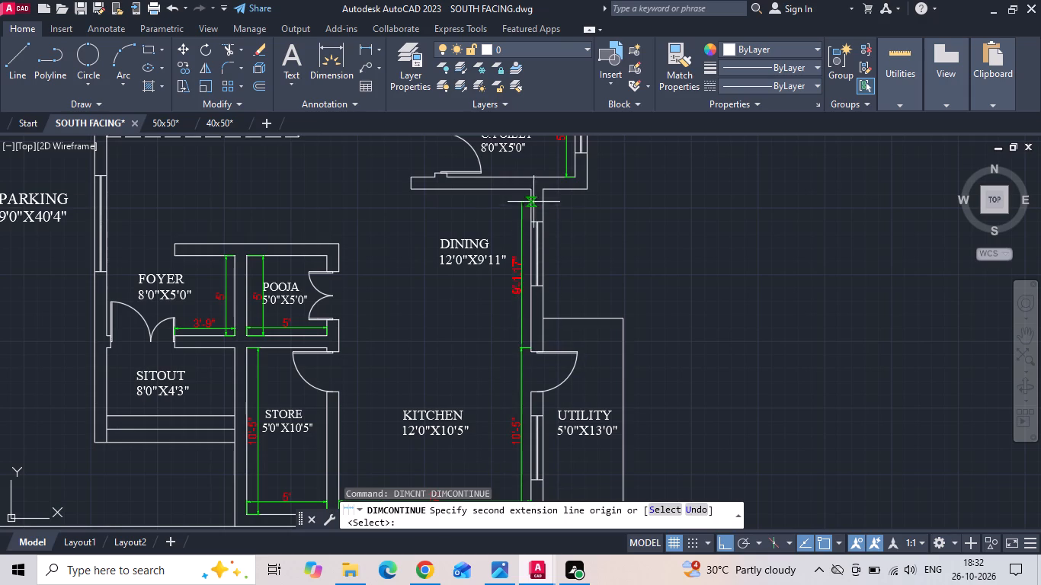
pyautogui.click(517, 191)
pyautogui.press('Escape')
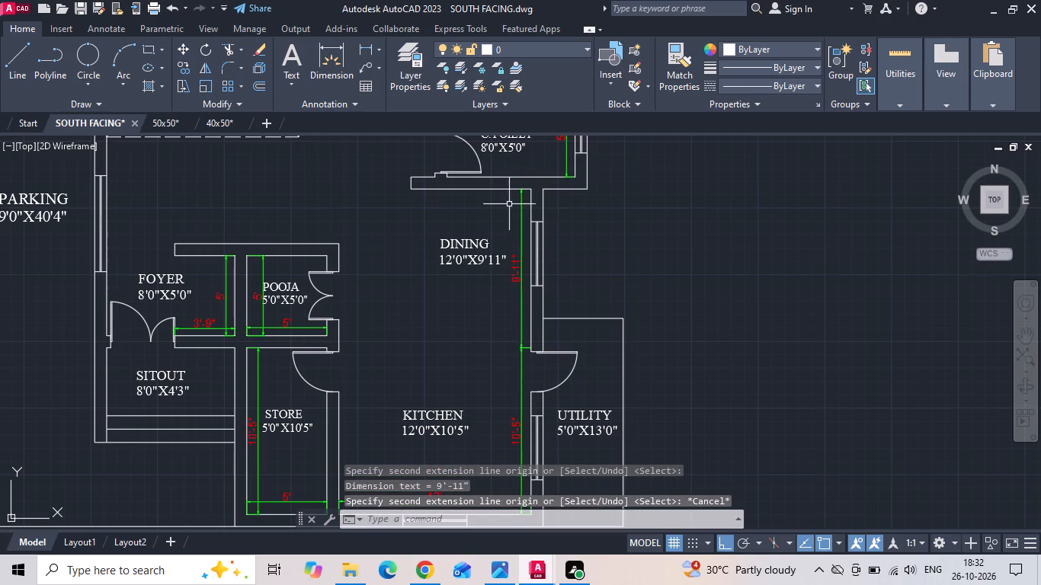
# Save the SOUTH FACING drawing.
pyautogui.hotkey('ctrl', 's')
pyautogui.hotkey('ctrl', 's')
pyautogui.hotkey('ctrl', 's')
pyautogui.hotkey('ctrl', 's')
pyautogui.hotkey('ctrl', 's')
pyautogui.hotkey('ctrl', 's')
pyautogui.hotkey('ctrl', 's')
pyautogui.hotkey('ctrl', 's')
pyautogui.hotkey('ctrl', 's')
pyautogui.hotkey('ctrl', 's')
pyautogui.hotkey('ctrl', 's')
pyautogui.hotkey('ctrl', 's')
pyautogui.scroll(-2, 650, 346)
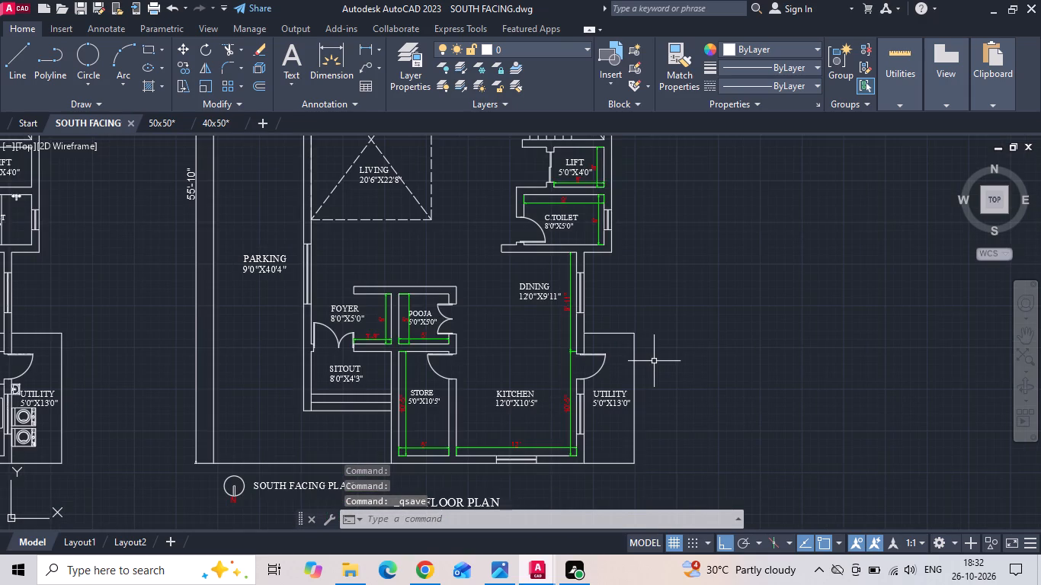
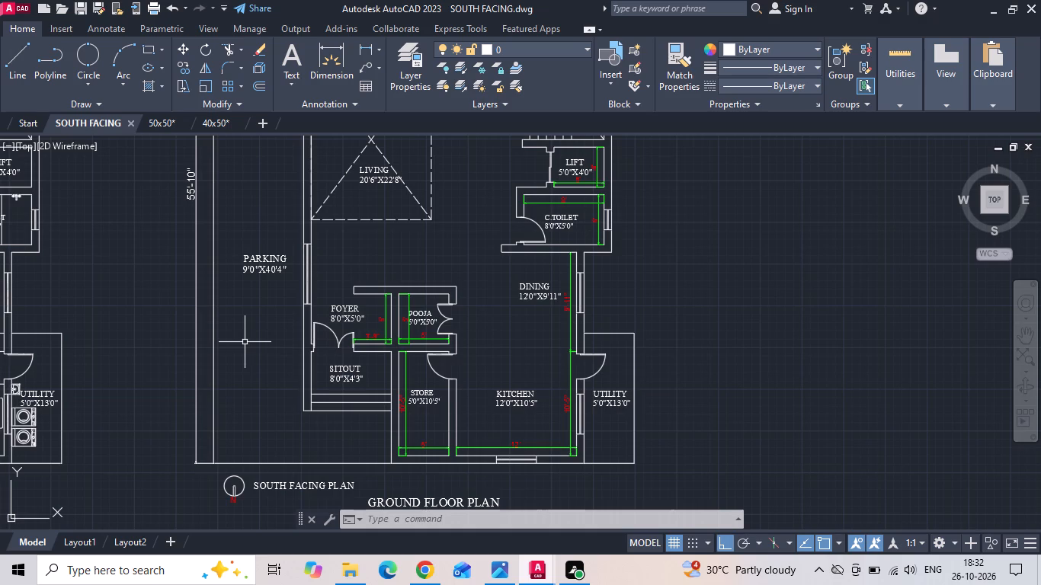
# Save the SOUTH FACING drawing.
pyautogui.hotkey('ctrl', 's')
pyautogui.hotkey('ctrl', 's')
# Hatch the wall at the northwest corner of the furnished ground floor plan's 14'0"X14'0" bedroom with the SOLID pattern.
pyautogui.write('H')
pyautogui.press('space')
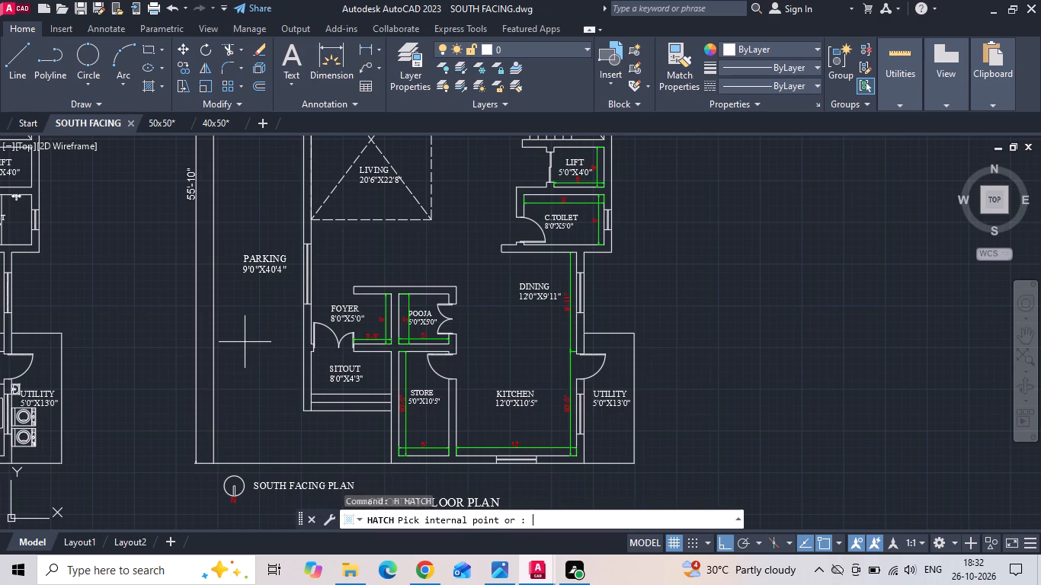
pyautogui.scroll(-2, 748, 300)
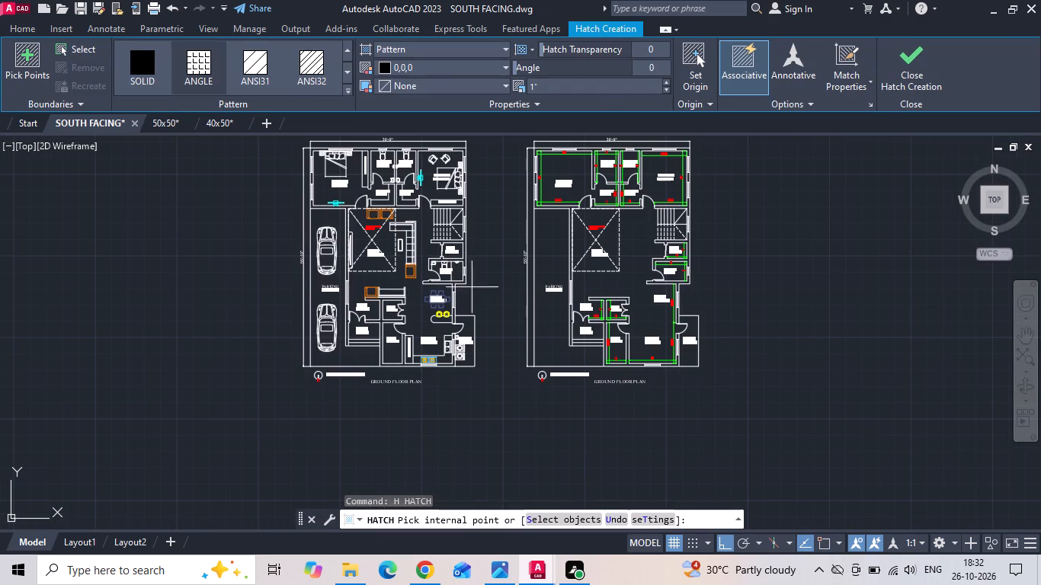
pyautogui.scroll(2, 329, 168)
pyautogui.moveTo(318, 162); pyautogui.dragTo(357, 300, button='middle')
pyautogui.scroll(2, 343, 258)
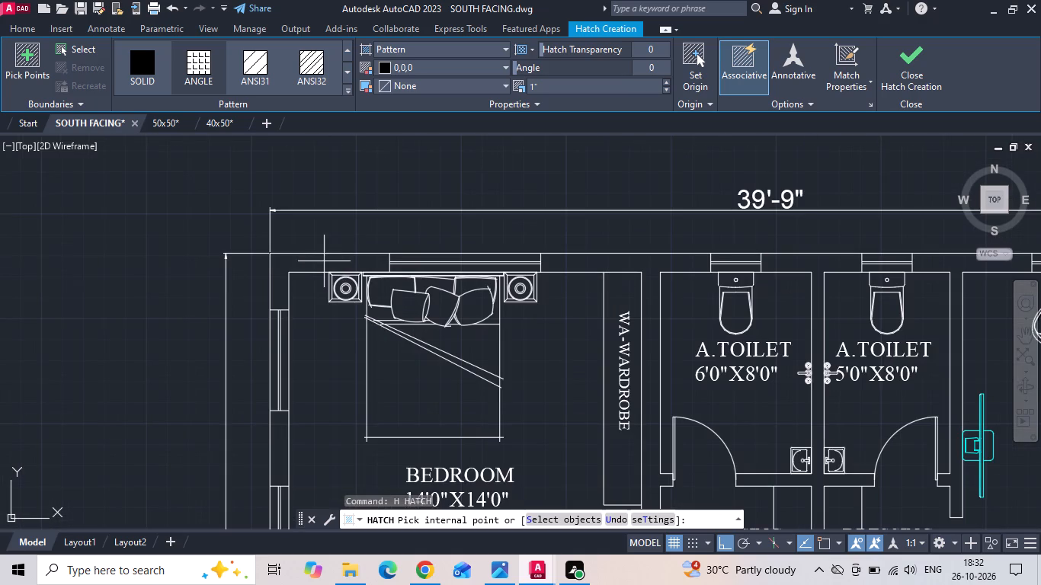
pyautogui.click(303, 262)
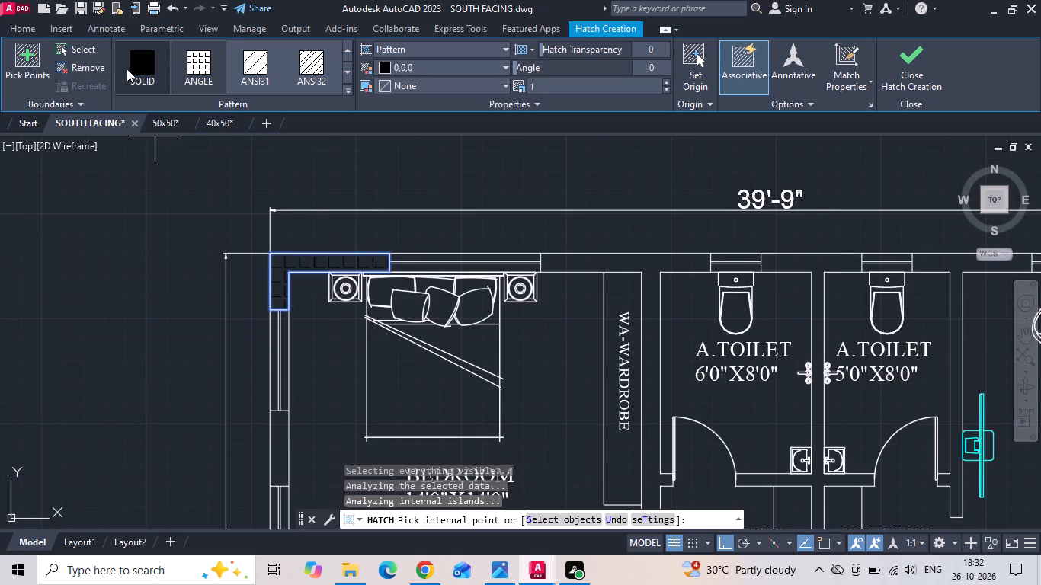
pyautogui.click(127, 69)
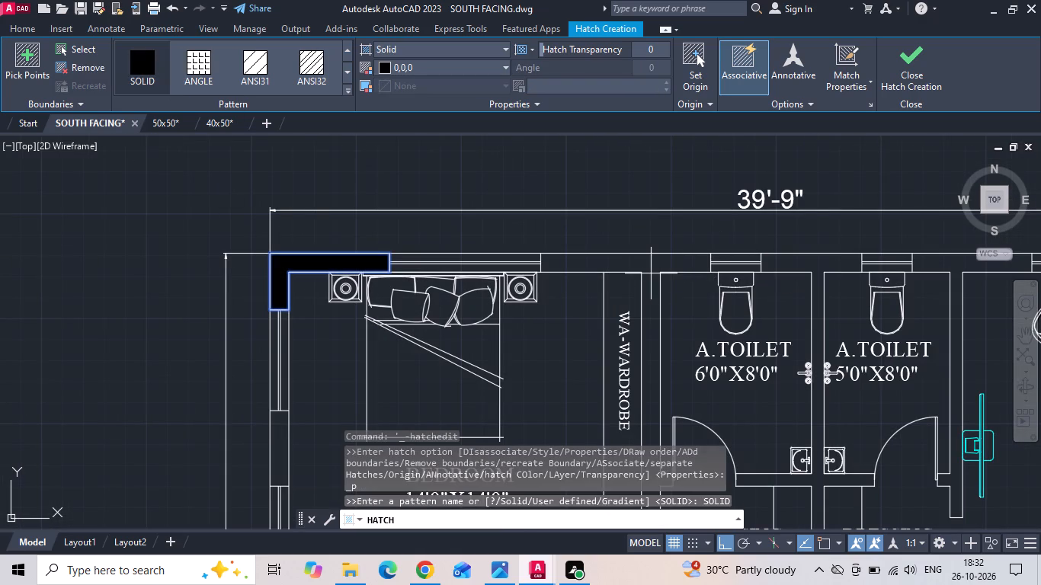
# Add the remaining walls around the two bedrooms, A.TOILETs and DRESSING rooms to the solid hatch, including the piers between windows.
pyautogui.click(649, 269)
pyautogui.scroll(-2, 576, 232)
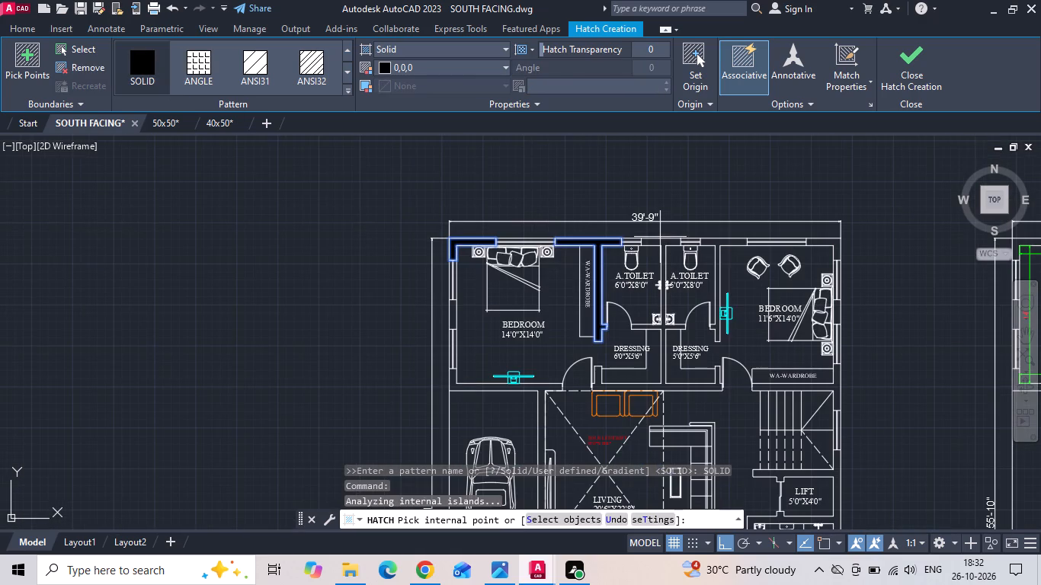
pyautogui.click(666, 243)
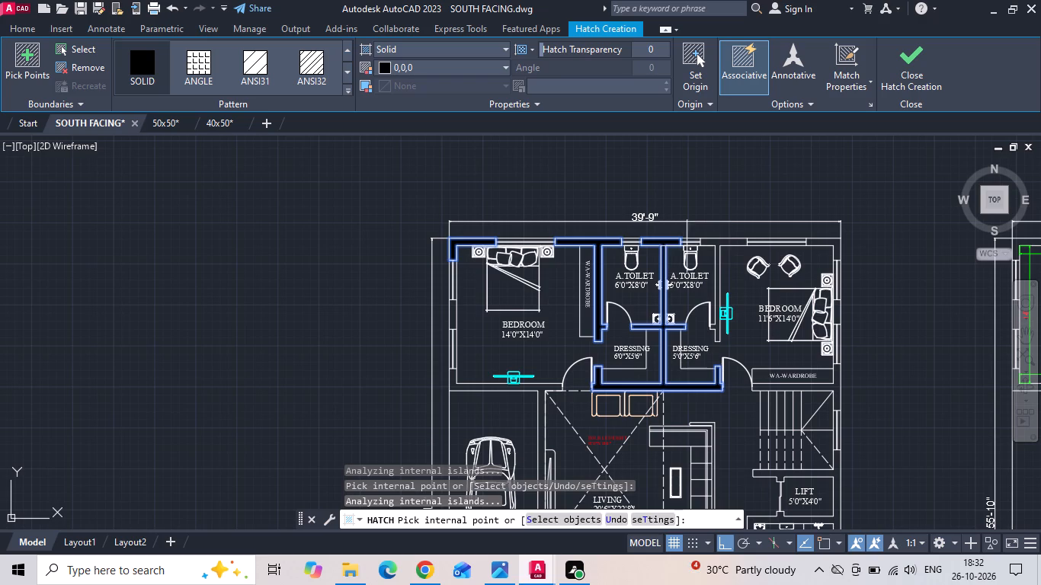
pyautogui.click(733, 241)
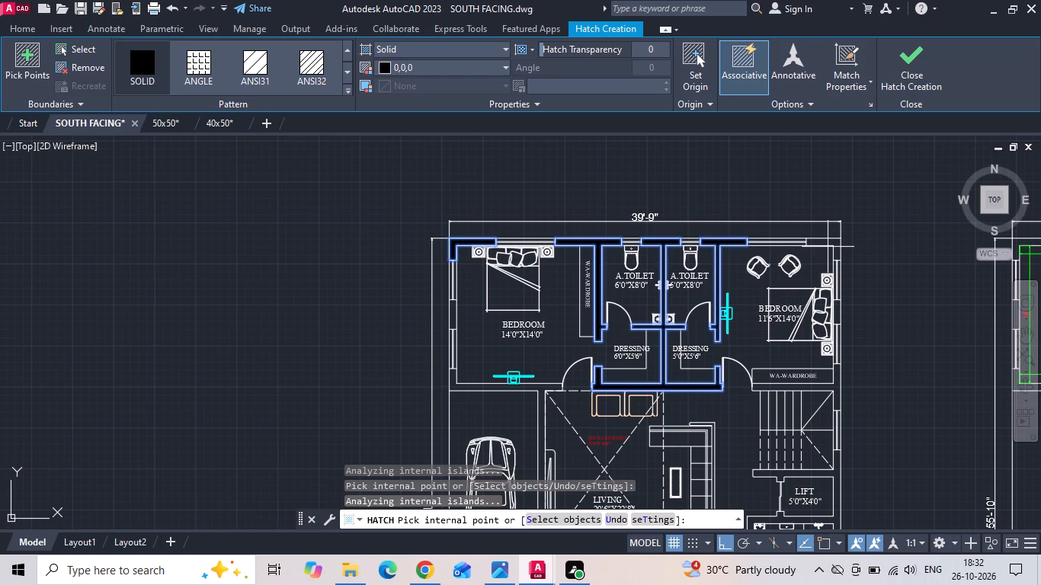
pyautogui.click(836, 249)
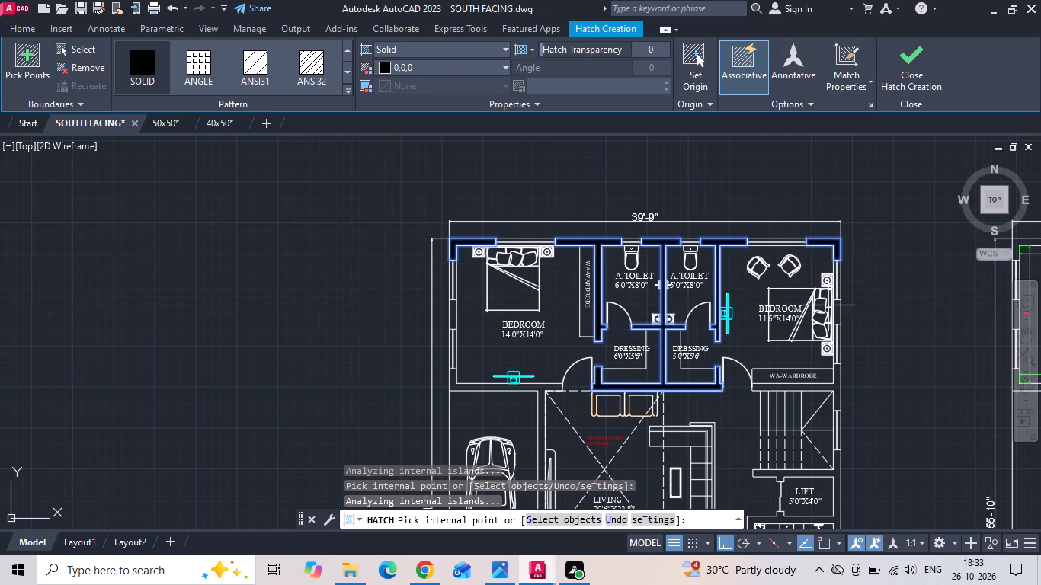
pyautogui.click(838, 315)
pyautogui.scroll(1, 828, 392)
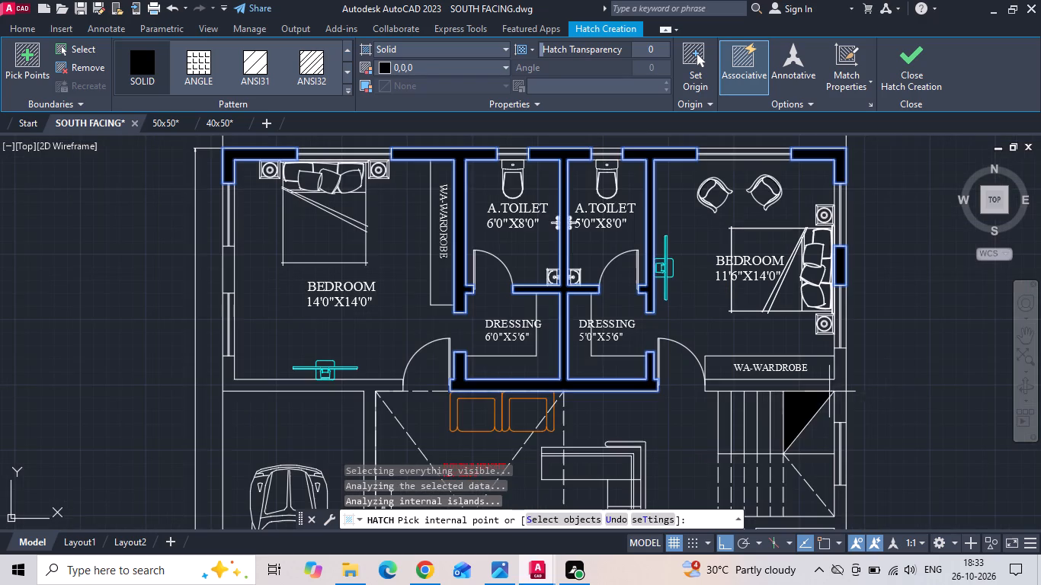
pyautogui.click(843, 381)
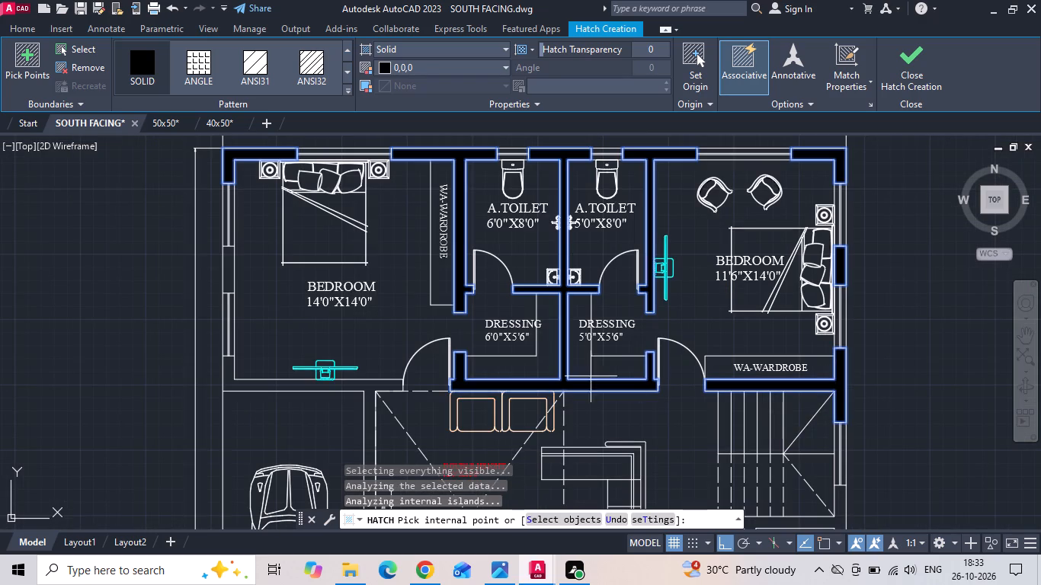
pyautogui.click(245, 382)
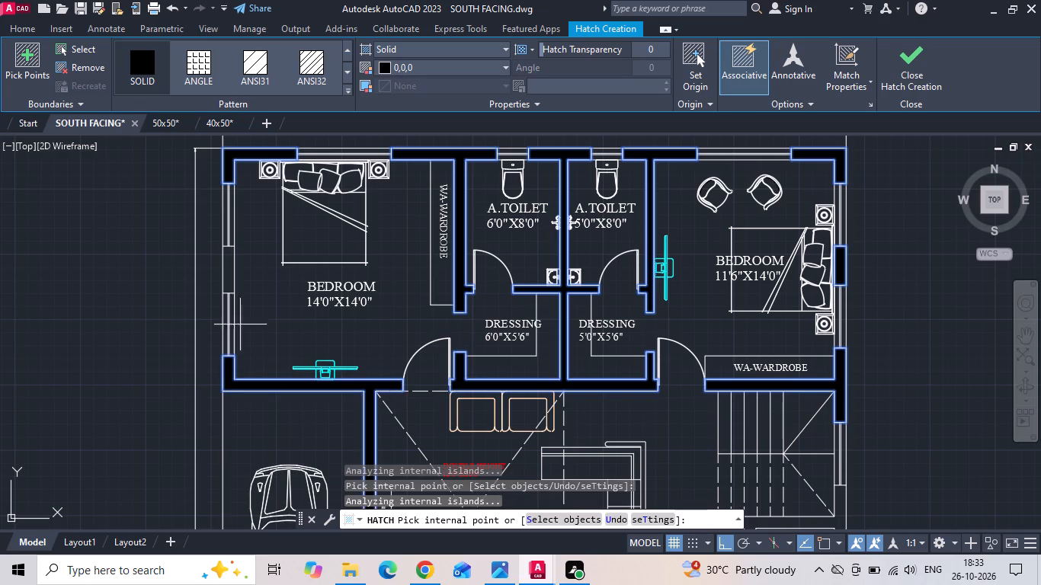
pyautogui.click(227, 262)
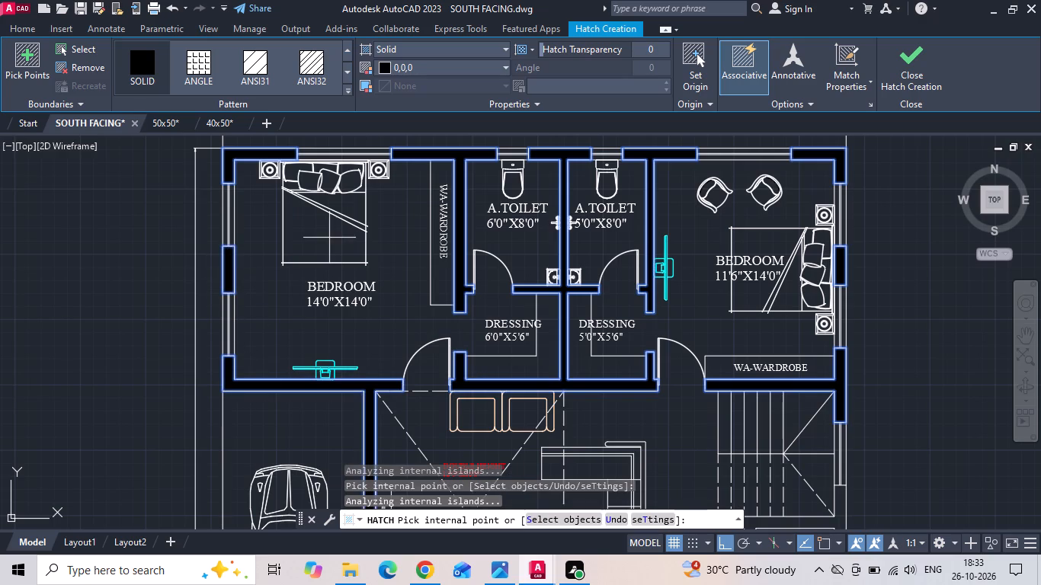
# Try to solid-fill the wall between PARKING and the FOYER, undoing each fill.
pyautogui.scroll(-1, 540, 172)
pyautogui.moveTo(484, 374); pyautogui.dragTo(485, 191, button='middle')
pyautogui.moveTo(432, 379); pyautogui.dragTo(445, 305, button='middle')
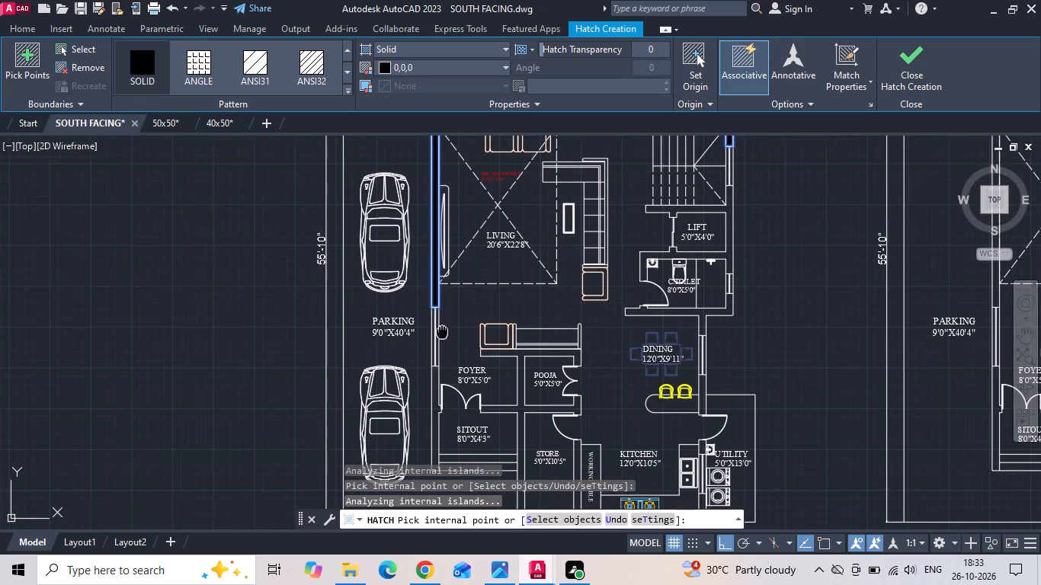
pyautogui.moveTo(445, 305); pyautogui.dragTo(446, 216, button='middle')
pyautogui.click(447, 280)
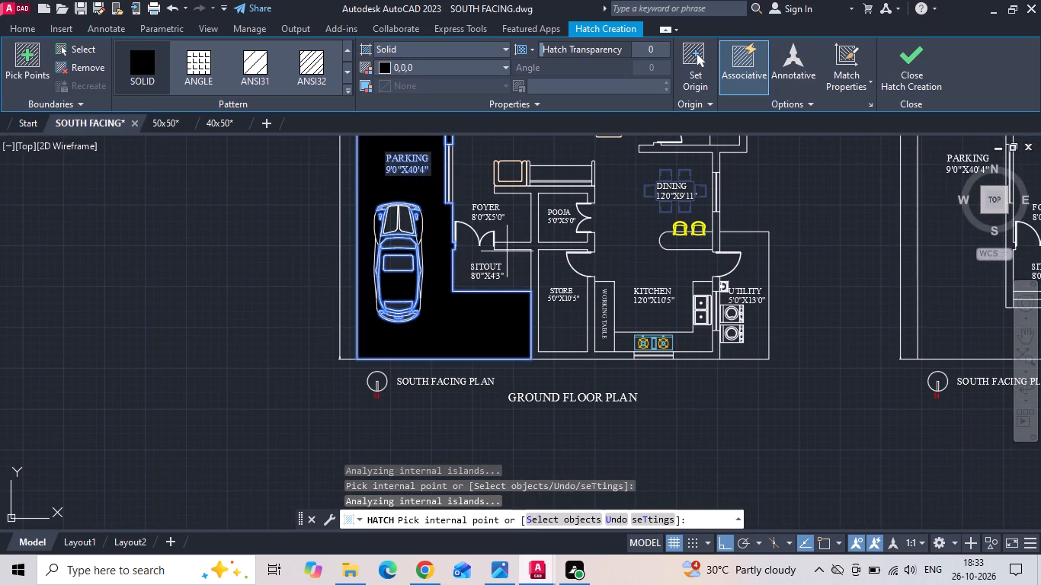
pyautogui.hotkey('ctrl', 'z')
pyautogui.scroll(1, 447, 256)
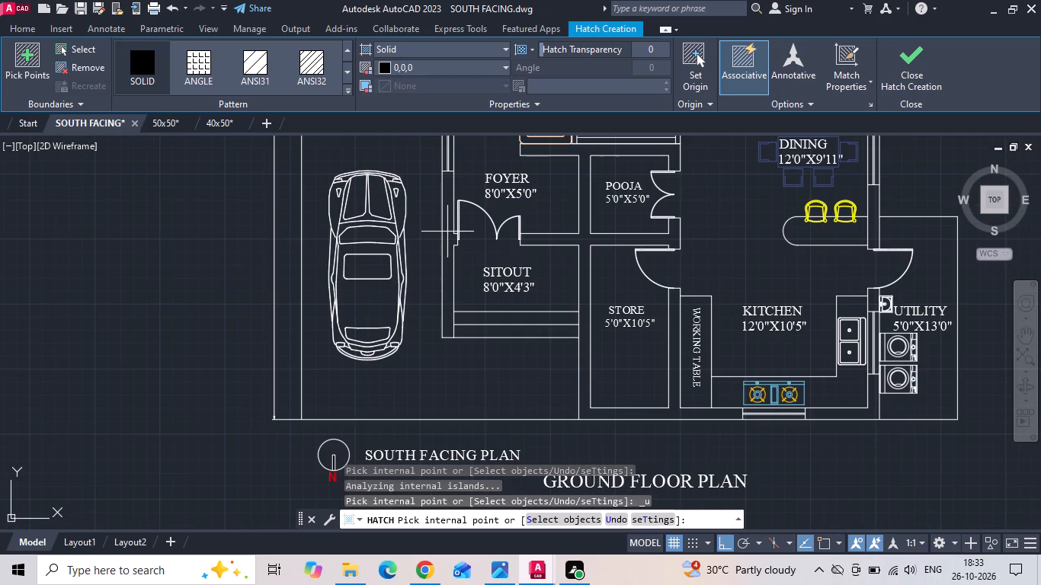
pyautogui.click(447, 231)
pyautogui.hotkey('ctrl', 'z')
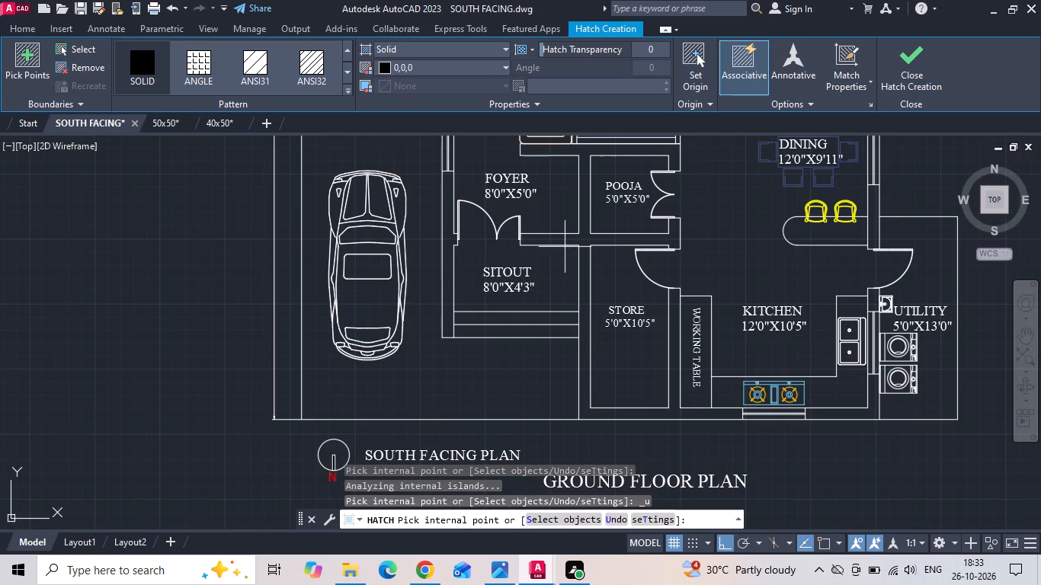
# Fill the POOJA, STORE, KITCHEN, DINING, C.TOILET, LIFT and staircase walls with the solid hatch.
pyautogui.click(585, 251)
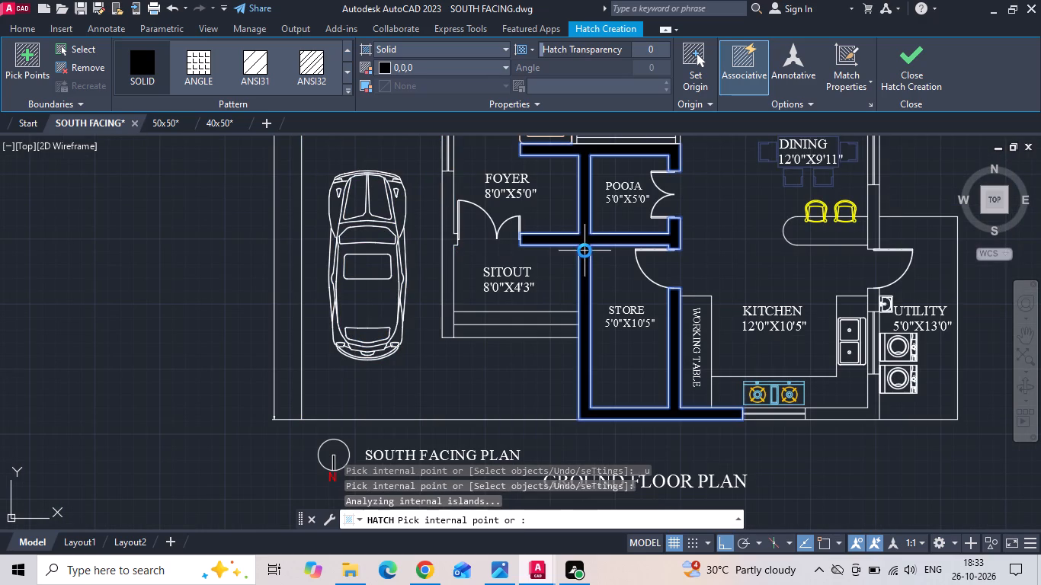
pyautogui.click(873, 409)
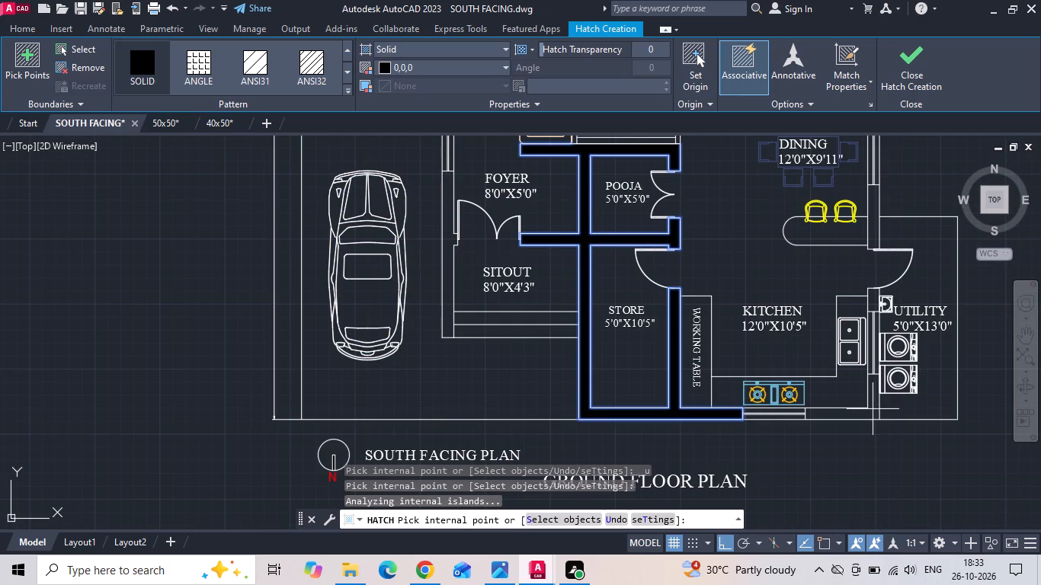
pyautogui.moveTo(875, 363); pyautogui.dragTo(825, 468, button='middle')
pyautogui.click(824, 330)
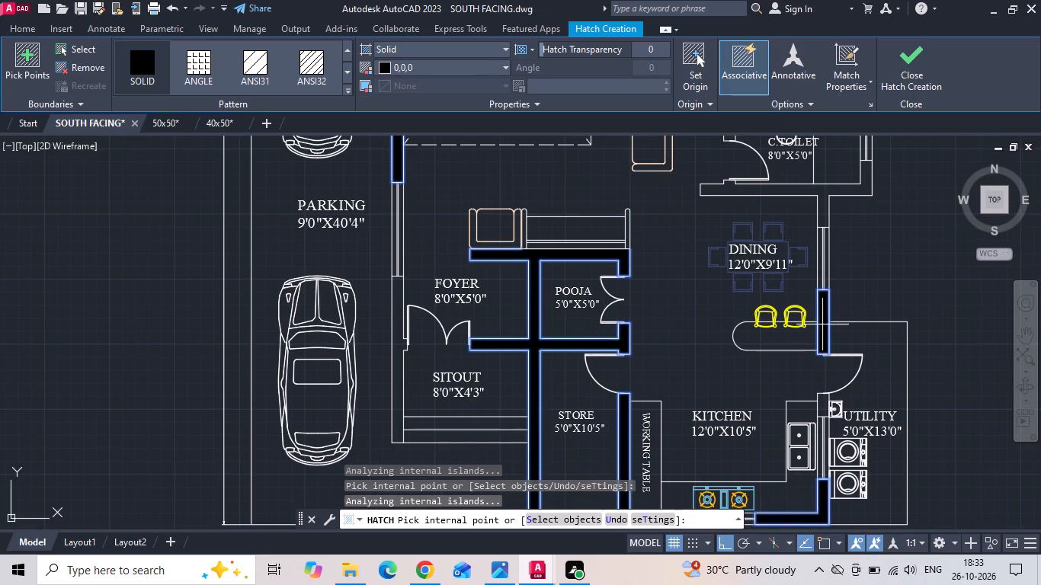
pyautogui.moveTo(822, 331); pyautogui.dragTo(790, 444, button='middle')
pyautogui.click(793, 305)
pyautogui.moveTo(793, 305); pyautogui.dragTo(775, 420, button='middle')
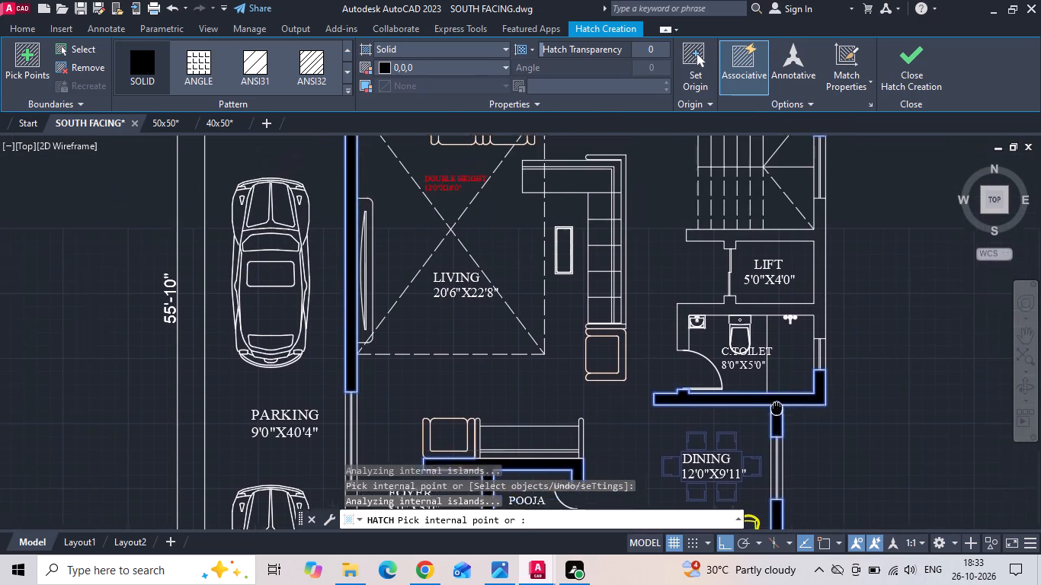
pyautogui.moveTo(775, 420); pyautogui.dragTo(769, 453, button='middle')
pyautogui.click(809, 289)
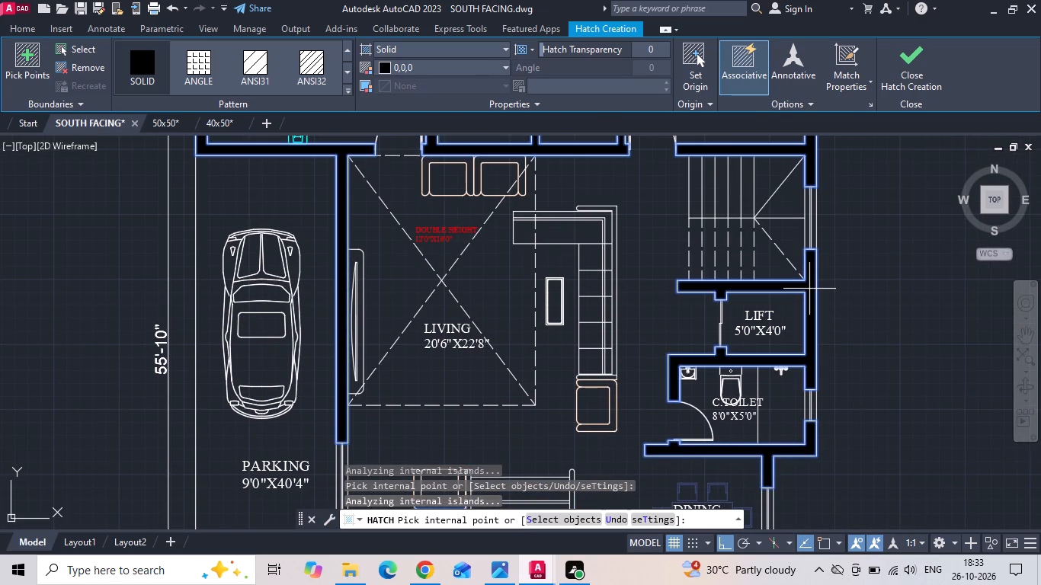
# Fill the wall between PARKING and the FOYER and SITOUT with the solid hatch, and finish hatching.
pyautogui.scroll(-1, 627, 259)
pyautogui.scroll(2, 438, 430)
pyautogui.moveTo(448, 391); pyautogui.dragTo(476, 236, button='middle')
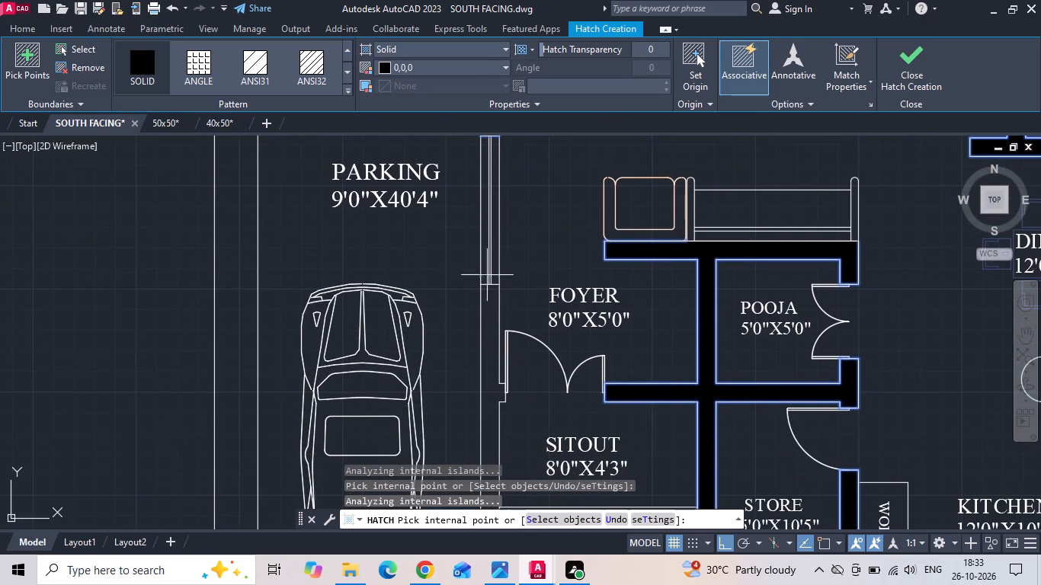
pyautogui.click(492, 334)
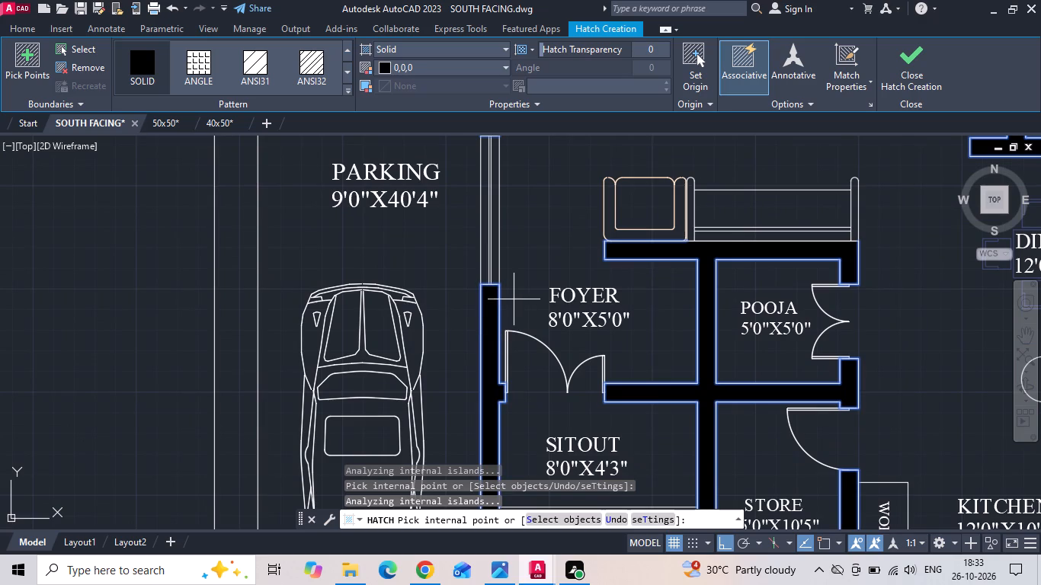
pyautogui.press('space')
pyautogui.scroll(-2, 482, 296)
pyautogui.scroll(1, 707, 343)
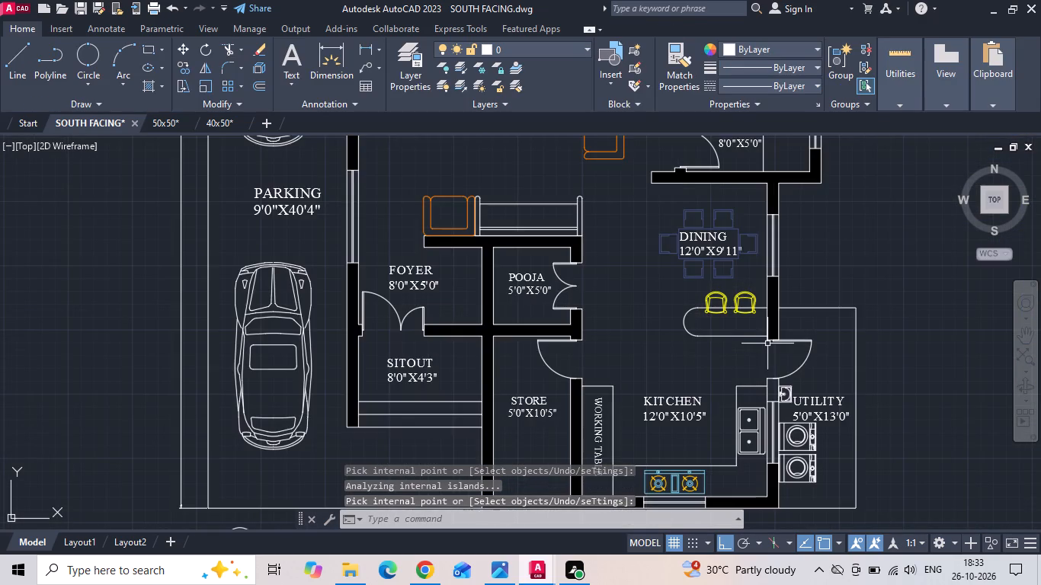
# Copy the WA-WARDROBE label from the 11'6"X14'0" bedroom's wardrobe onto the rounded counter between DINING and KITCHEN.
pyautogui.scroll(-1, 679, 365)
pyautogui.scroll(-2, 628, 407)
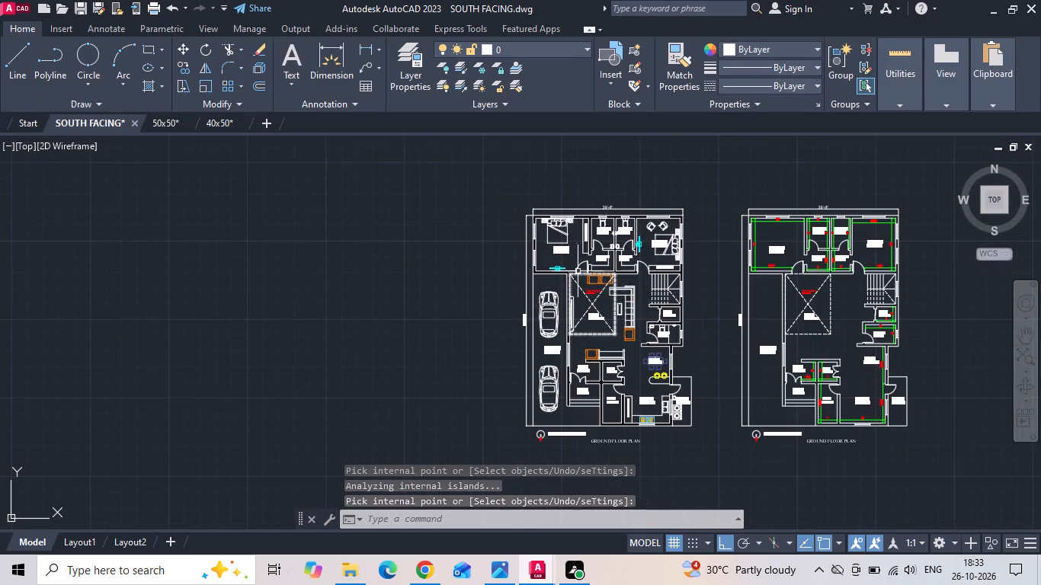
pyautogui.scroll(2, 574, 264)
pyautogui.scroll(1, 800, 295)
pyautogui.click(803, 270)
pyautogui.rightClick(803, 270)
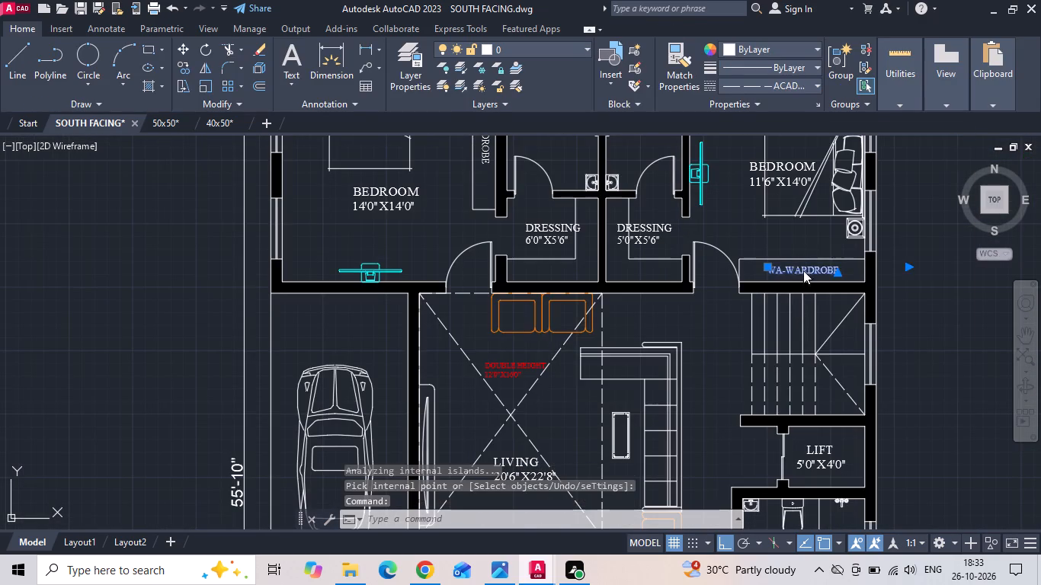
pyautogui.click(814, 294)
pyautogui.moveTo(774, 261); pyautogui.dragTo(767, 280)
pyautogui.scroll(-2, 714, 329)
pyautogui.scroll(1, 751, 430)
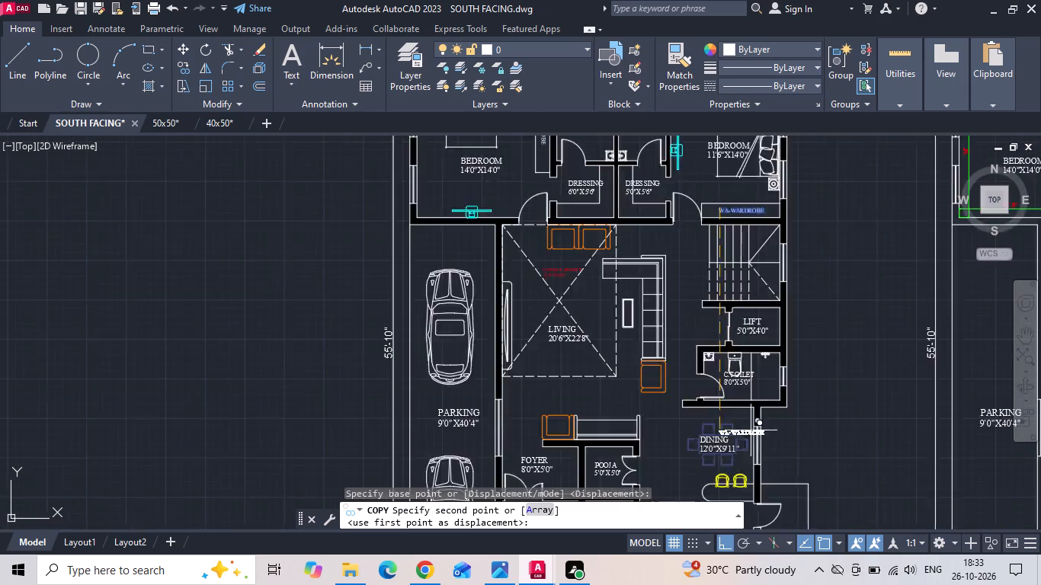
pyautogui.scroll(2, 751, 432)
pyautogui.moveTo(723, 475); pyautogui.dragTo(723, 339, button='middle')
pyautogui.scroll(2, 709, 442)
pyautogui.click(701, 382)
pyautogui.press('Escape')
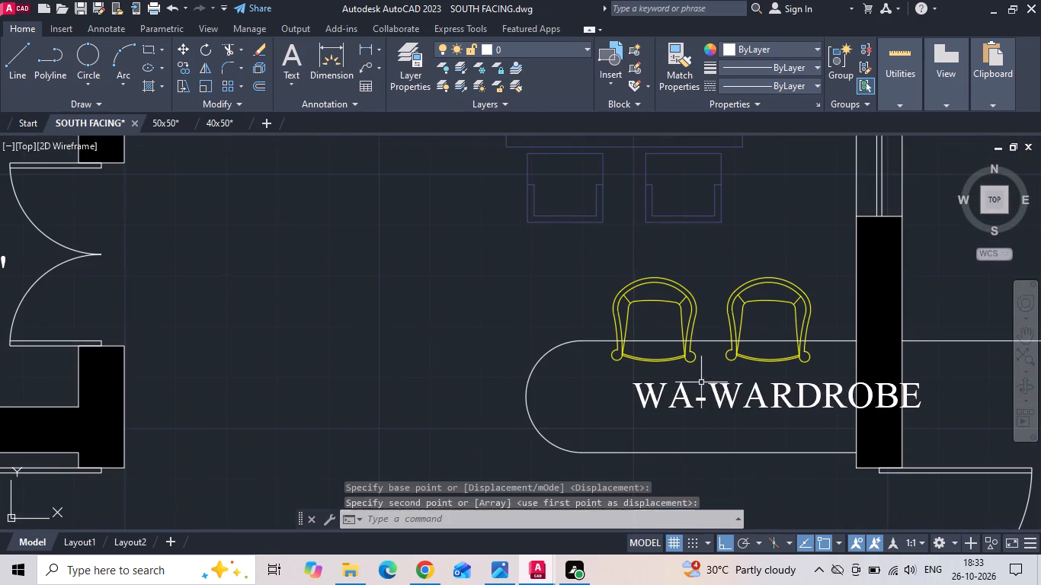
# Replace the copied label's text on the rounded counter with BREAKFASTTABLE.
pyautogui.doubleClick(689, 401)
pyautogui.moveTo(924, 408); pyautogui.dragTo(581, 404)
pyautogui.press('BackSpace')
pyautogui.write('BREAKFAST')
pyautogui.write('TABLE')
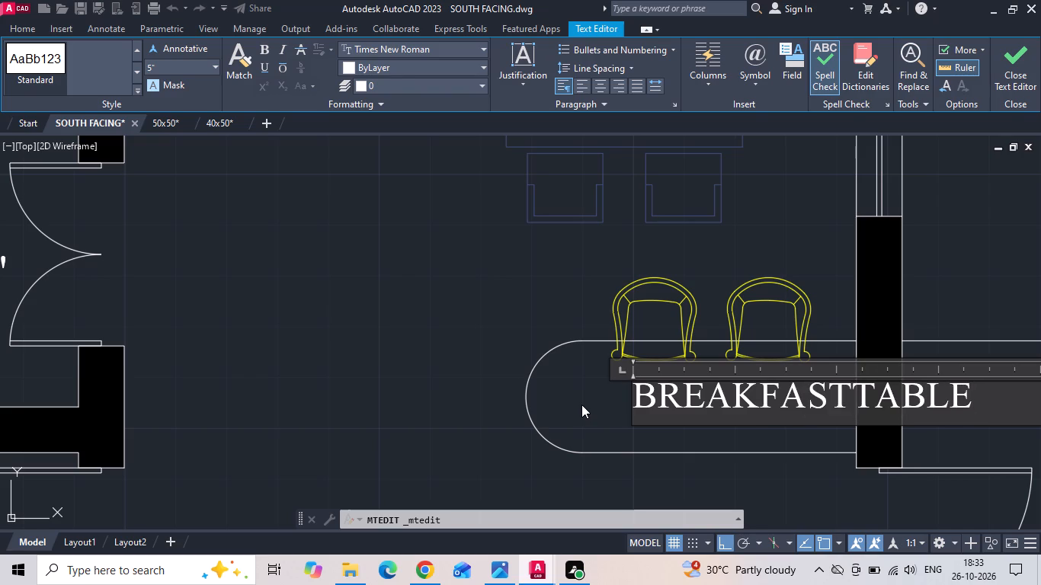
pyautogui.click(428, 286)
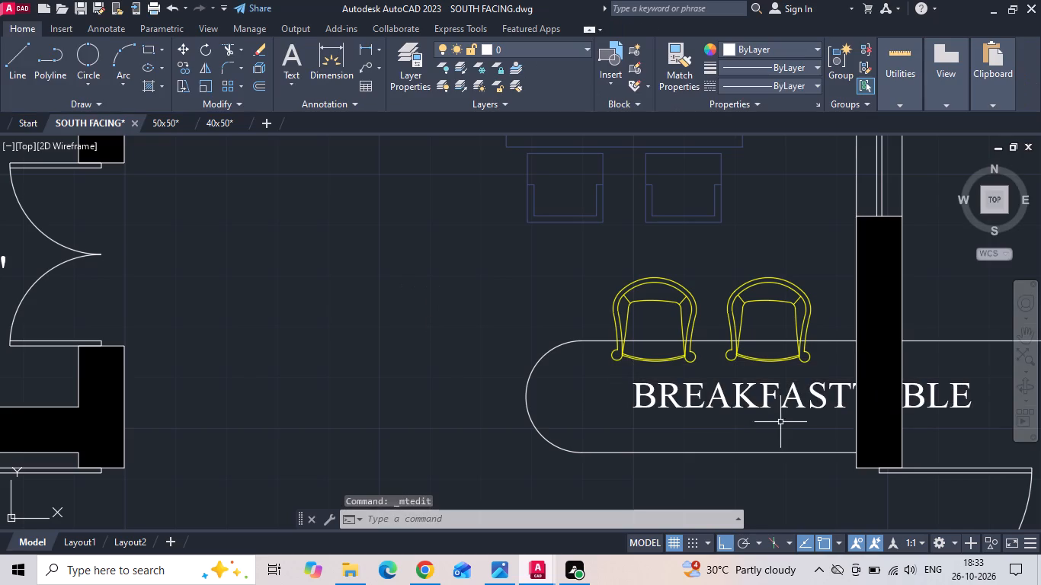
# Move the BREAKFASTTABLE label west so that it starts near the counter's rounded end.
pyautogui.click(770, 404)
pyautogui.rightClick(768, 402)
pyautogui.click(834, 277)
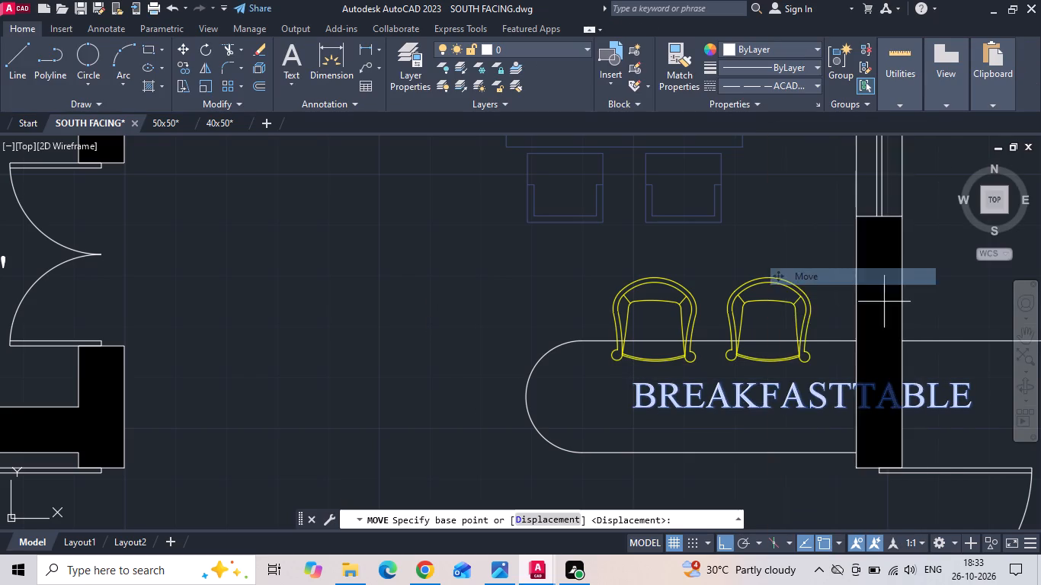
pyautogui.moveTo(884, 302); pyautogui.dragTo(569, 283, button='middle')
pyautogui.moveTo(900, 235); pyautogui.dragTo(892, 234)
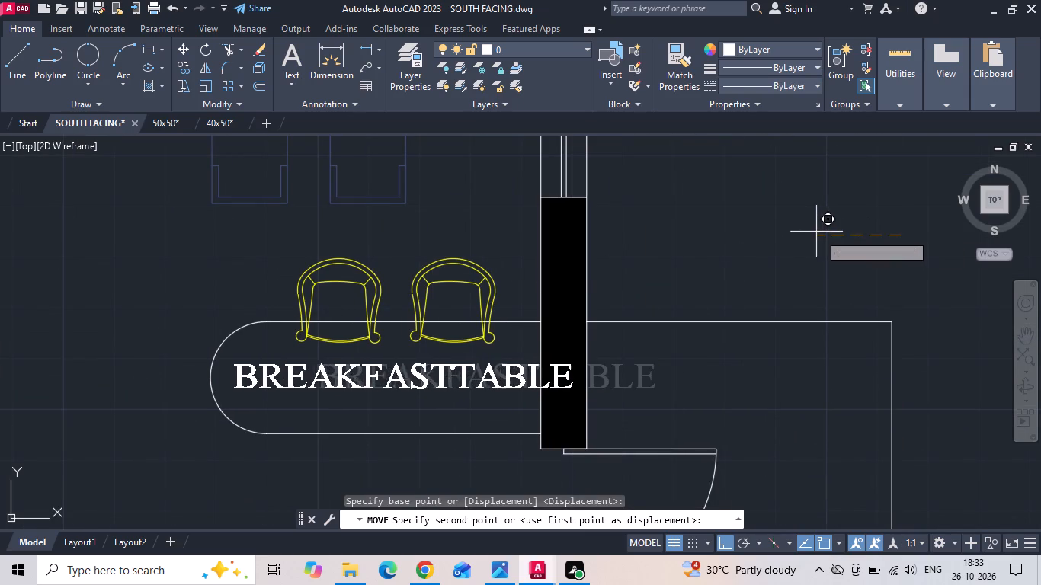
pyautogui.click(809, 227)
# Set the text height of the BREAKFASTTABLE label on the rounded counter to 4".
pyautogui.doubleClick(429, 375)
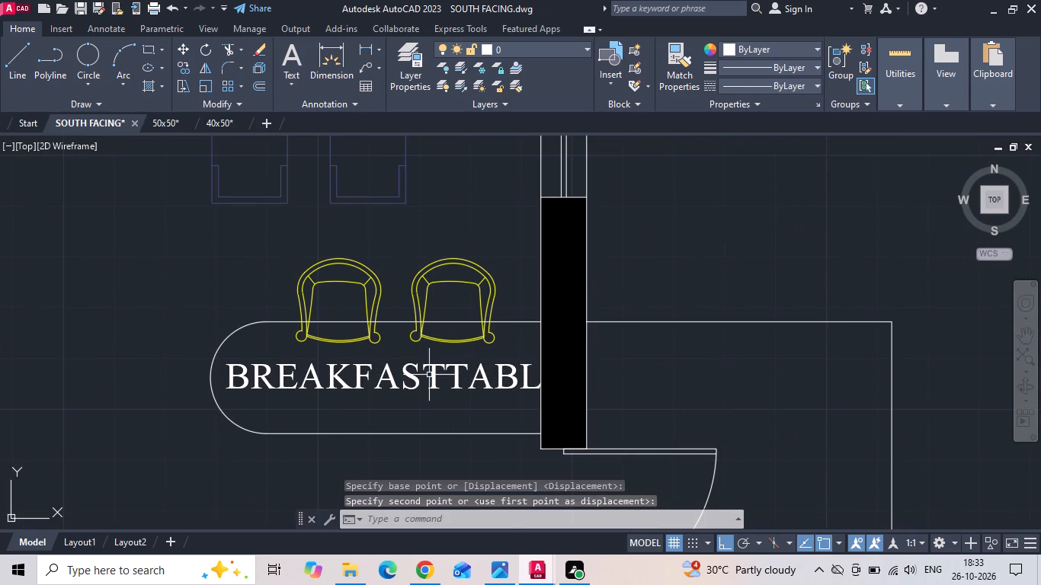
pyautogui.click(429, 356)
pyautogui.tripleClick(428, 361)
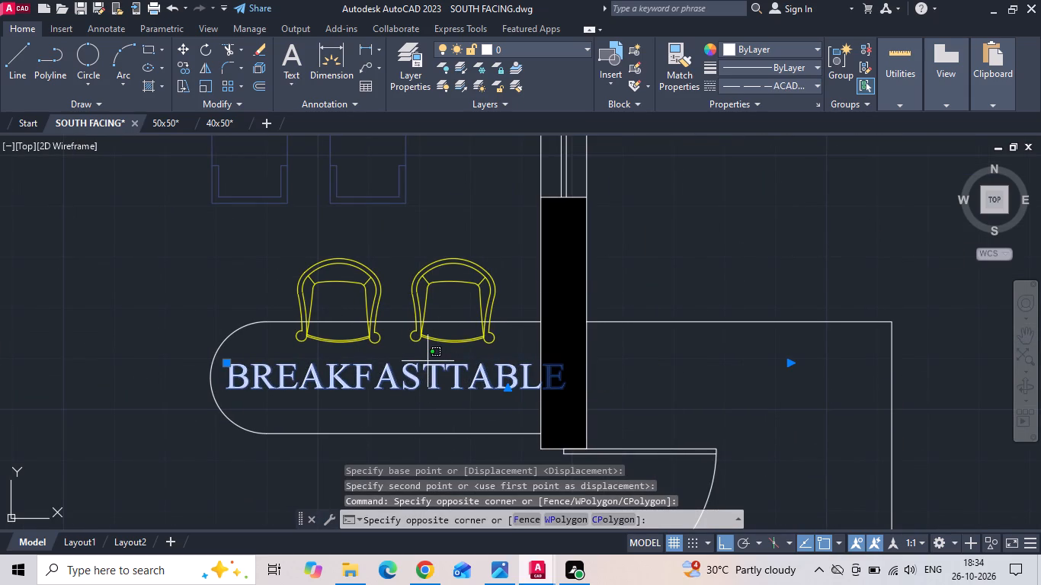
pyautogui.click(428, 372)
pyautogui.click(430, 361)
pyautogui.doubleClick(433, 373)
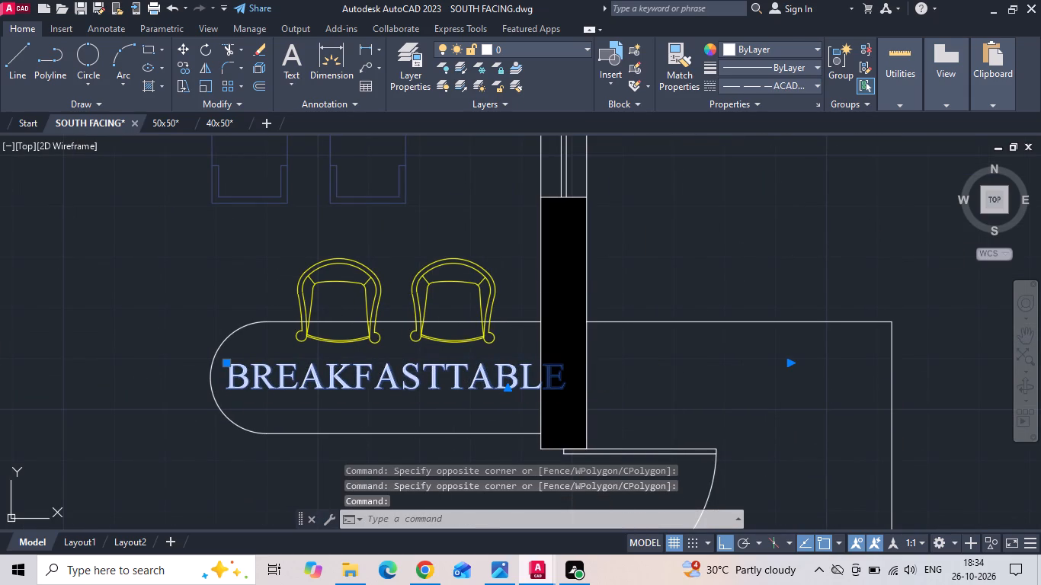
pyautogui.hotkey('ctrl', 'a')
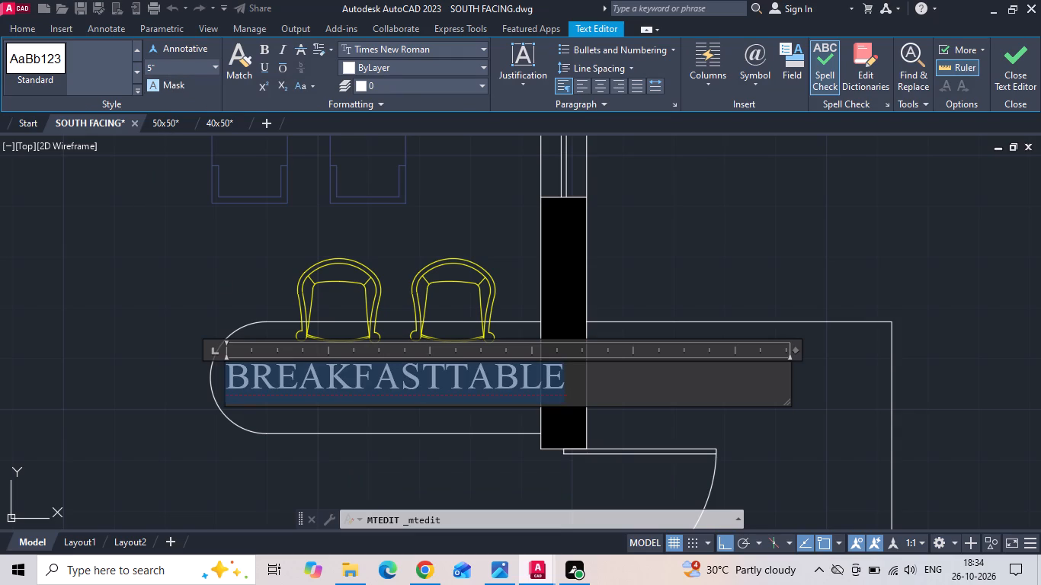
pyautogui.click(173, 69)
pyautogui.press('BackSpace')
pyautogui.write('4"')
pyautogui.press('Return')
pyautogui.click(366, 241)
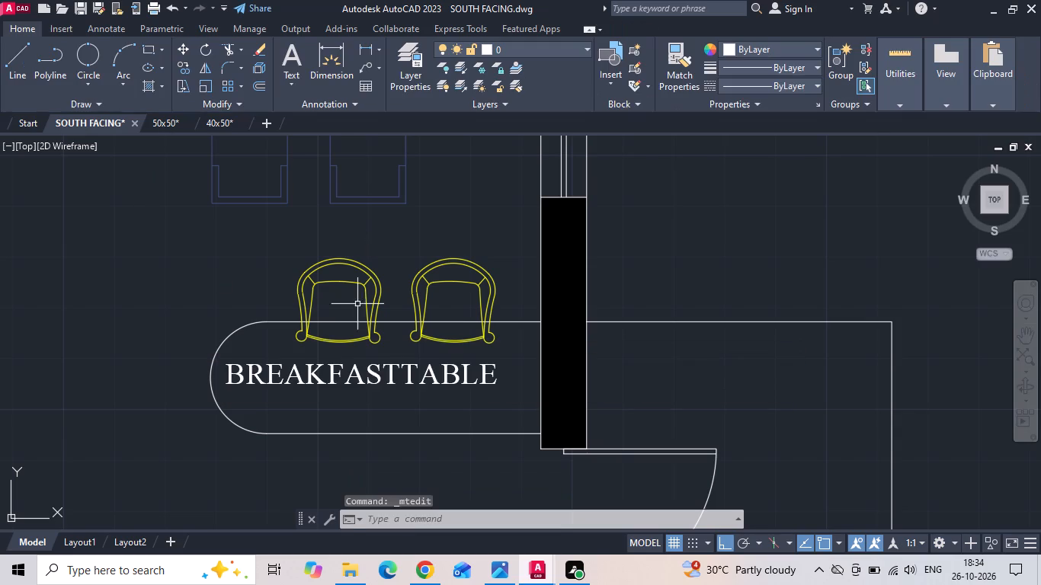
# Move the BREAKFASTTABLE label about 2.4" east along the rounded counter.
pyautogui.click(342, 372)
pyautogui.rightClick(342, 372)
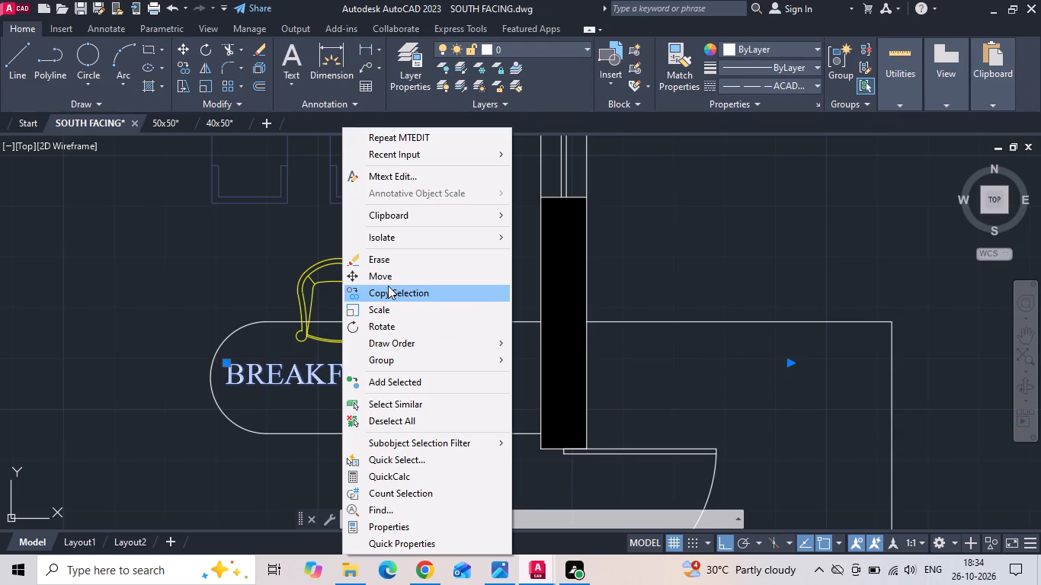
pyautogui.moveTo(388, 282); pyautogui.dragTo(395, 282)
pyautogui.click(709, 307)
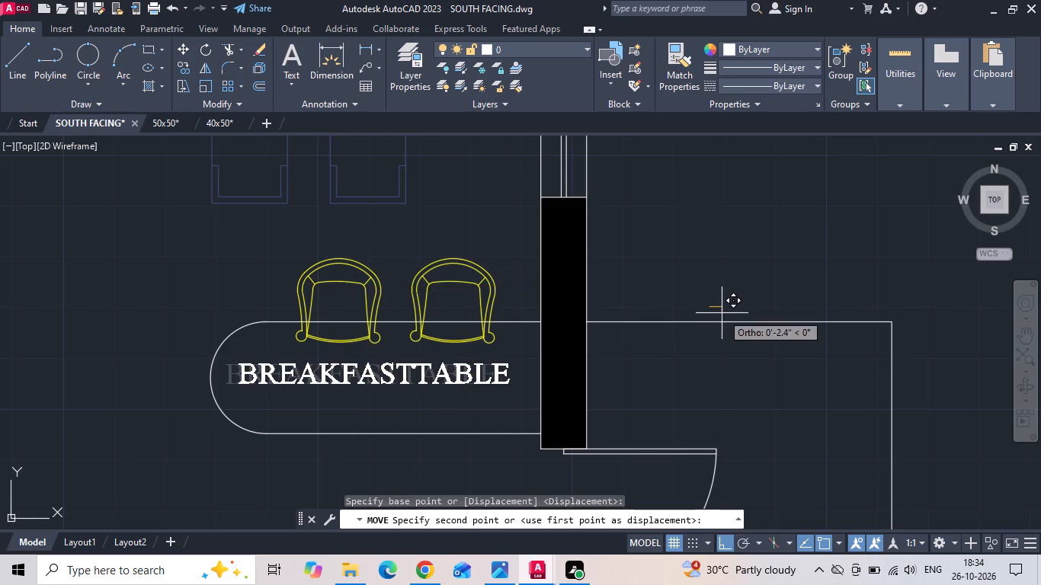
pyautogui.click(722, 313)
# In the dimensioned plan, fill the walls around POOJA, STORE and KITCHEN, including the wall pieces along UTILITY, with the solid hatch.
pyautogui.scroll(-4, 707, 344)
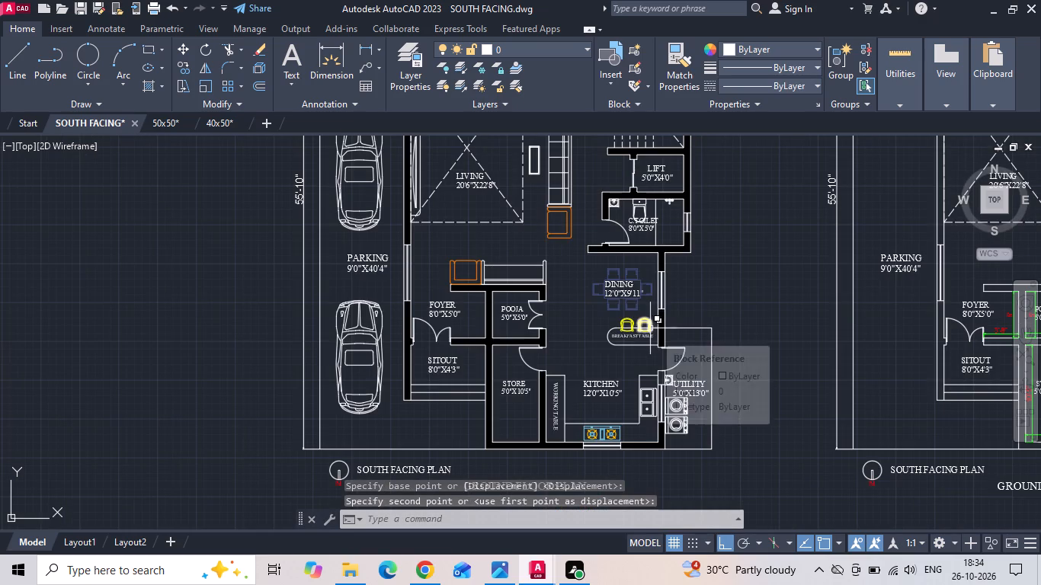
pyautogui.scroll(-1, 425, 353)
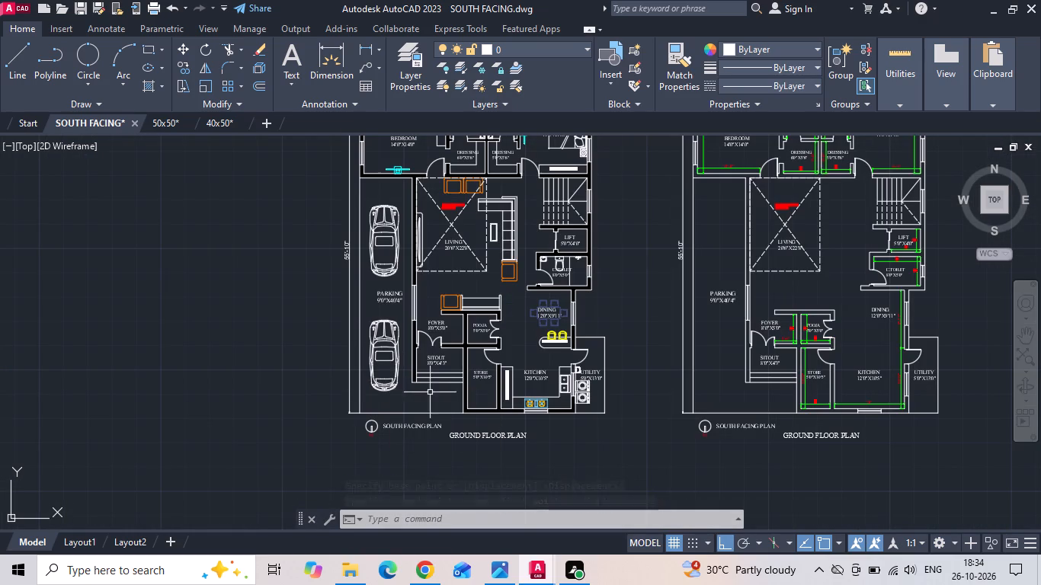
pyautogui.write('H')
pyautogui.press('space')
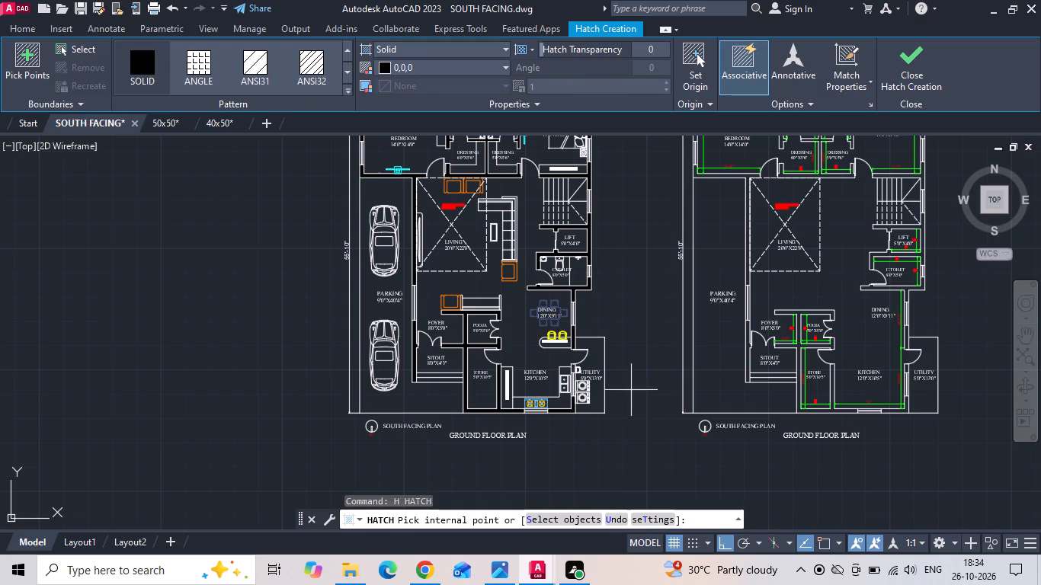
pyautogui.scroll(2, 860, 387)
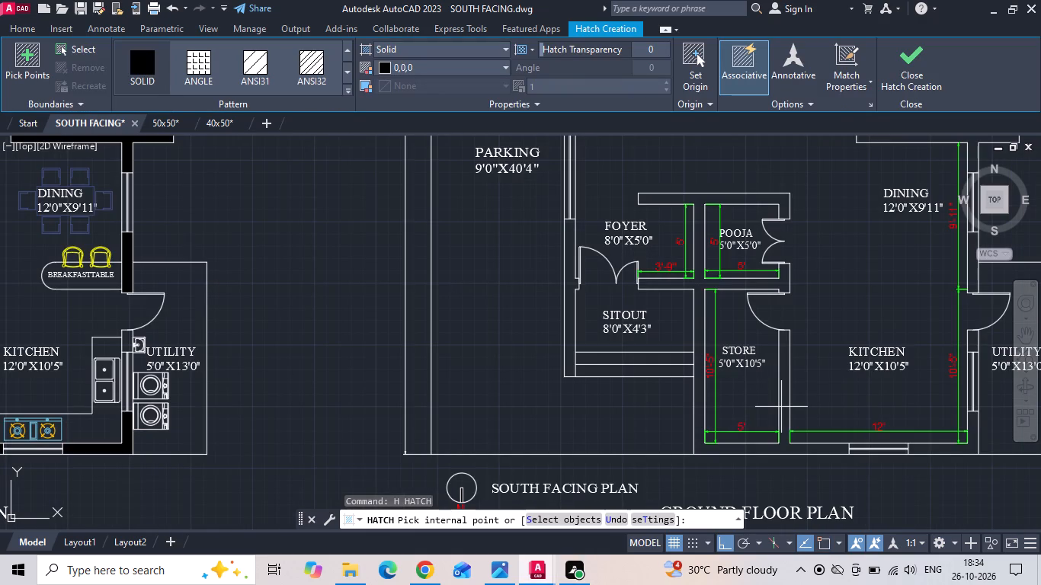
pyautogui.click(783, 408)
pyautogui.moveTo(745, 416); pyautogui.dragTo(632, 417, button='middle')
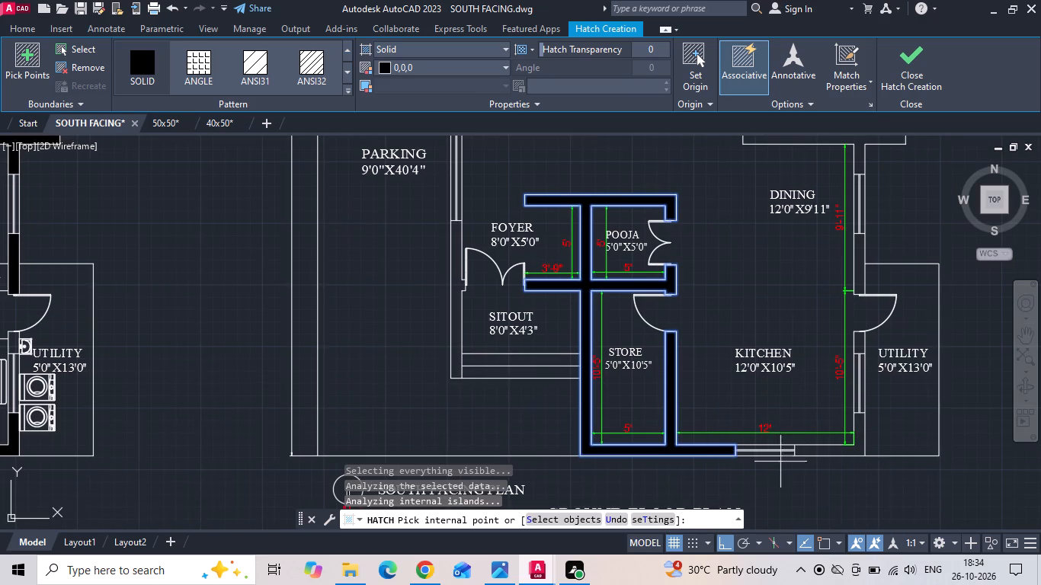
pyautogui.click(808, 454)
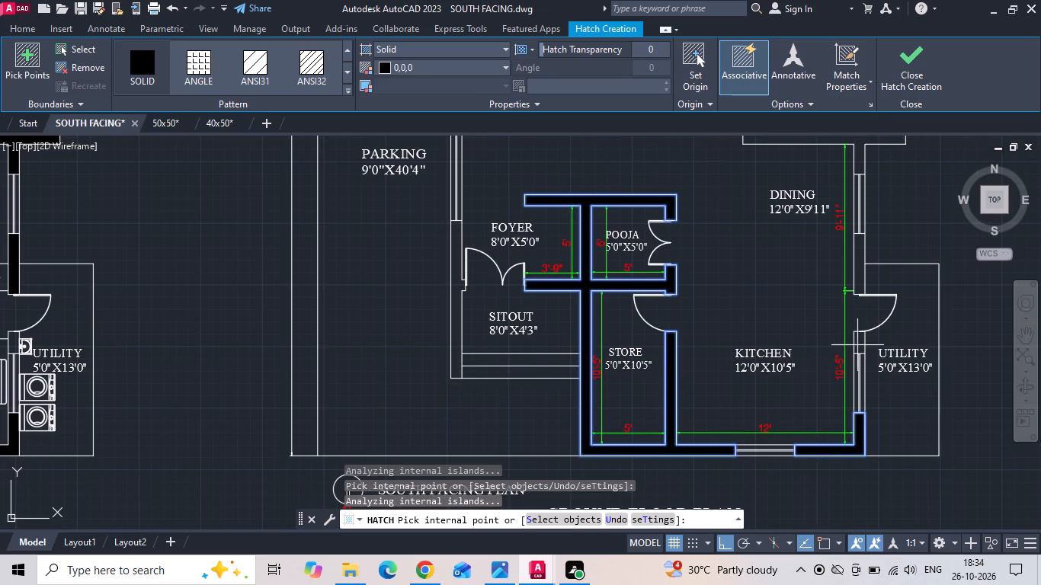
pyautogui.click(857, 346)
pyautogui.click(863, 276)
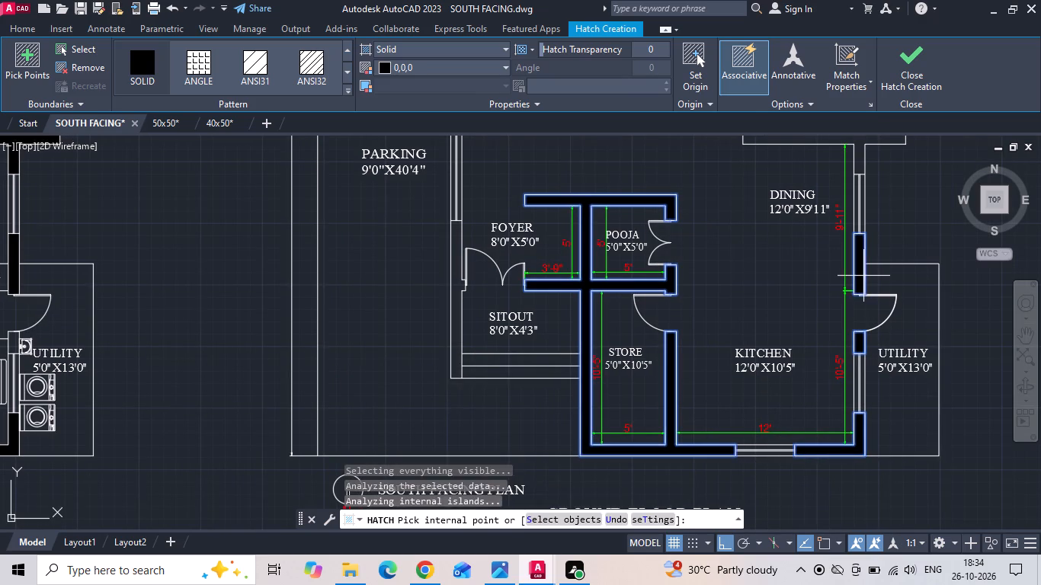
# Fill the walls around C.TOILET and LIFT in the dimensioned plan with the solid hatch.
pyautogui.moveTo(863, 276); pyautogui.dragTo(829, 508, button='middle')
pyautogui.click(830, 370)
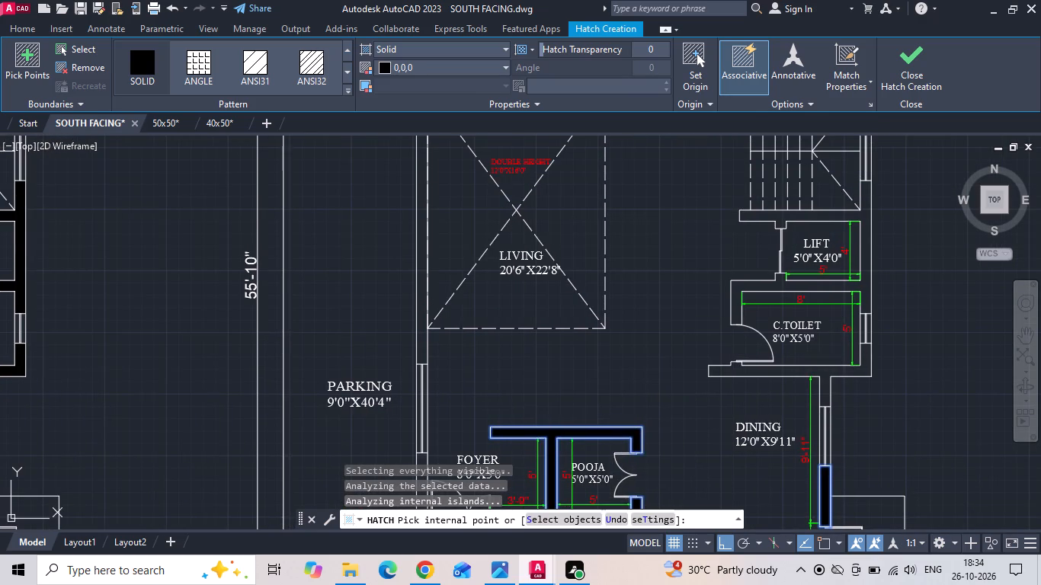
pyautogui.moveTo(830, 367); pyautogui.dragTo(795, 468, button='middle')
pyautogui.click(828, 346)
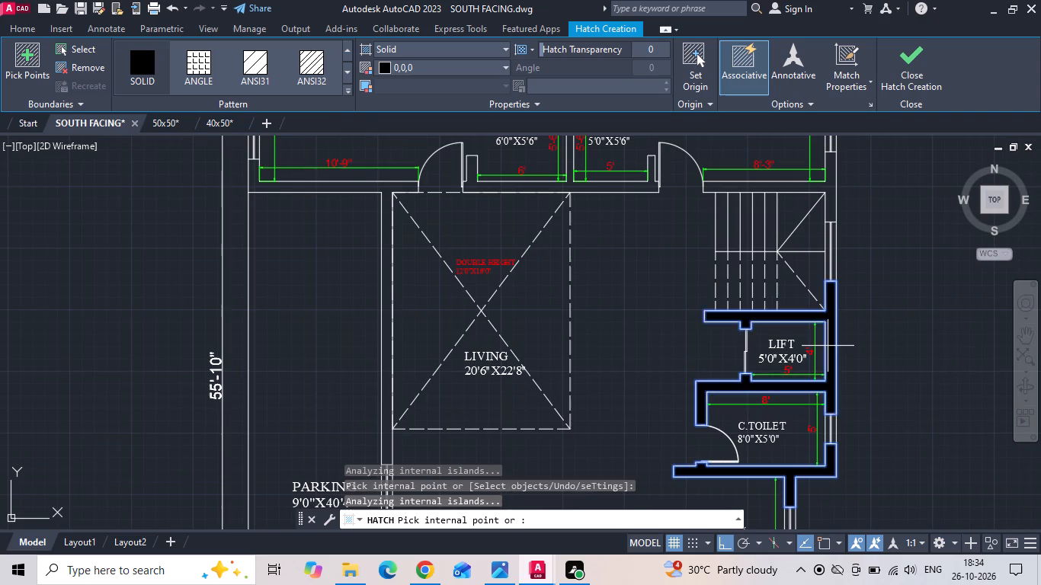
# Fill the walls around the 11'6"X14'0" bedroom, both A.TOILETs and both DRESSING rooms with the solid hatch.
pyautogui.moveTo(826, 353); pyautogui.dragTo(798, 523, button='middle')
pyautogui.click(800, 356)
pyautogui.moveTo(799, 356); pyautogui.dragTo(785, 473, button='middle')
pyautogui.click(788, 363)
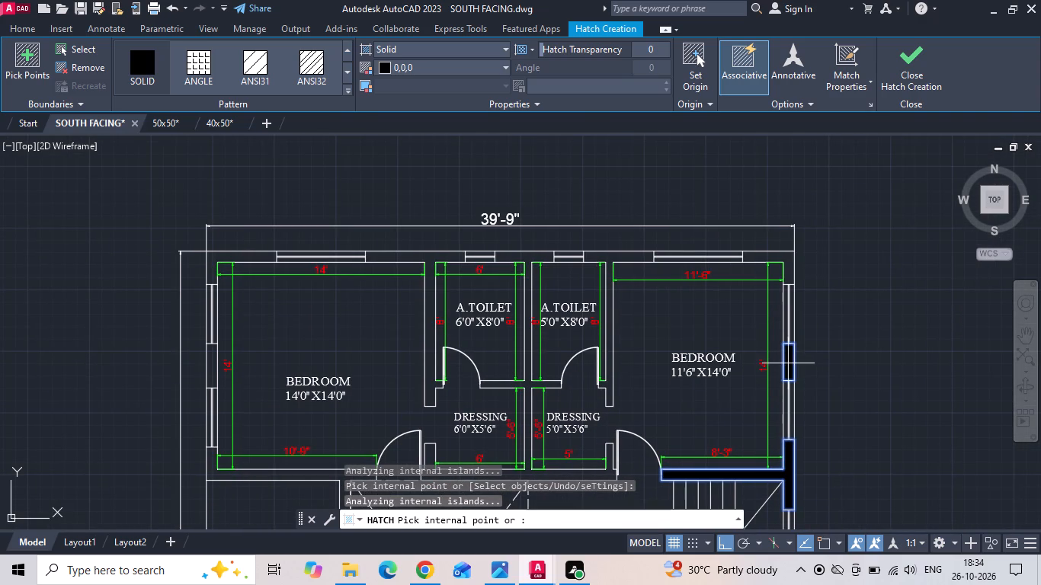
pyautogui.click(780, 253)
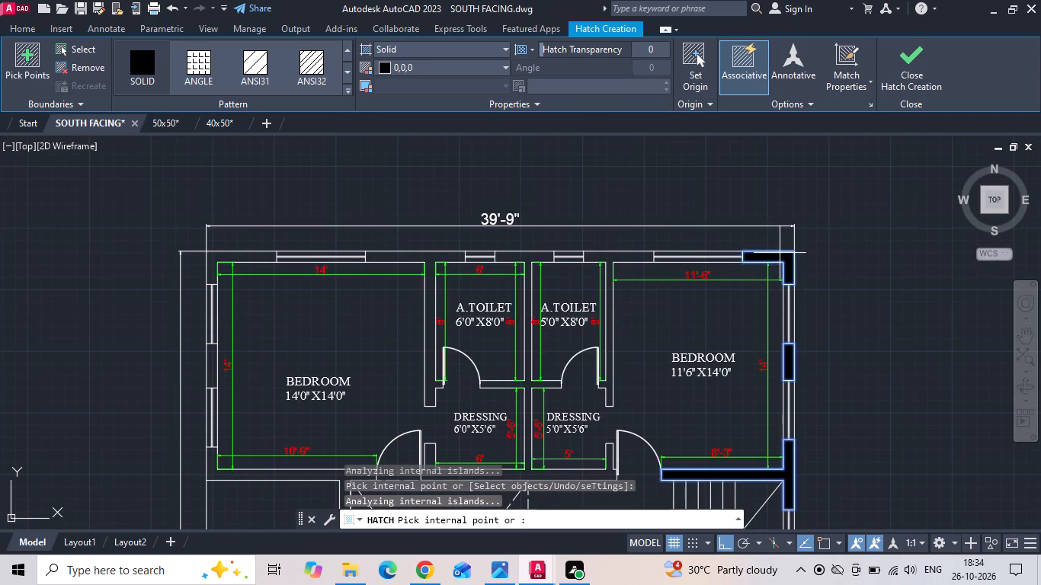
pyautogui.click(607, 258)
pyautogui.click(529, 261)
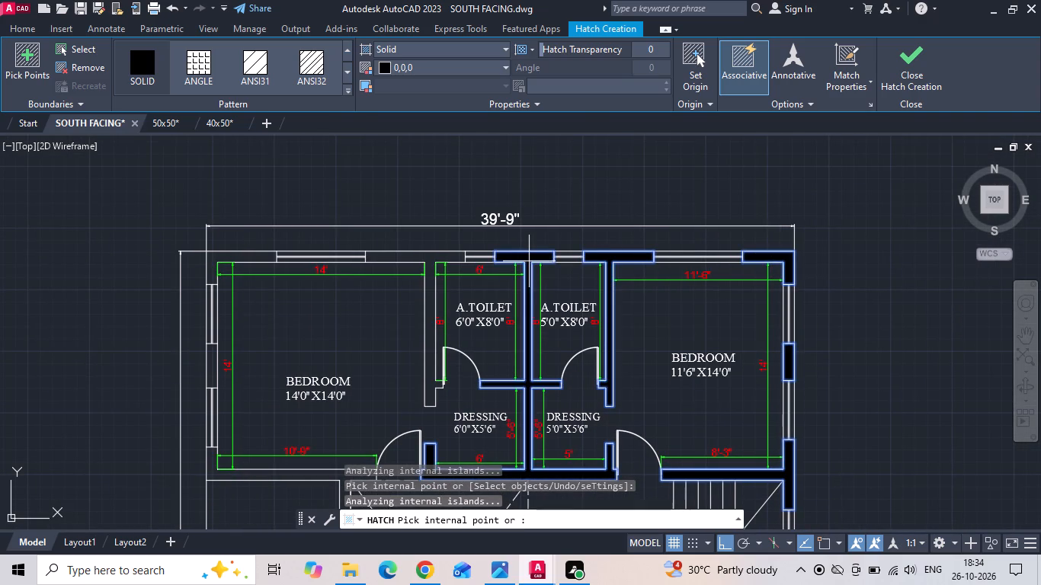
pyautogui.click(410, 259)
# Fill the 14'0"X14'0" bedroom's northwest corner, west and south walls and the adjoining wall along LIVING with the solid hatch.
pyautogui.moveTo(440, 263); pyautogui.dragTo(670, 254, button='middle')
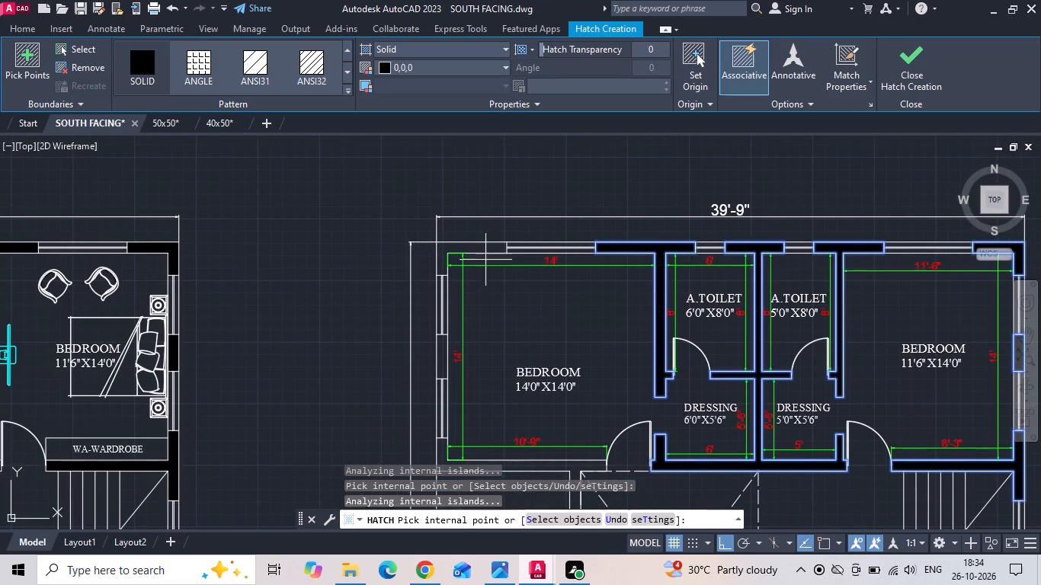
pyautogui.click(452, 251)
pyautogui.moveTo(437, 326); pyautogui.dragTo(469, 226, button='middle')
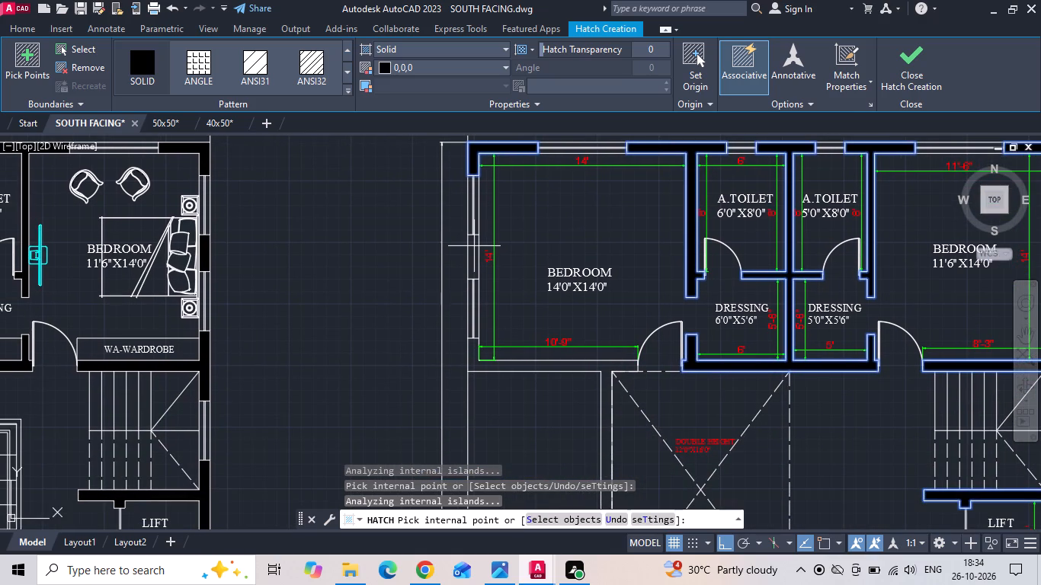
pyautogui.click(475, 248)
pyautogui.click(491, 363)
# Fill the wall between PARKING and the FOYER and SITOUT with the solid hatch, and finish hatching.
pyautogui.moveTo(538, 402); pyautogui.dragTo(544, 255, button='middle')
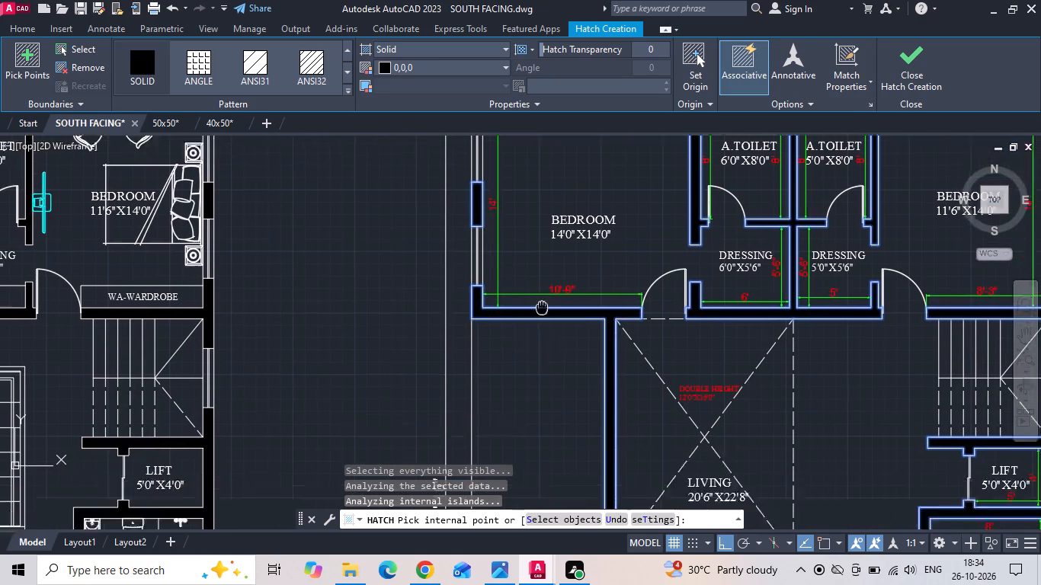
pyautogui.moveTo(544, 255); pyautogui.dragTo(552, 216, button='middle')
pyautogui.scroll(-1, 553, 209)
pyautogui.scroll(1, 581, 485)
pyautogui.moveTo(588, 476); pyautogui.dragTo(587, 324, button='middle')
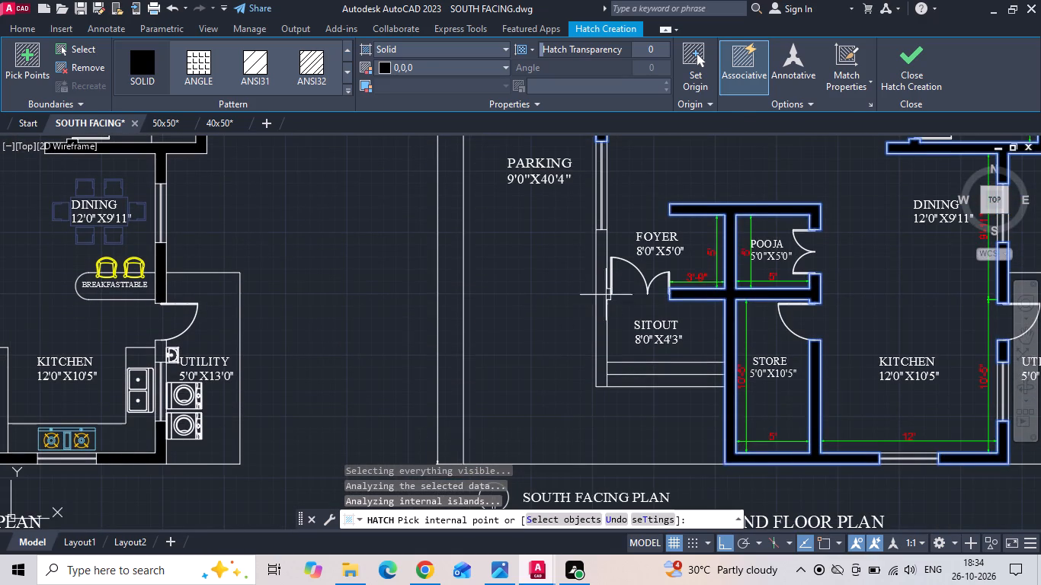
pyautogui.click(602, 257)
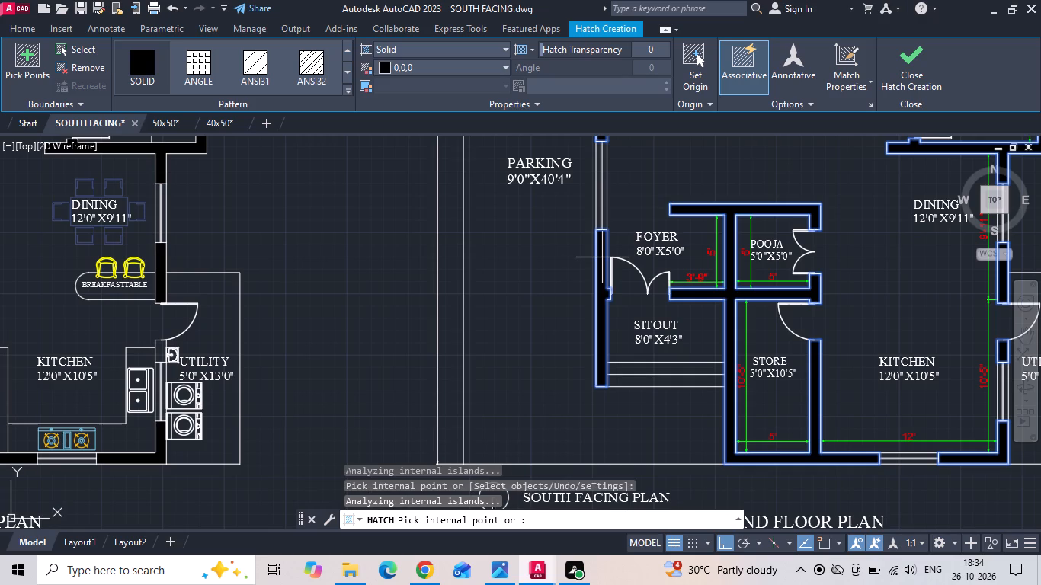
pyautogui.press('space')
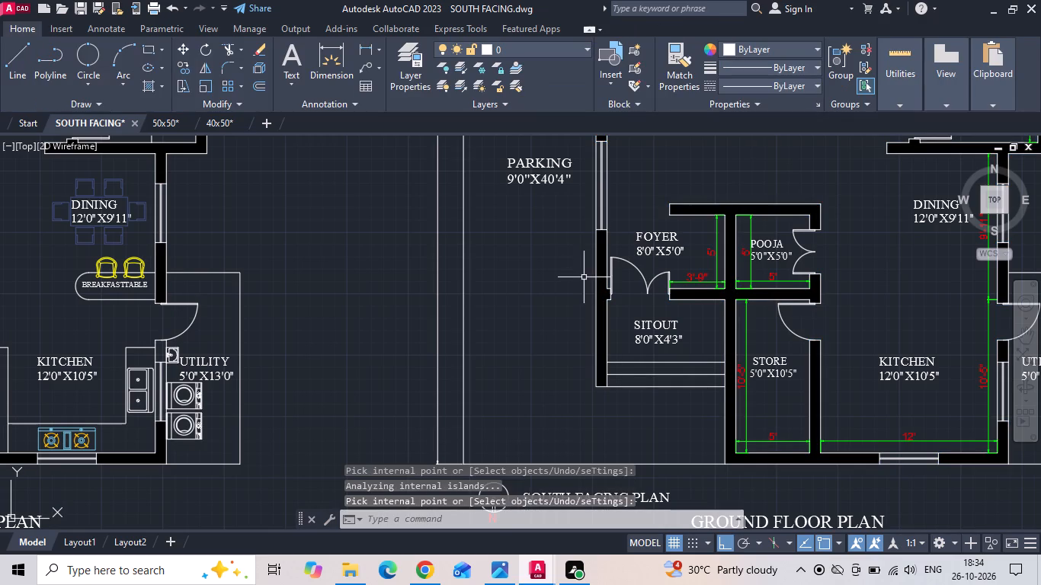
# Add a linear dimension for the SITOUT's north-south depth, from the FOYER wall to the first step line, beside its east wall.
pyautogui.moveTo(585, 283); pyautogui.dragTo(588, 310, button='middle')
pyautogui.write('DLI')
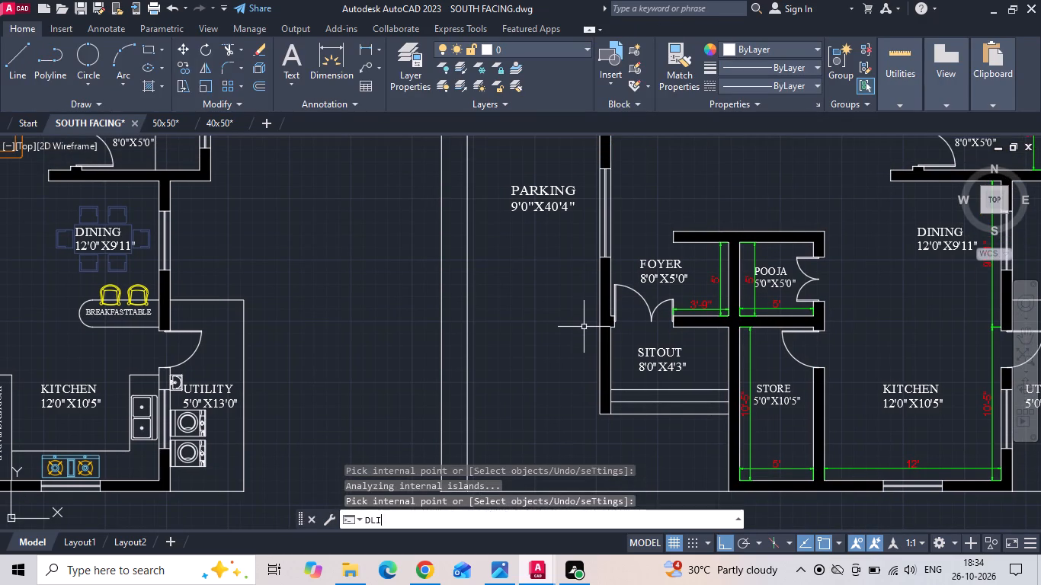
pyautogui.press('space')
pyautogui.scroll(1, 669, 343)
pyautogui.click(763, 319)
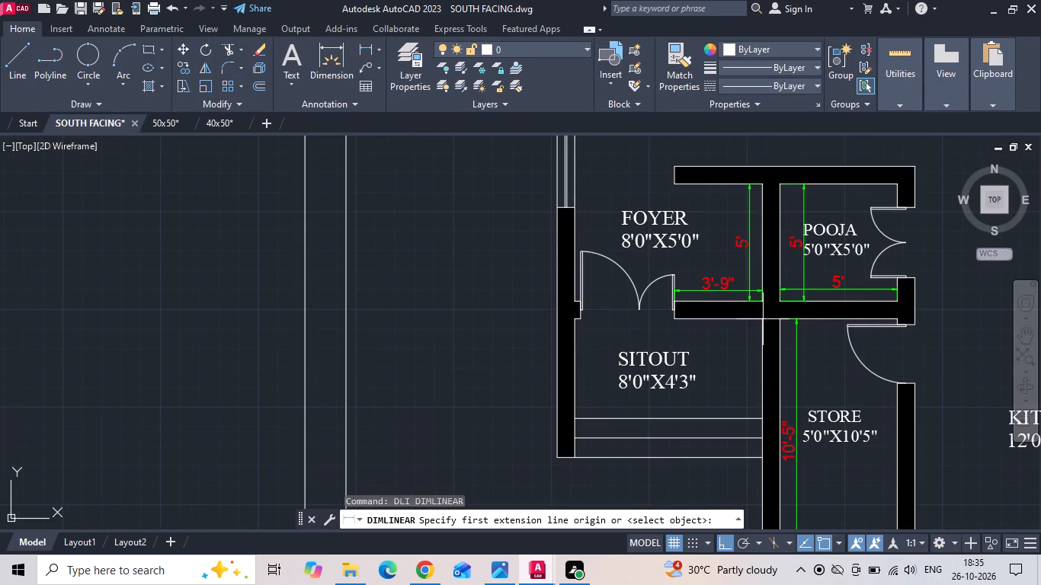
pyautogui.scroll(1, 754, 430)
pyautogui.click(768, 416)
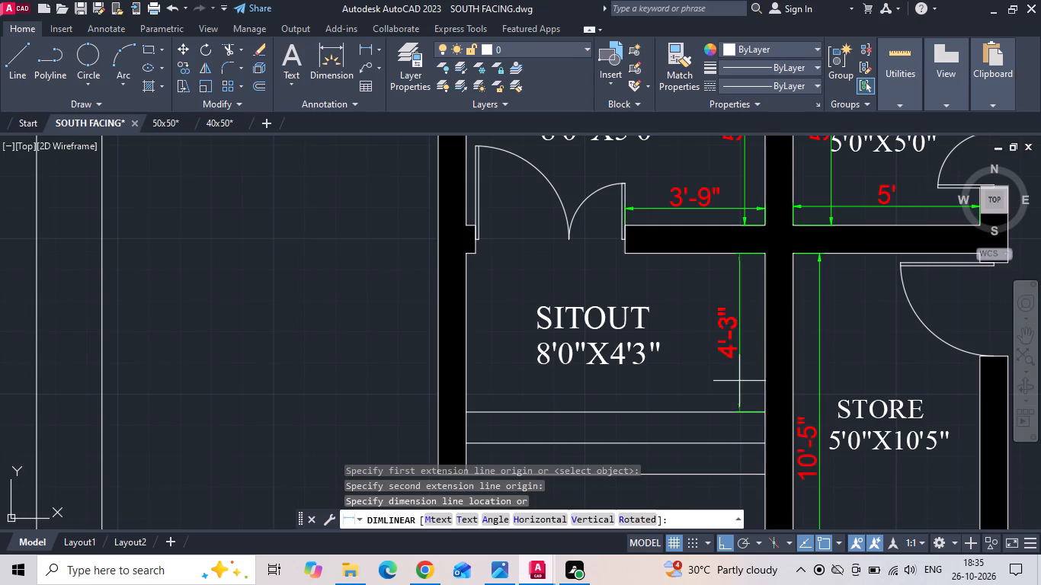
pyautogui.click(745, 382)
# Add a linear dimension for the SITOUT's east-west width, just below its north wall.
pyautogui.press('space')
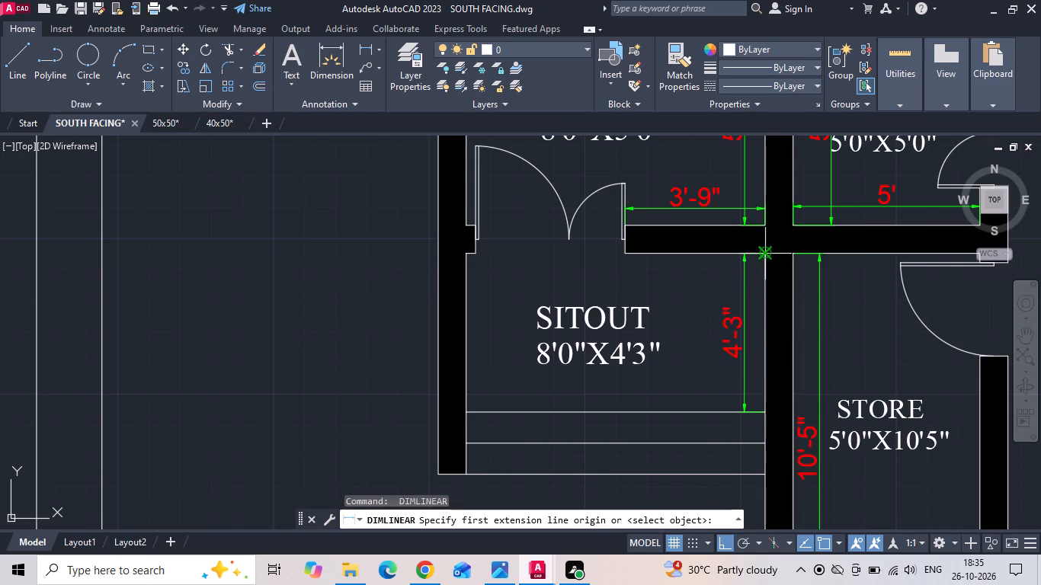
pyautogui.click(766, 256)
pyautogui.click(465, 254)
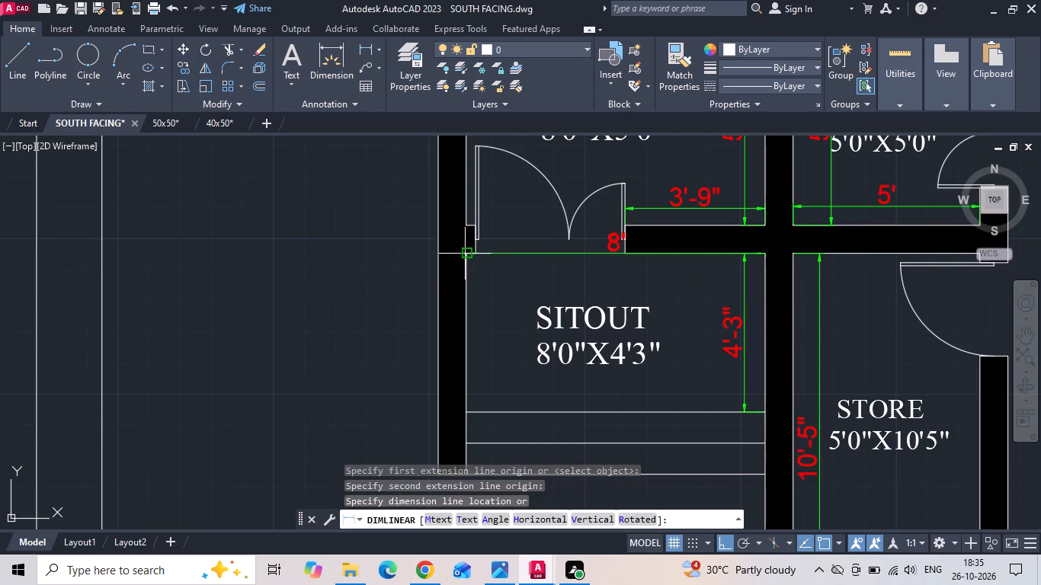
pyautogui.click(475, 285)
# Add a linear dimension for PARKING's full north-south length, just inside its west boundary.
pyautogui.scroll(-3, 709, 251)
pyautogui.press('space')
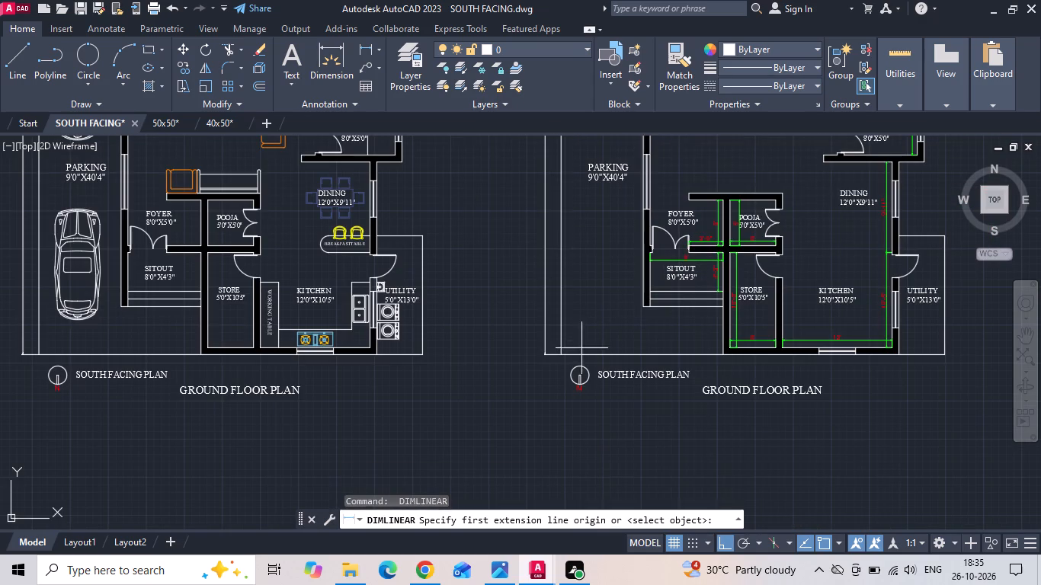
pyautogui.click(564, 354)
pyautogui.moveTo(579, 260); pyautogui.dragTo(548, 422, button='middle')
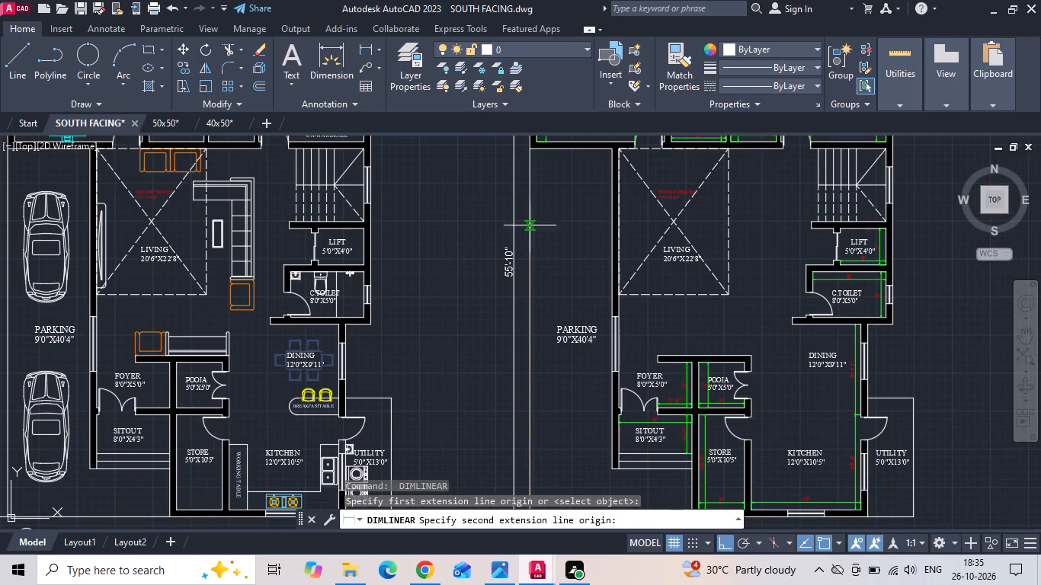
pyautogui.moveTo(527, 151); pyautogui.dragTo(528, 165)
pyautogui.click(544, 221)
# Add a linear dimension for PARKING's east-west width, just below its north wall, in the unfurnished plan.
pyautogui.press('space')
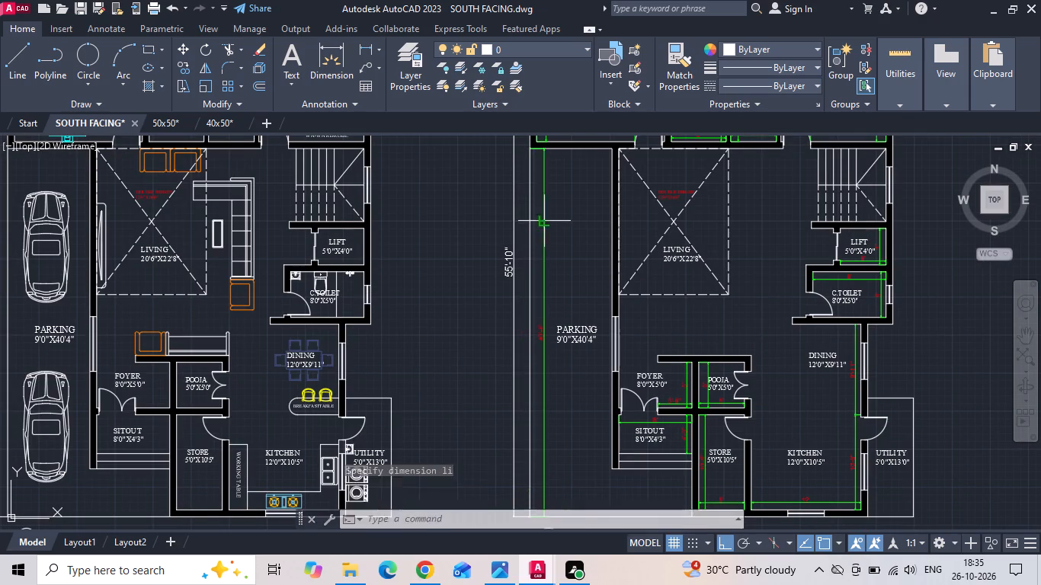
pyautogui.scroll(1, 532, 142)
pyautogui.doubleClick(525, 153)
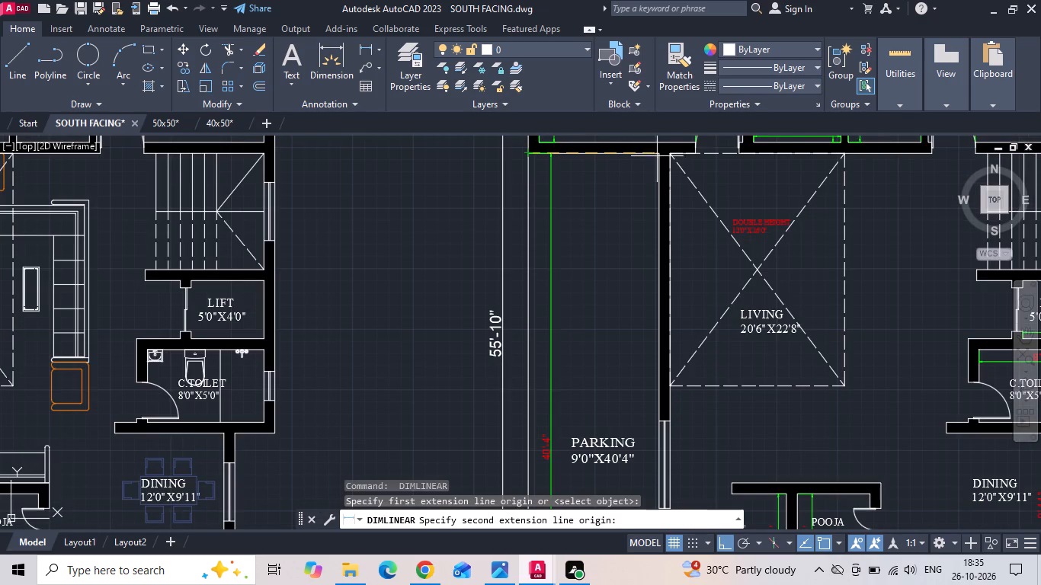
pyautogui.click(663, 152)
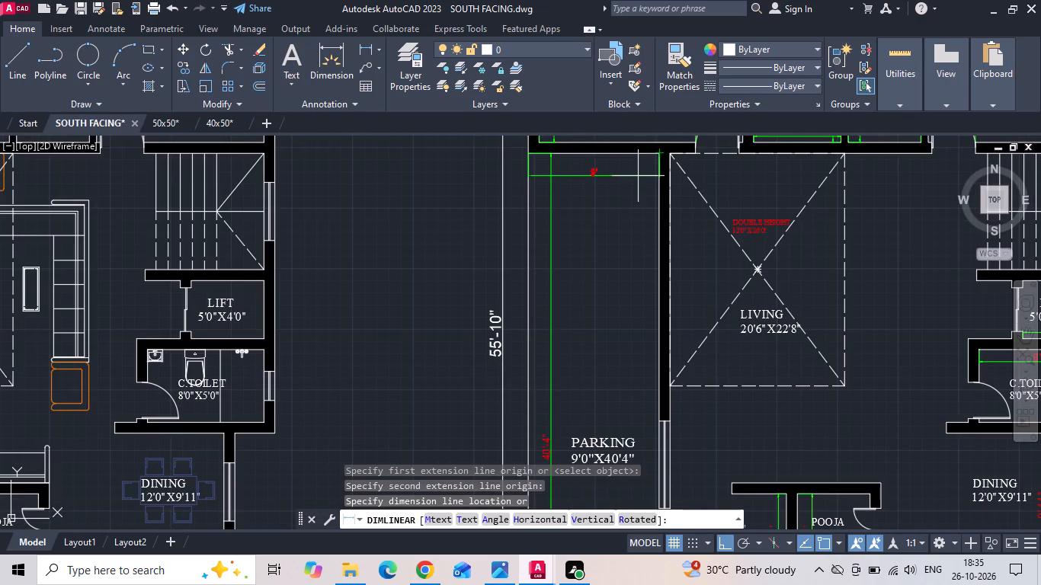
pyautogui.click(638, 176)
# Add a linear dimension for the east-west width of the LIVING room's double-height area, just inside its north edge.
pyautogui.press('space')
pyautogui.click(670, 153)
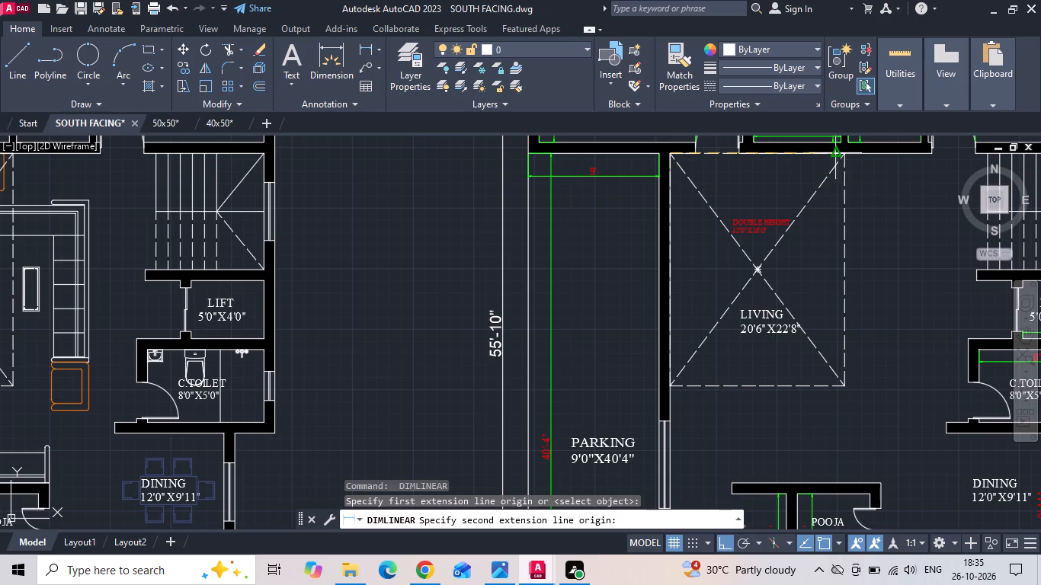
pyautogui.click(848, 152)
pyautogui.click(837, 169)
# Add a linear dimension for the north-south length of the double-height area, just inside its west edge.
pyautogui.press('space')
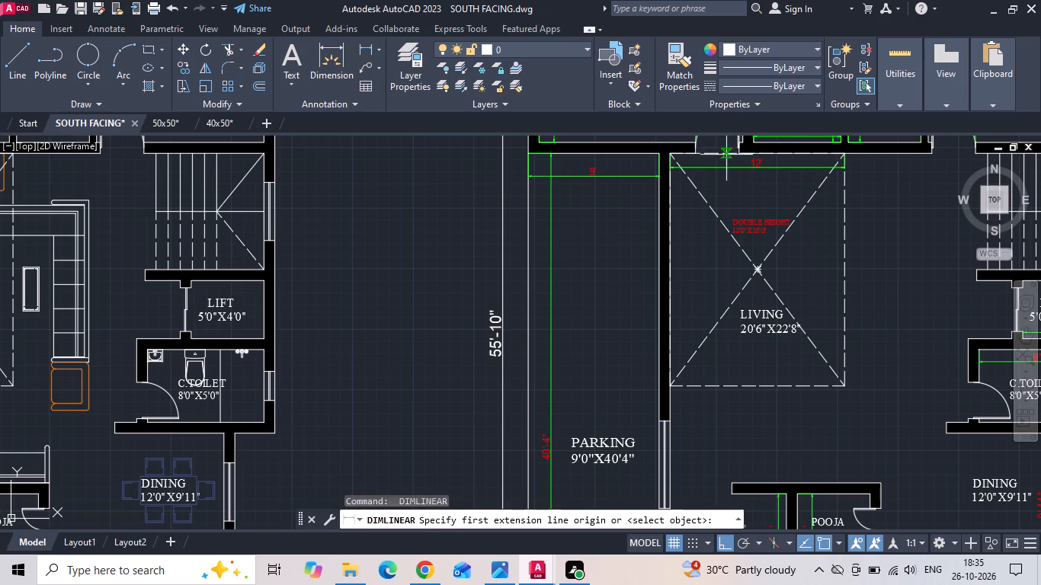
pyautogui.click(673, 155)
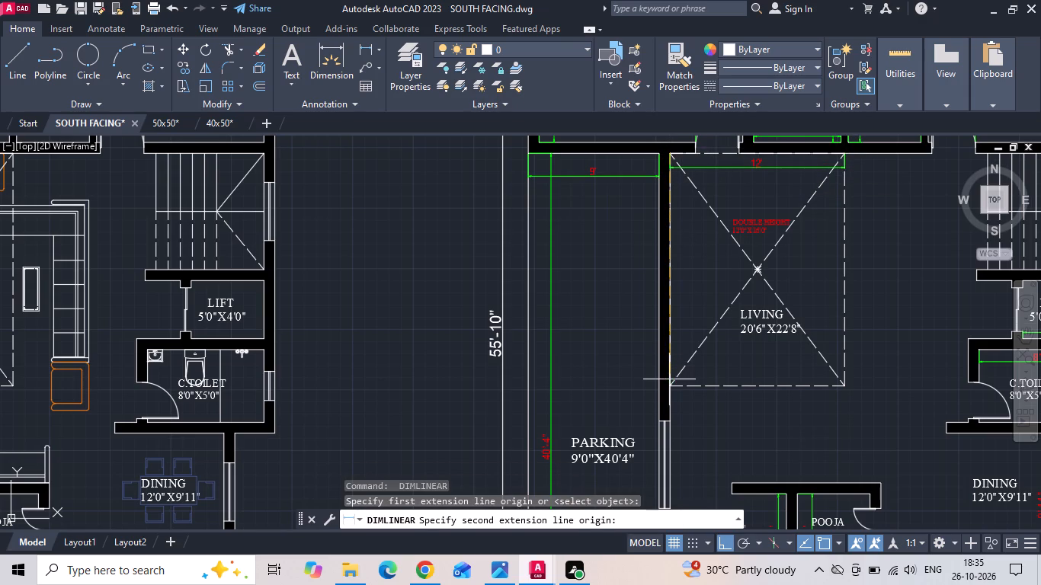
pyautogui.click(669, 384)
pyautogui.click(684, 352)
# Save the drawing.
pyautogui.hotkey('ctrl', 's')
pyautogui.hotkey('ctrl', 's')
pyautogui.hotkey('ctrl', 's')
pyautogui.hotkey('ctrl', 's')
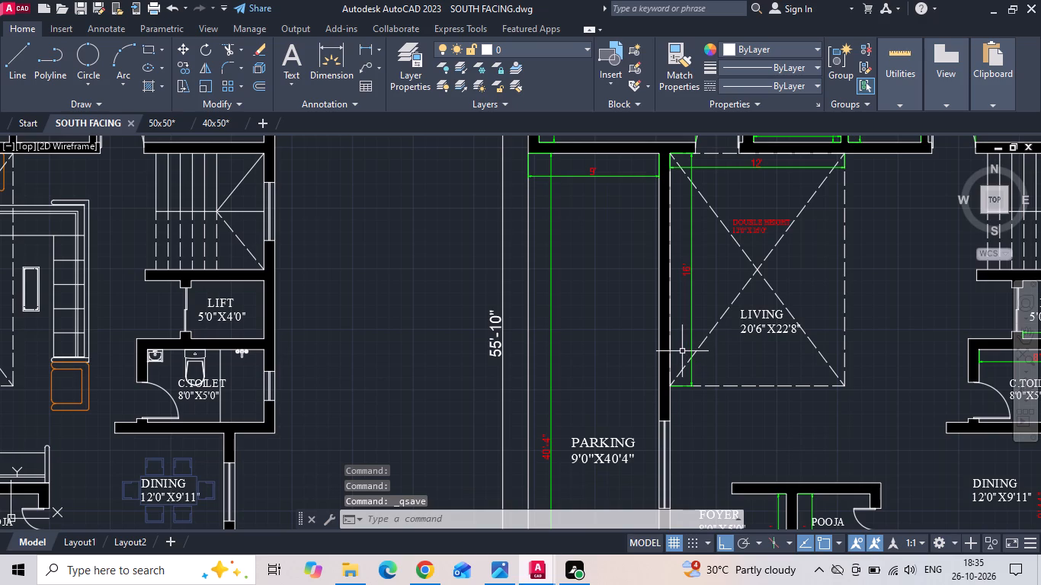
# Set up a single-sheet plot with the previous plot settings and a window enclosing both ground floor plans and their titles.
pyautogui.press('p')
pyautogui.write('LO')
pyautogui.write('T')
pyautogui.press('space')
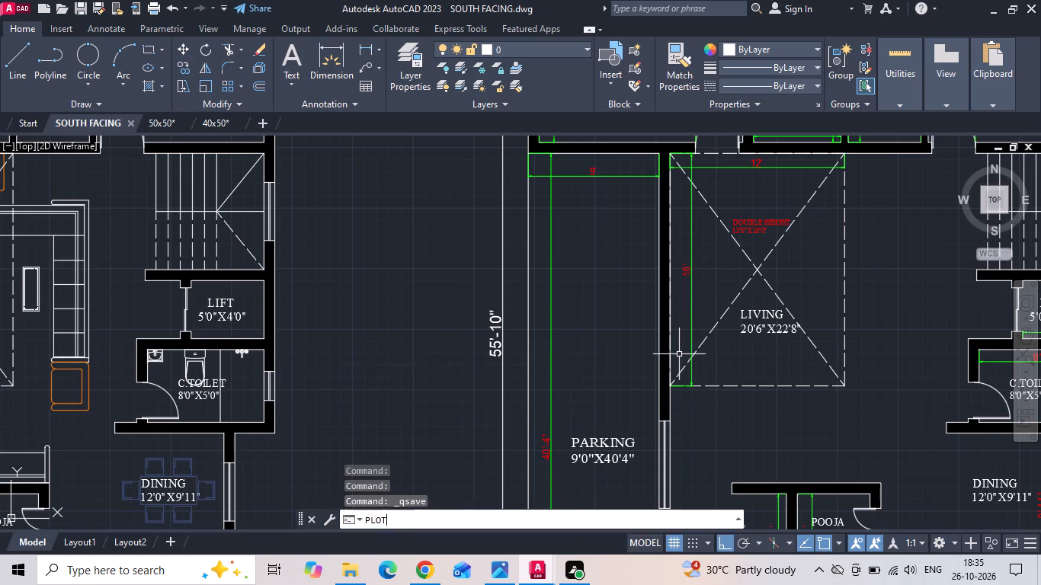
pyautogui.click(489, 318)
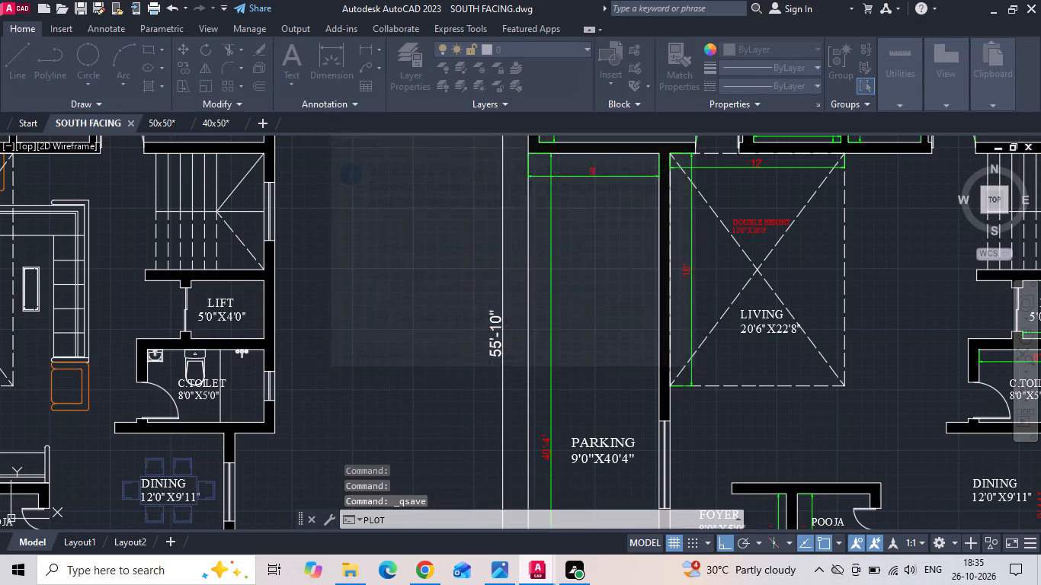
pyautogui.click(370, 127)
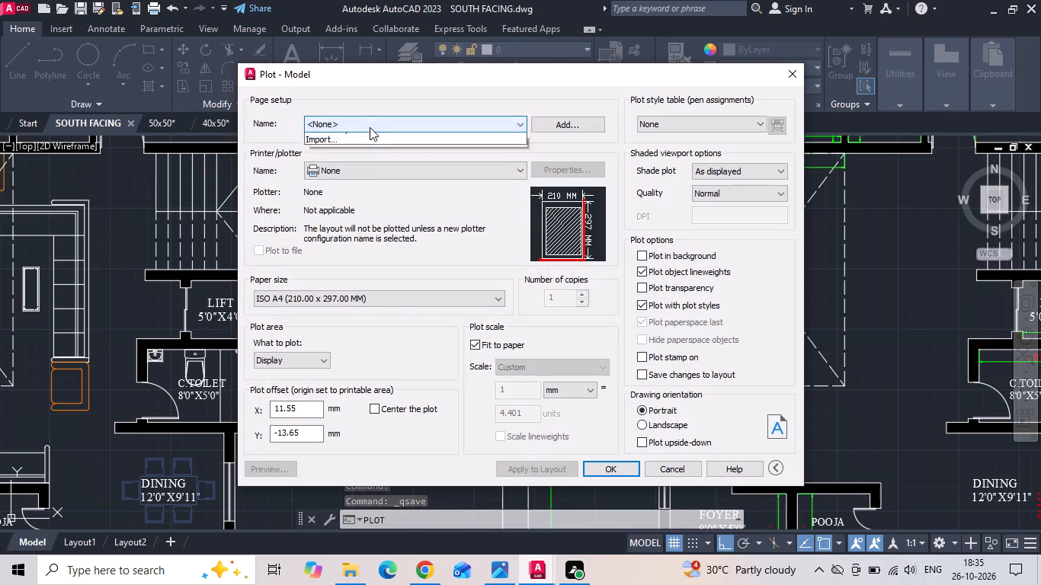
pyautogui.click(376, 152)
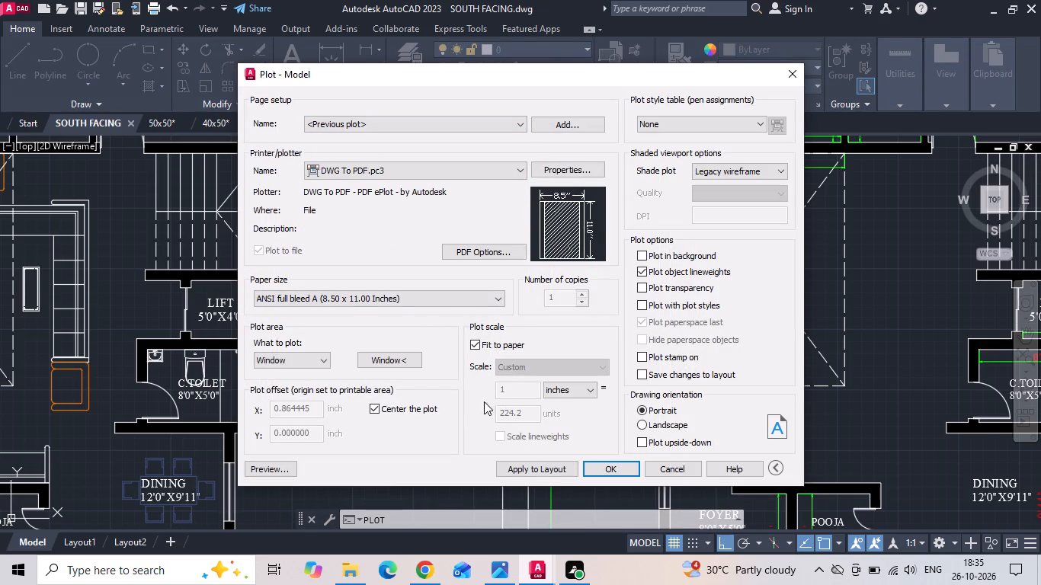
pyautogui.click(405, 353)
pyautogui.scroll(-2, 465, 338)
pyautogui.scroll(-1, 605, 287)
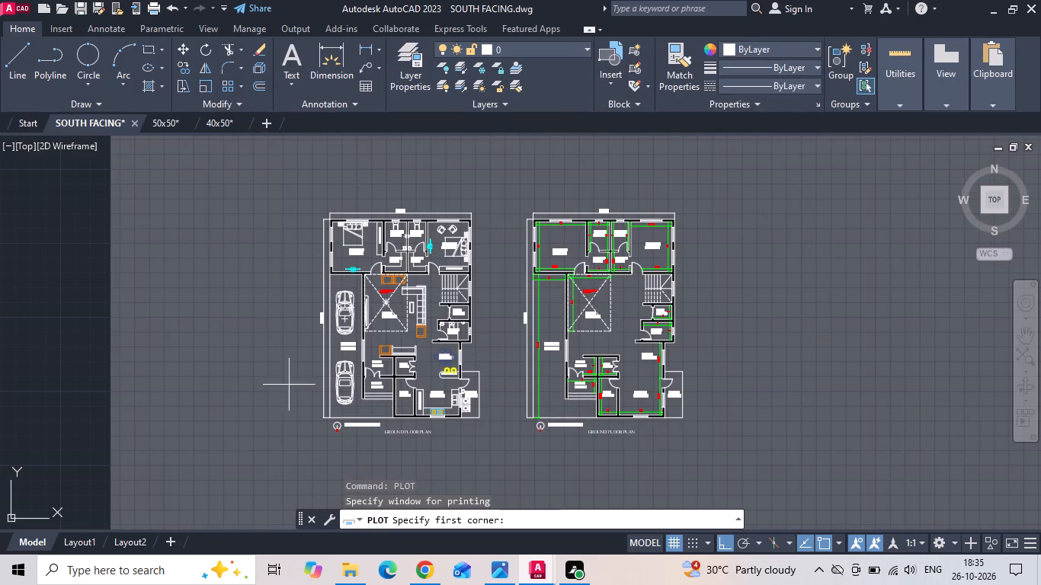
pyautogui.scroll(2, 305, 416)
pyautogui.scroll(-2, 305, 416)
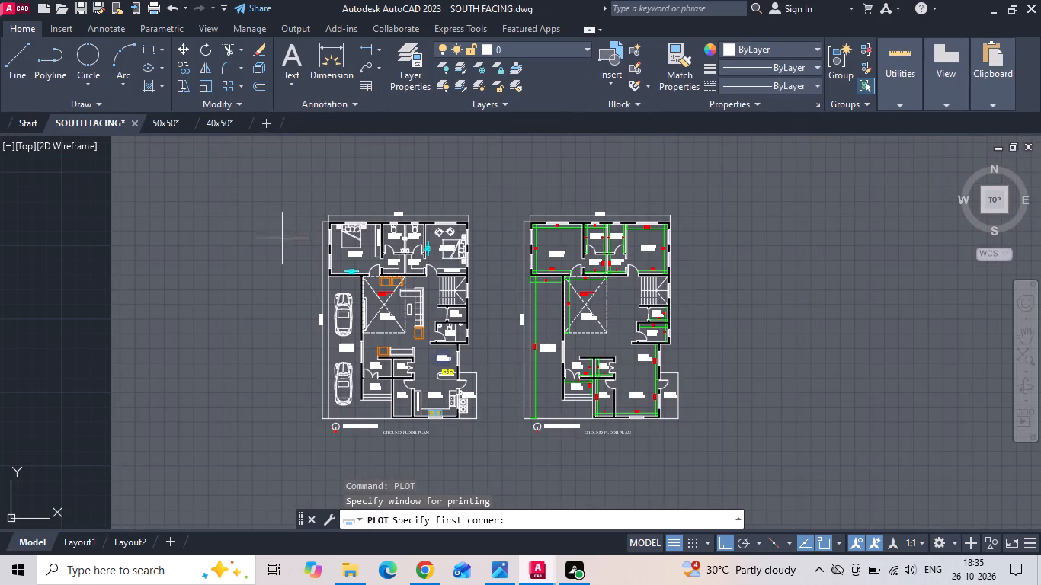
pyautogui.click(314, 206)
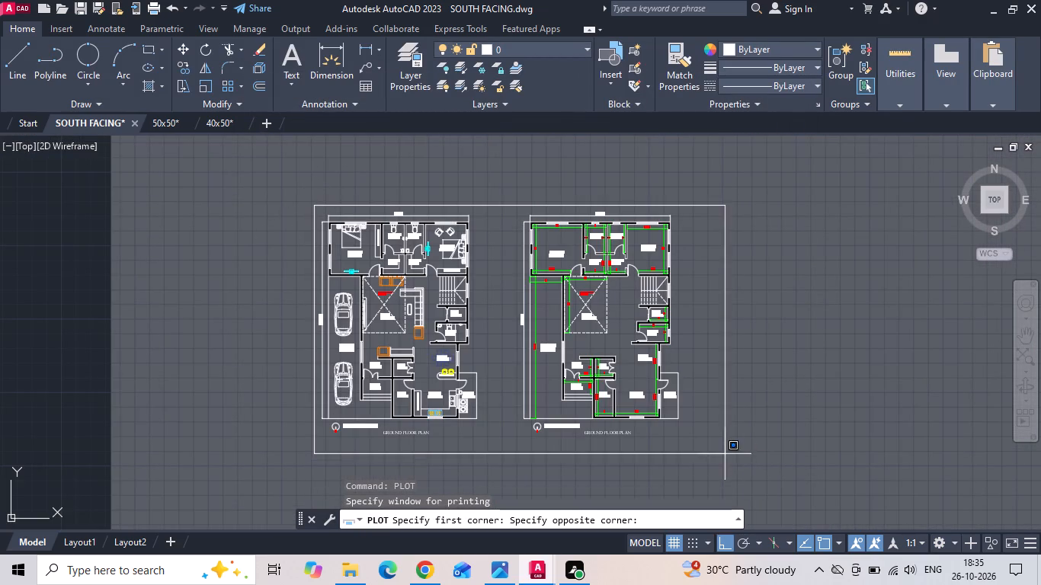
pyautogui.scroll(2, 703, 440)
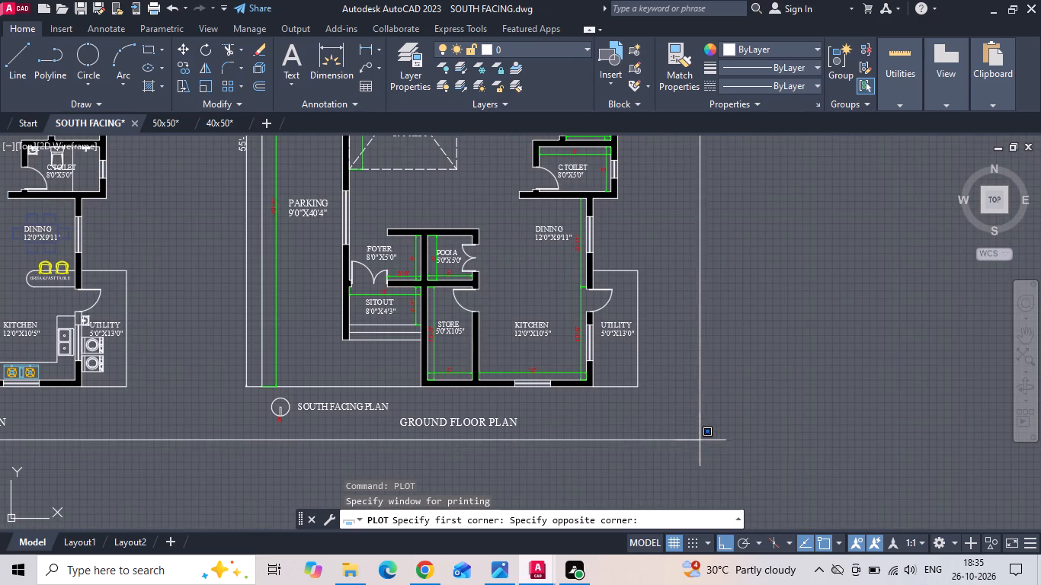
pyautogui.click(669, 436)
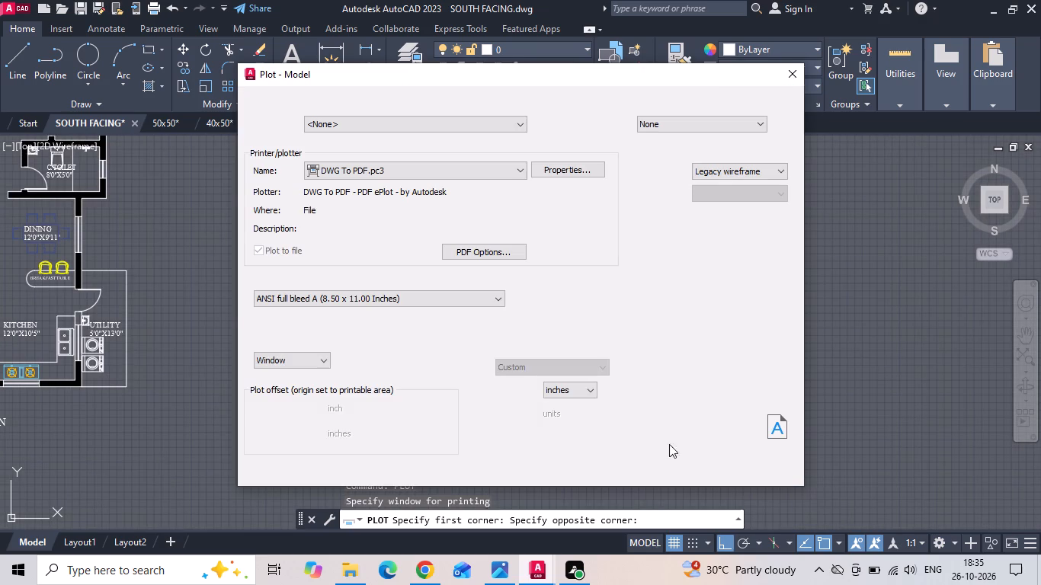
# Set the plot's orientation to landscape and preview the sheet.
pyautogui.click(649, 422)
pyautogui.click(272, 467)
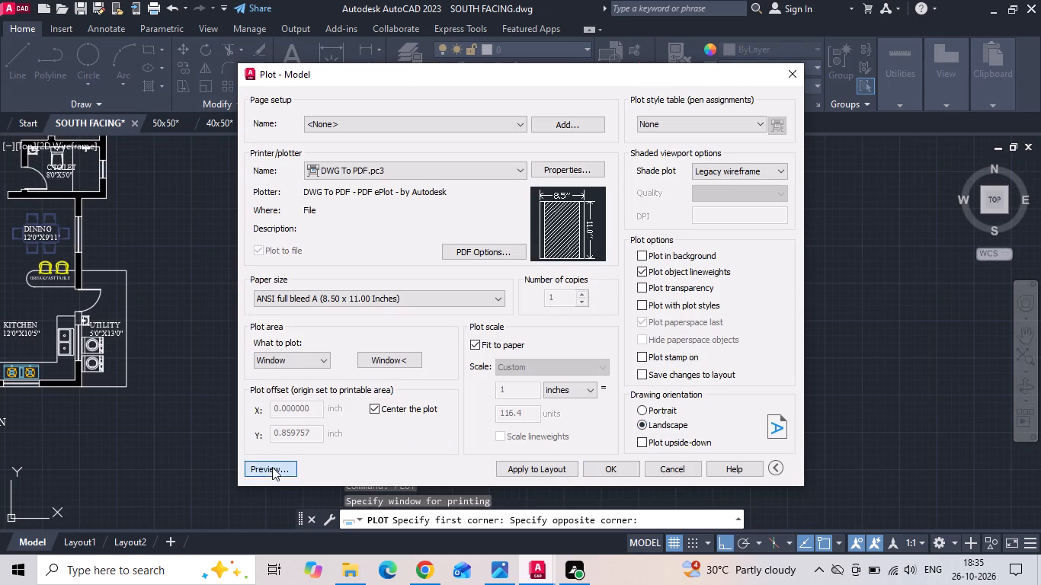
pyautogui.press('Return')
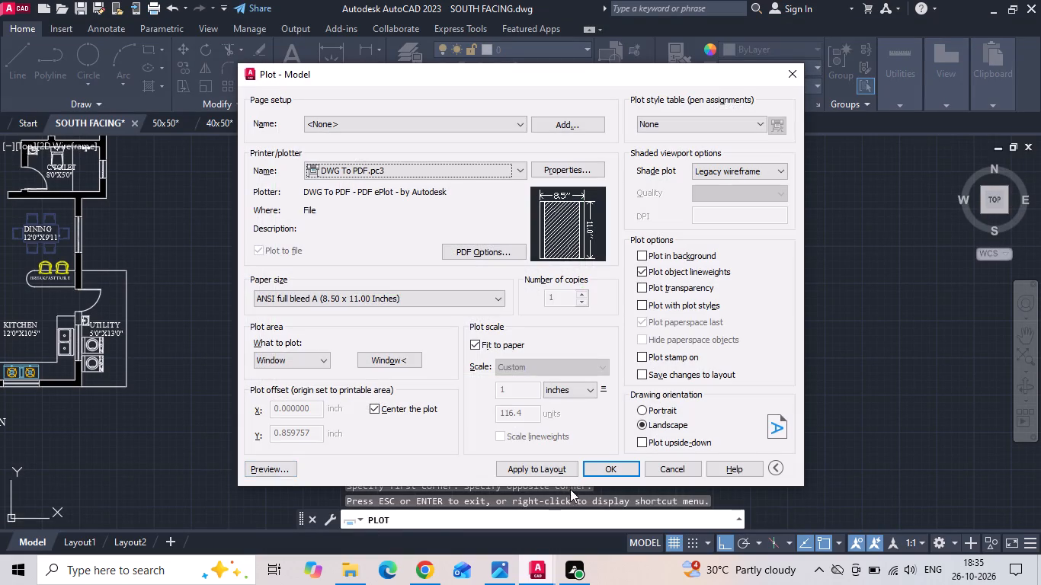
# Plot both plans to a PDF named SOUTH FACING in the Desktop's INTERNSHIP\26102026 folder, and close the opened PDF.
pyautogui.click(611, 465)
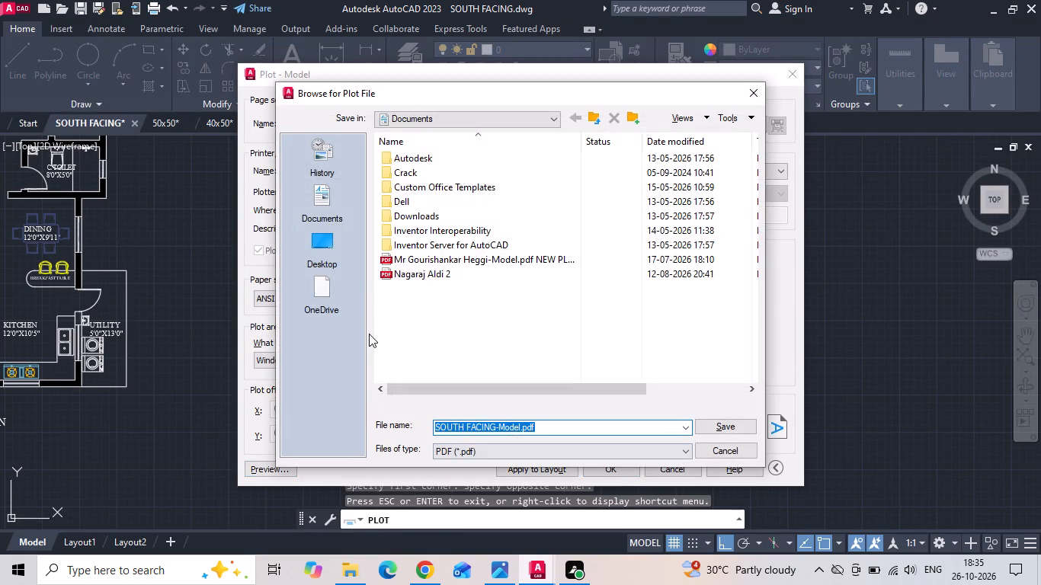
pyautogui.click(341, 251)
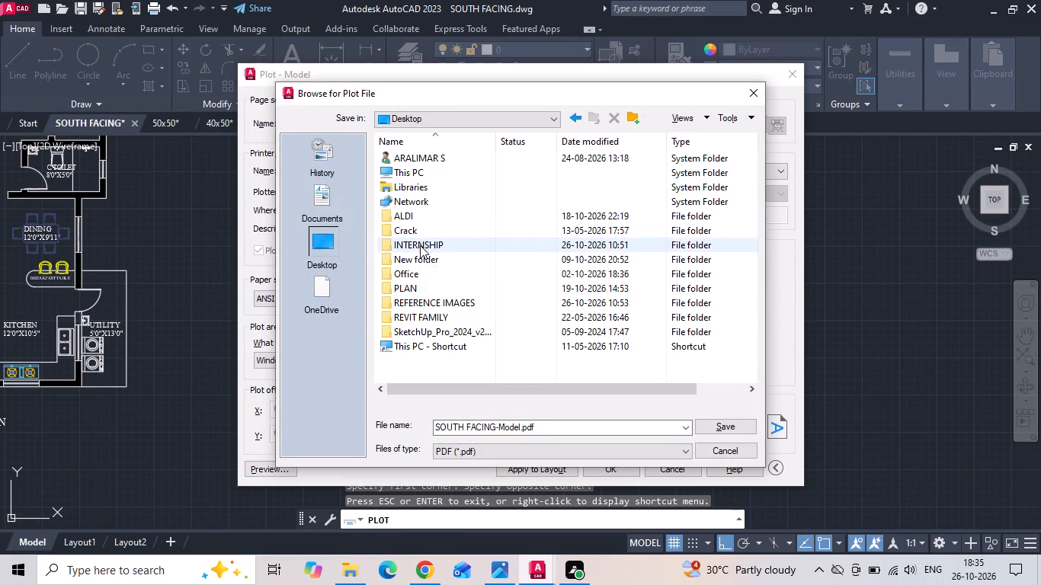
pyautogui.doubleClick(420, 245)
pyautogui.scroll(-3, 420, 251)
pyautogui.scroll(2, 411, 261)
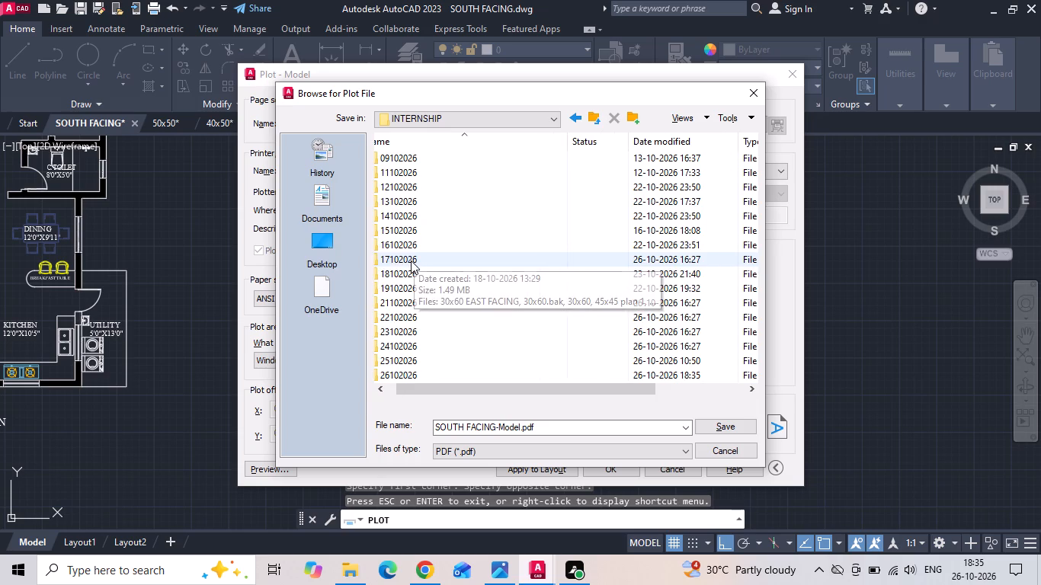
pyautogui.doubleClick(385, 375)
pyautogui.doubleClick(544, 427)
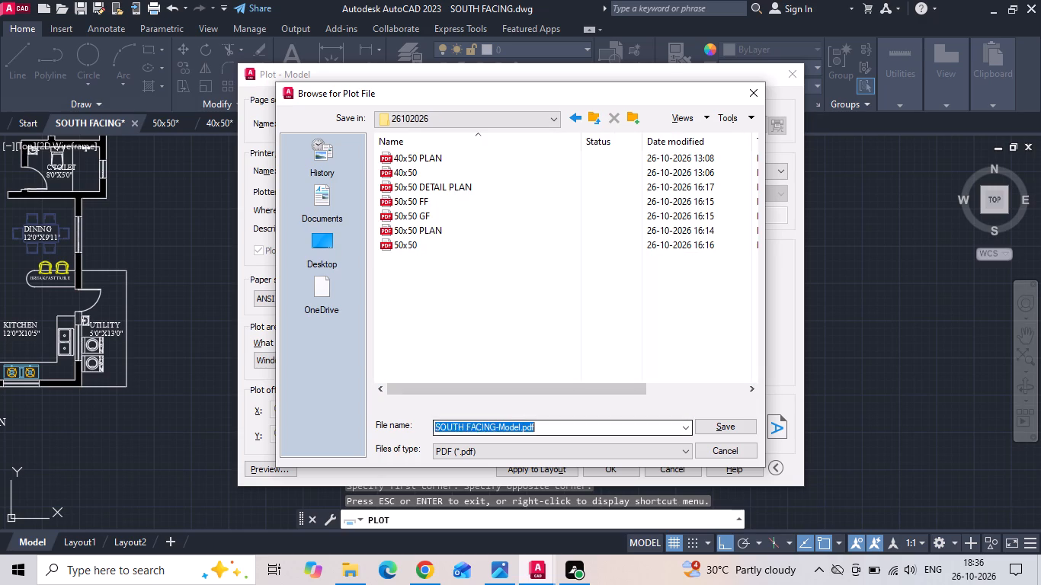
pyautogui.press('BackSpace')
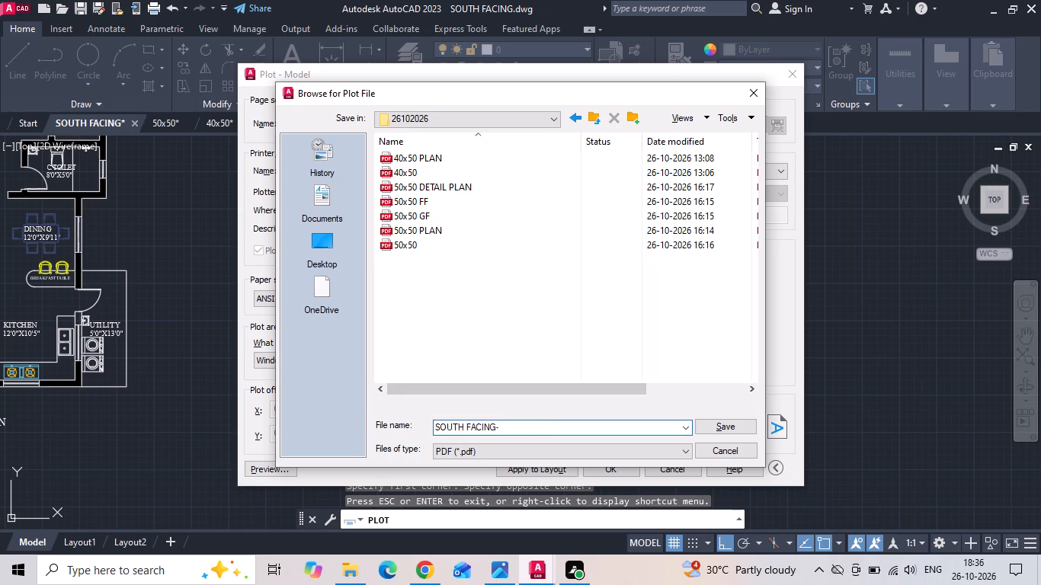
pyautogui.press('BackSpace')
pyautogui.press('Return')
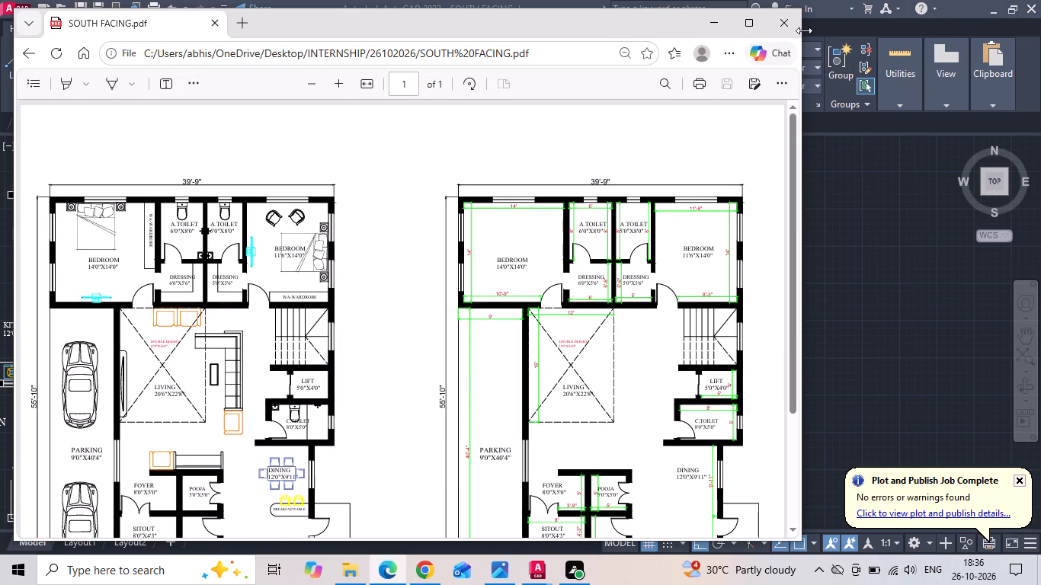
pyautogui.click(786, 31)
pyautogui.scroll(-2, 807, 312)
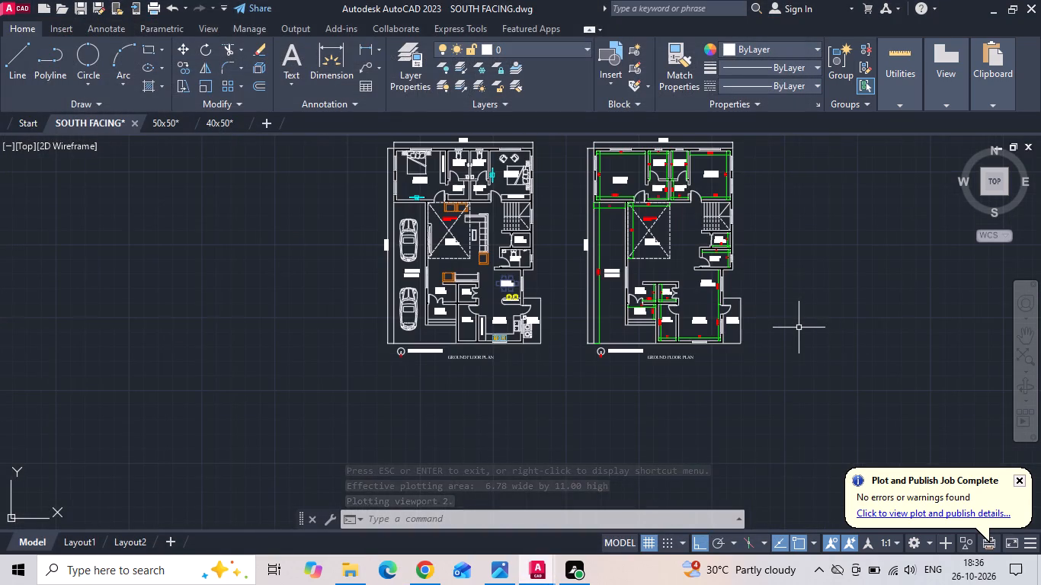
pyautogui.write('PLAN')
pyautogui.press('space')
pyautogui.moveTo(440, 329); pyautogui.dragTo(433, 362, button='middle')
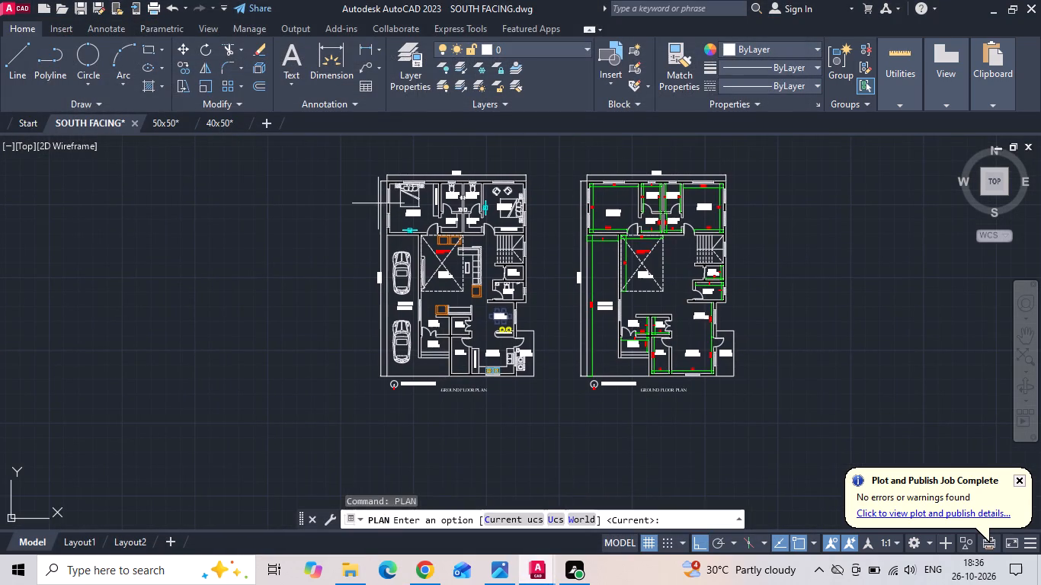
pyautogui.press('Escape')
# Set up another single-sheet plot with the previous plot settings and a window enclosing only the furnished ground floor plan.
pyautogui.write('PLO')
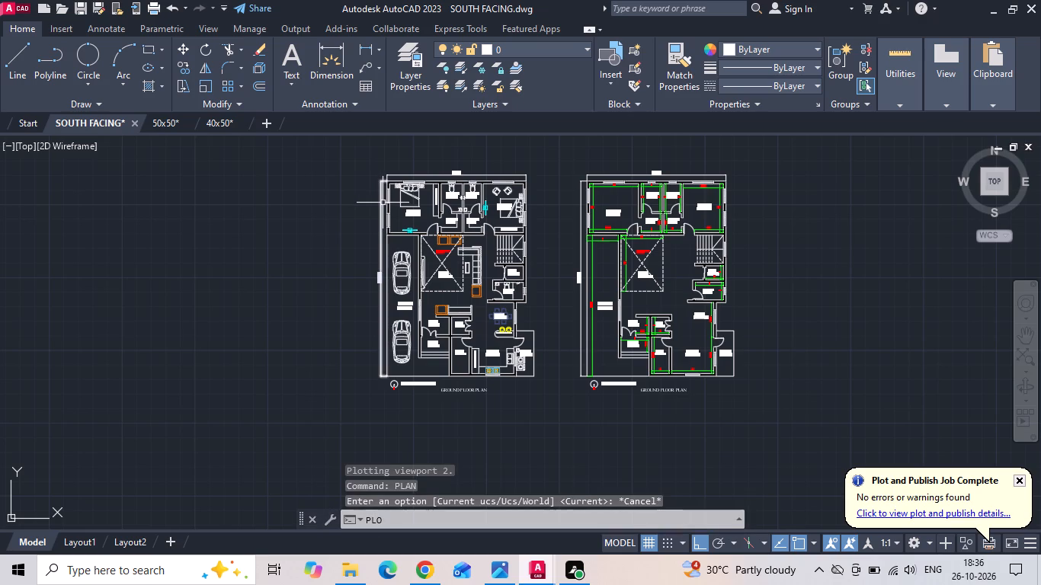
pyautogui.write('T')
pyautogui.press('space')
pyautogui.click(393, 320)
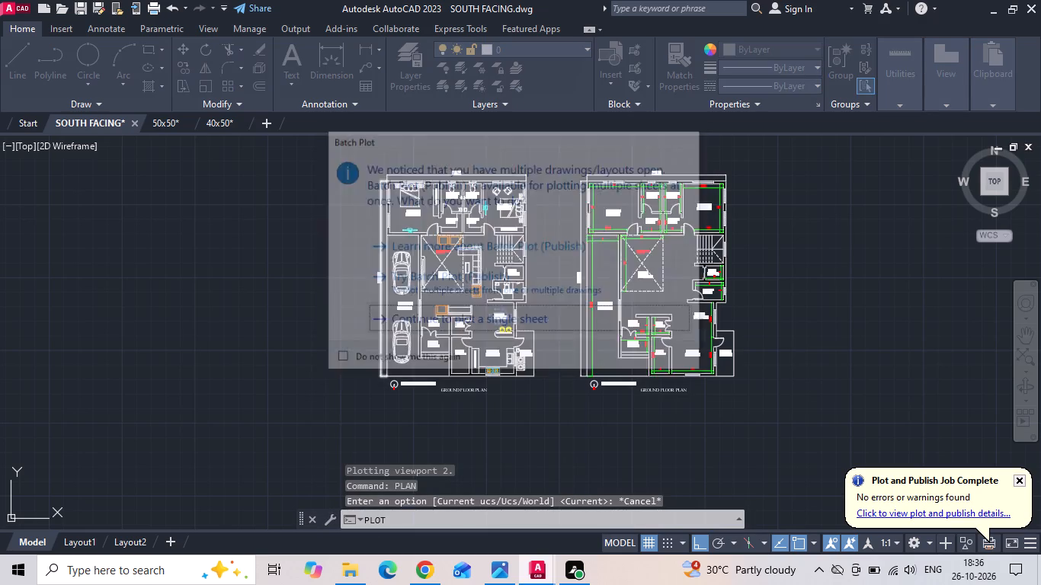
pyautogui.click(343, 120)
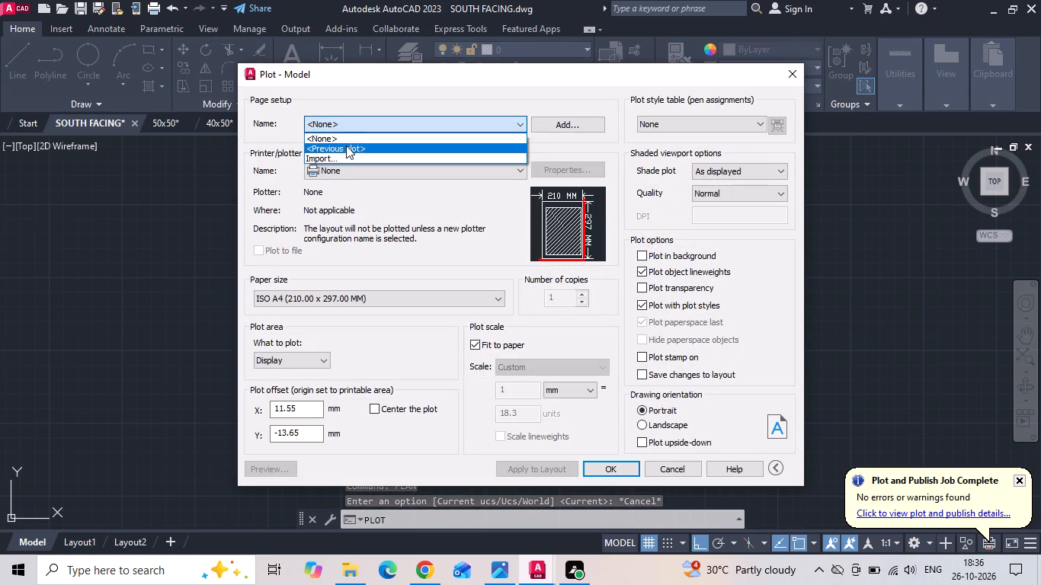
pyautogui.click(346, 145)
pyautogui.click(388, 362)
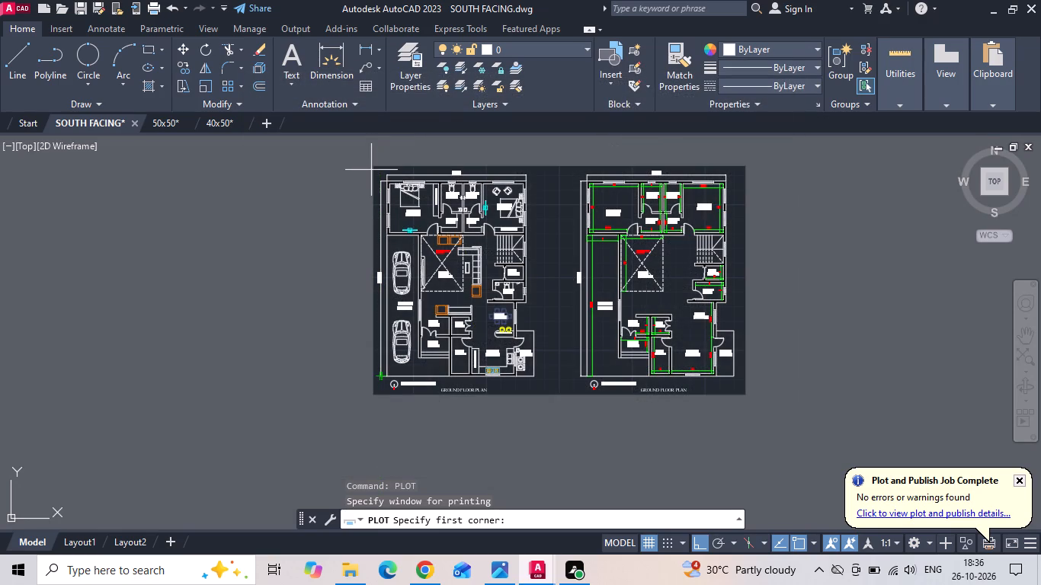
pyautogui.scroll(1, 376, 162)
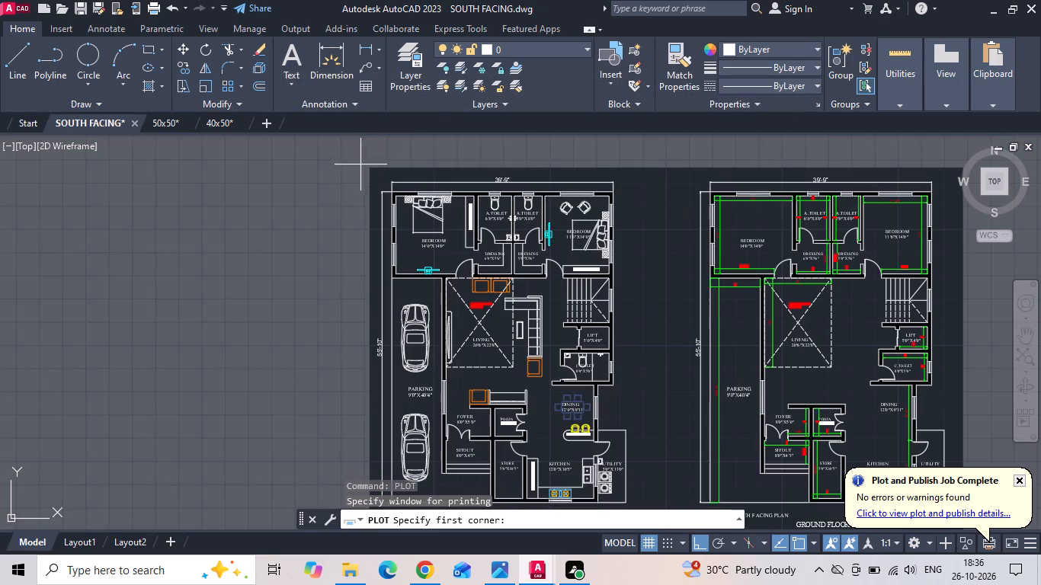
pyautogui.click(369, 165)
pyautogui.scroll(-1, 374, 200)
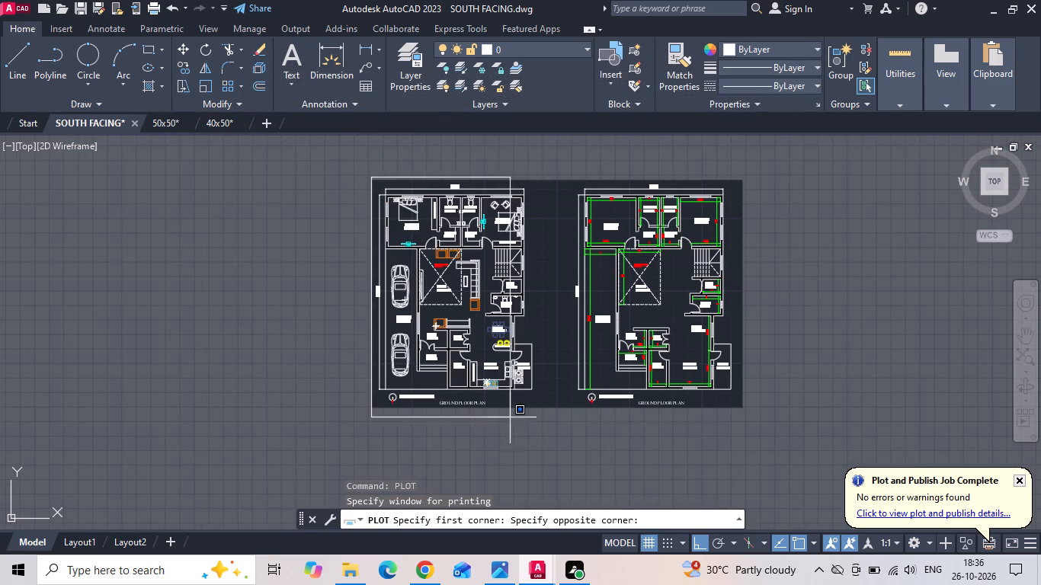
pyautogui.click(544, 408)
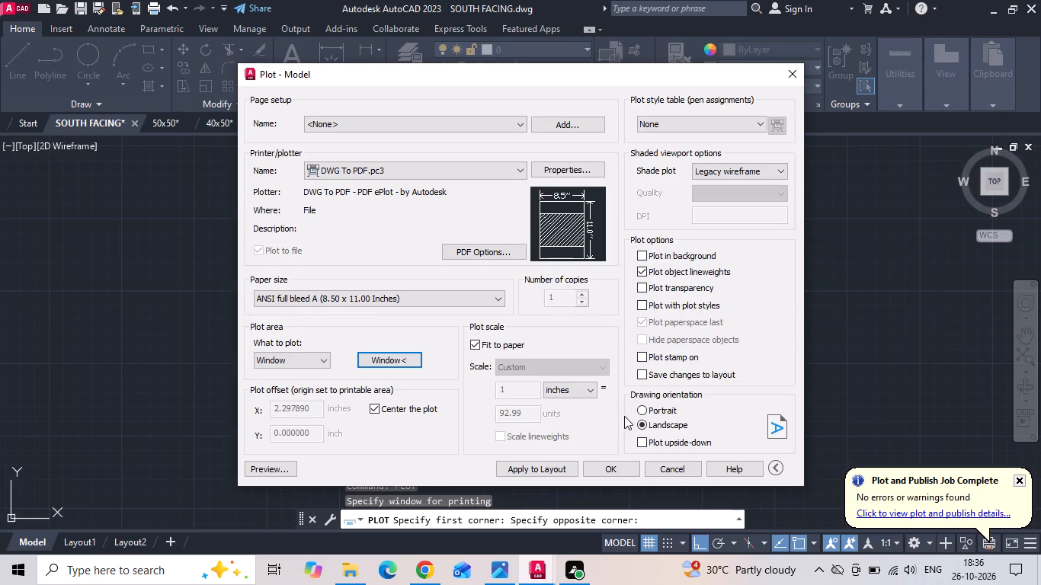
# Set the furnished plan's plot orientation to portrait and preview the sheet.
pyautogui.click(639, 412)
pyautogui.click(290, 467)
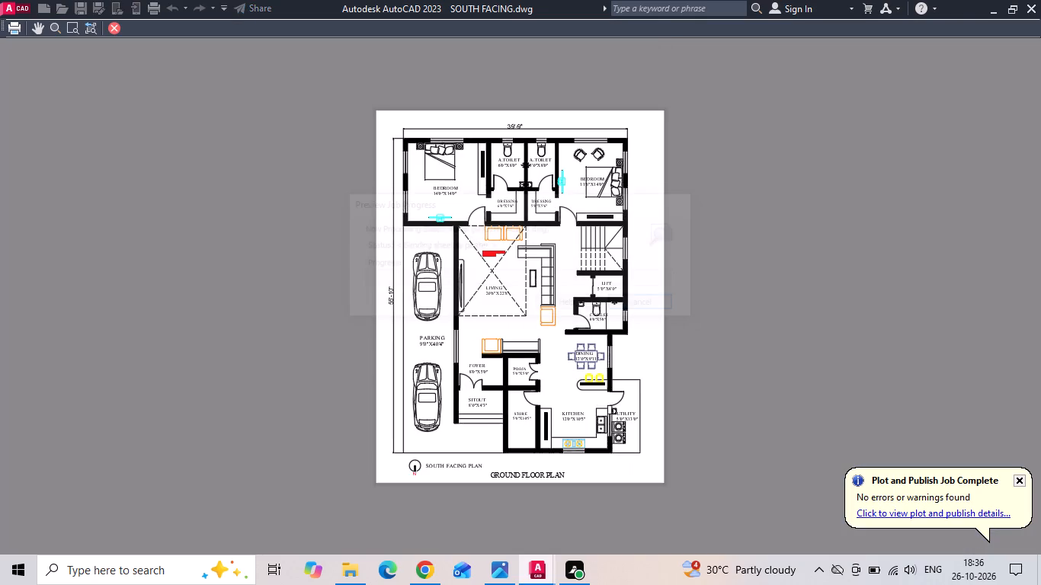
pyautogui.press('Return')
# Plot the furnished plan to a PDF named SOUTH FACING PLAN in the 26102026 folder, and close the opened PDF.
pyautogui.click(598, 468)
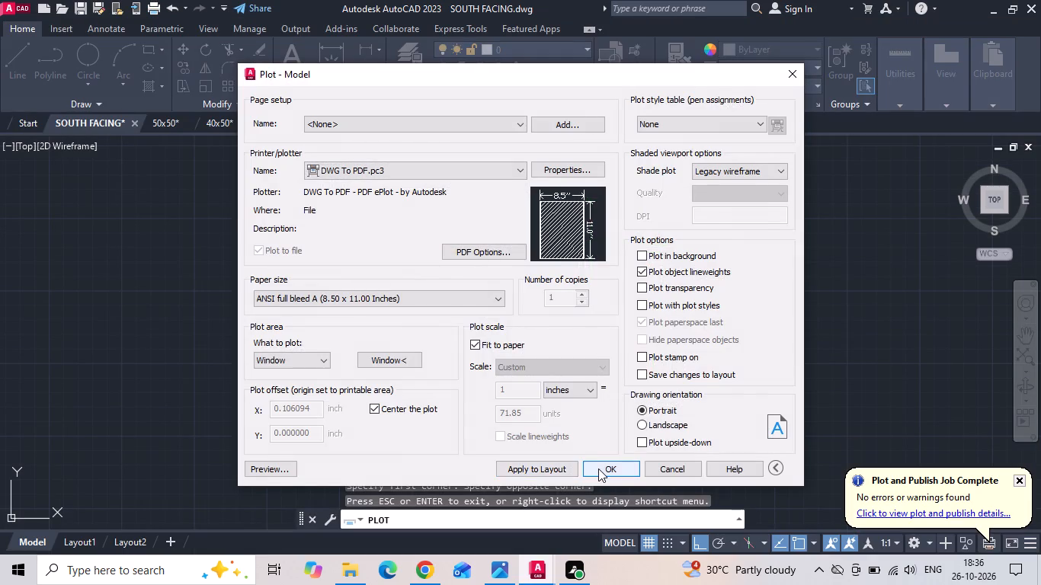
pyautogui.click(556, 429)
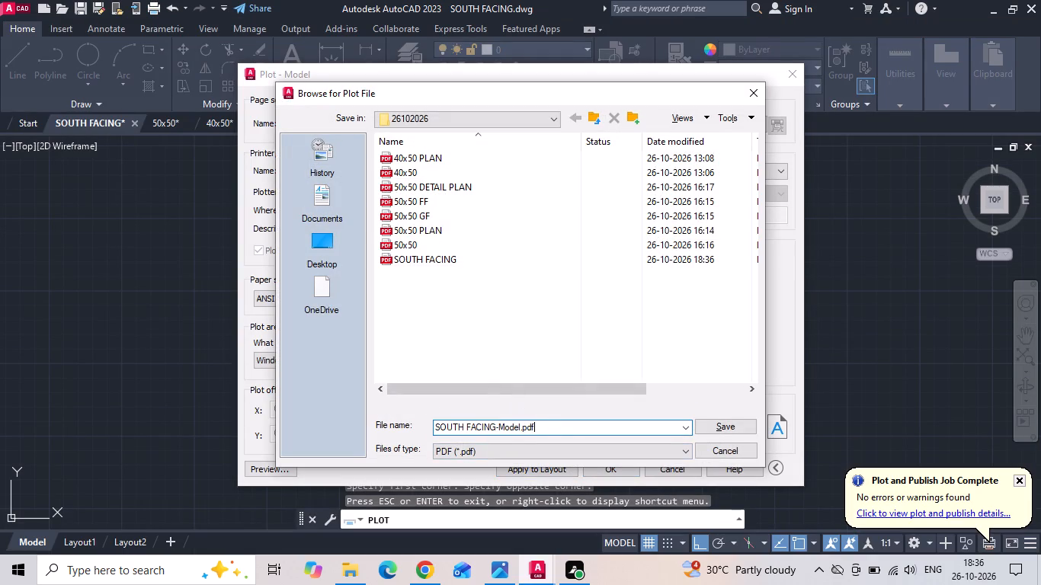
pyautogui.press('BackSpace')
pyautogui.press('BackSpace')
pyautogui.press('BackSpace')
pyautogui.press('BackSpace')
pyautogui.press('BackSpace')
pyautogui.press('BackSpace')
pyautogui.press('BackSpace')
pyautogui.press('BackSpace')
pyautogui.press('BackSpace')
pyautogui.press('BackSpace')
pyautogui.press('space')
pyautogui.write('PLAN')
pyautogui.press('space')
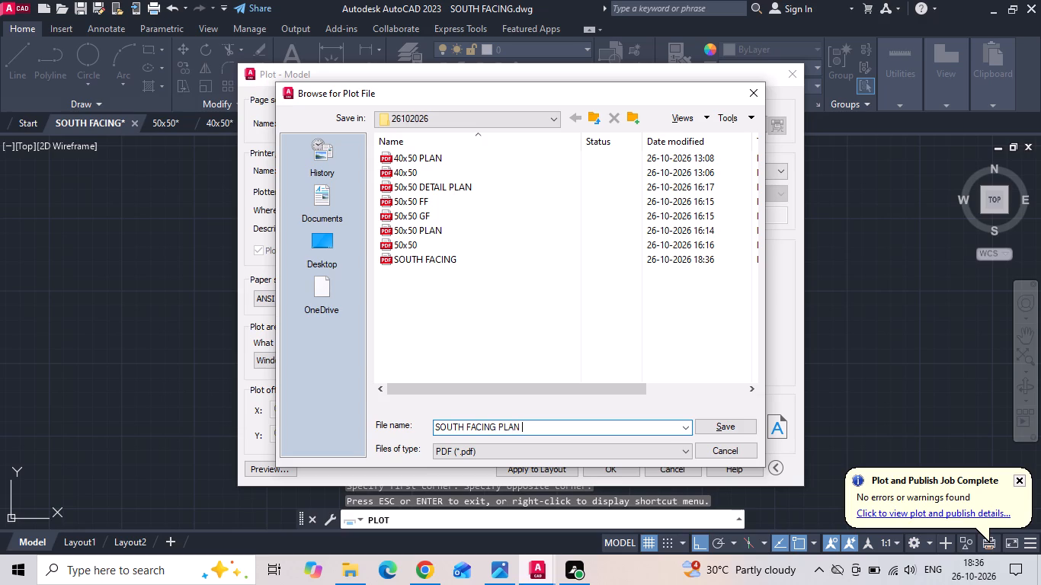
pyautogui.click(708, 430)
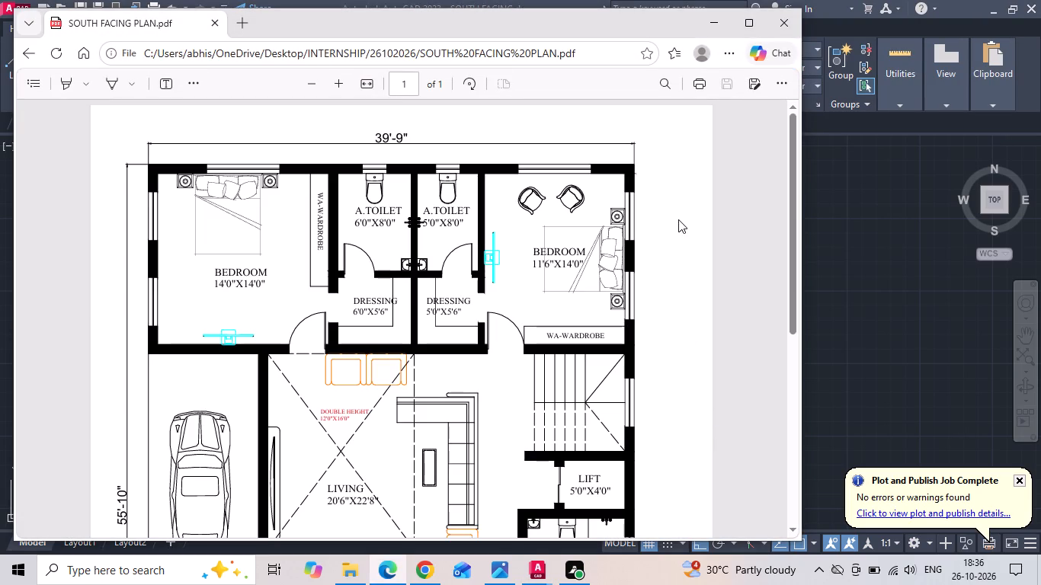
pyautogui.click(786, 20)
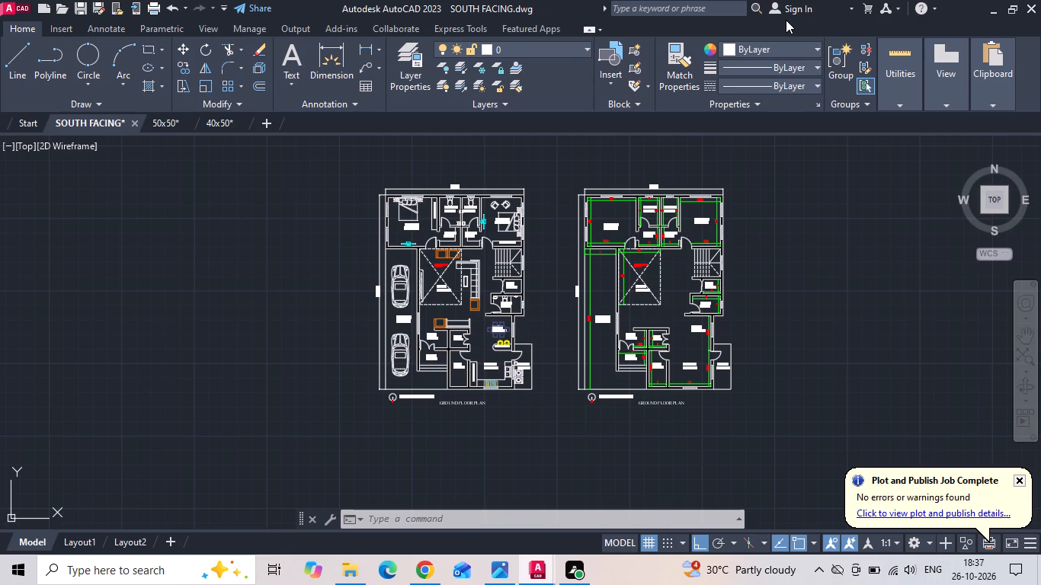
# Save the SOUTH FACING drawing.
pyautogui.hotkey('ctrl', 's')
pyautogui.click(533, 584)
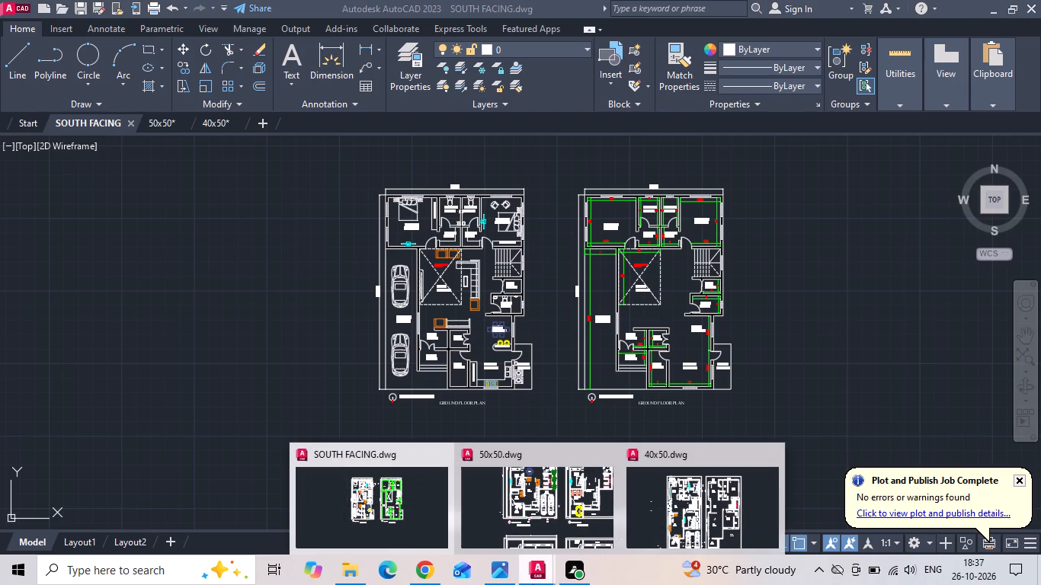